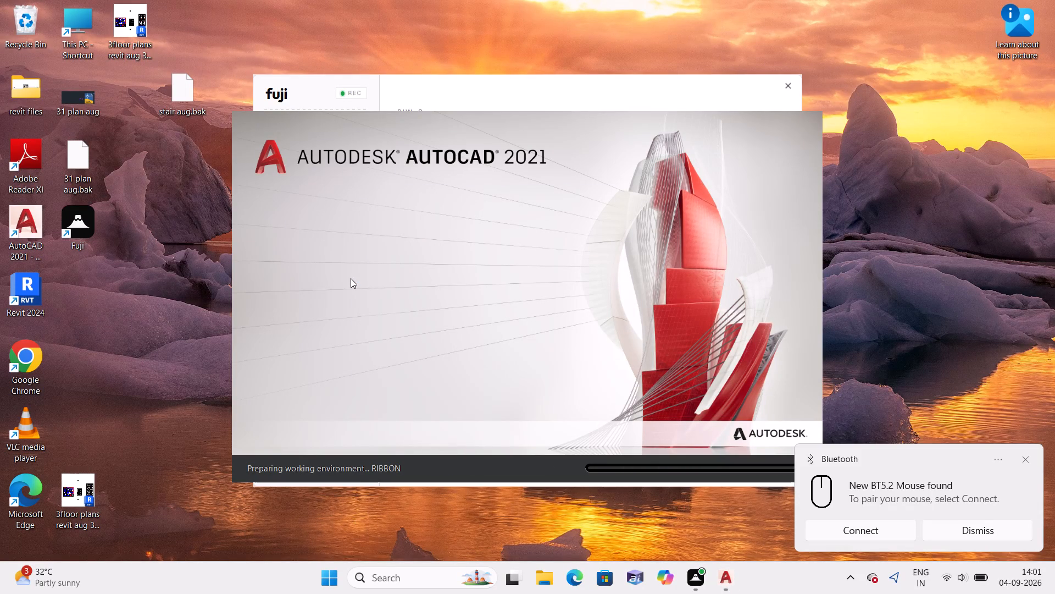
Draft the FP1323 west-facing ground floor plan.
Dismiss the Bluetooth notification and start a new blank drawing.
{"action": "left_click", "coordinate": [1035, 454]}
{"action": "left_click", "coordinate": [223, 251]}
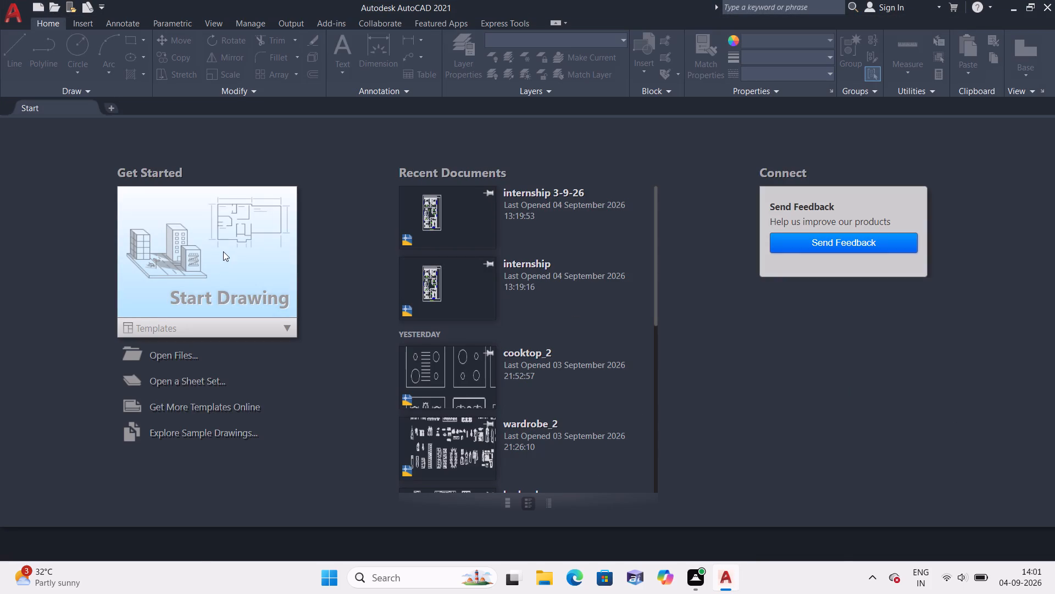
{"action": "scroll", "coordinate": [365, 313], "scroll_direction": "down", "scroll_amount": 1}
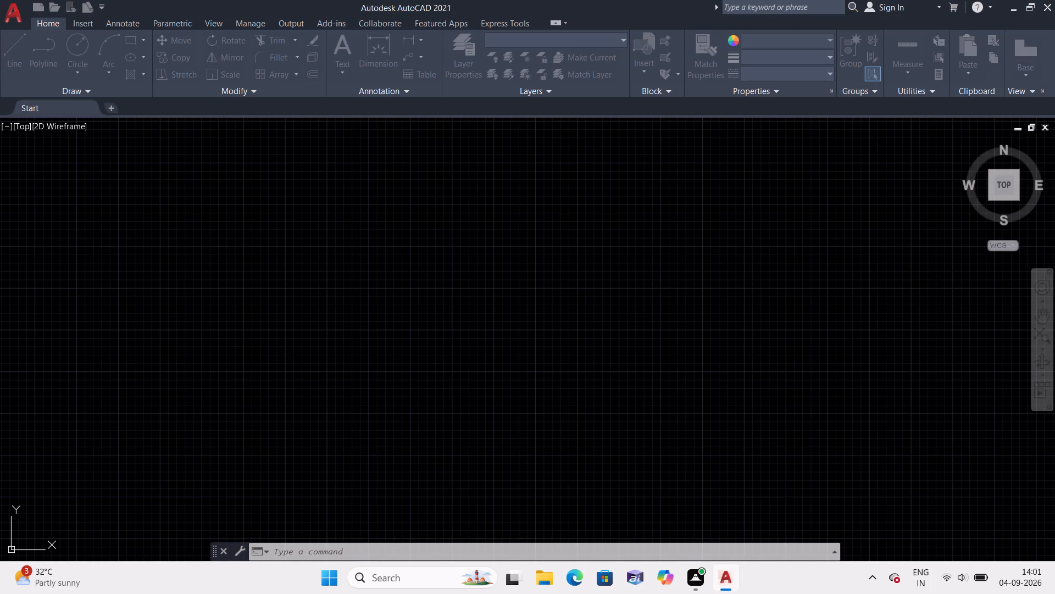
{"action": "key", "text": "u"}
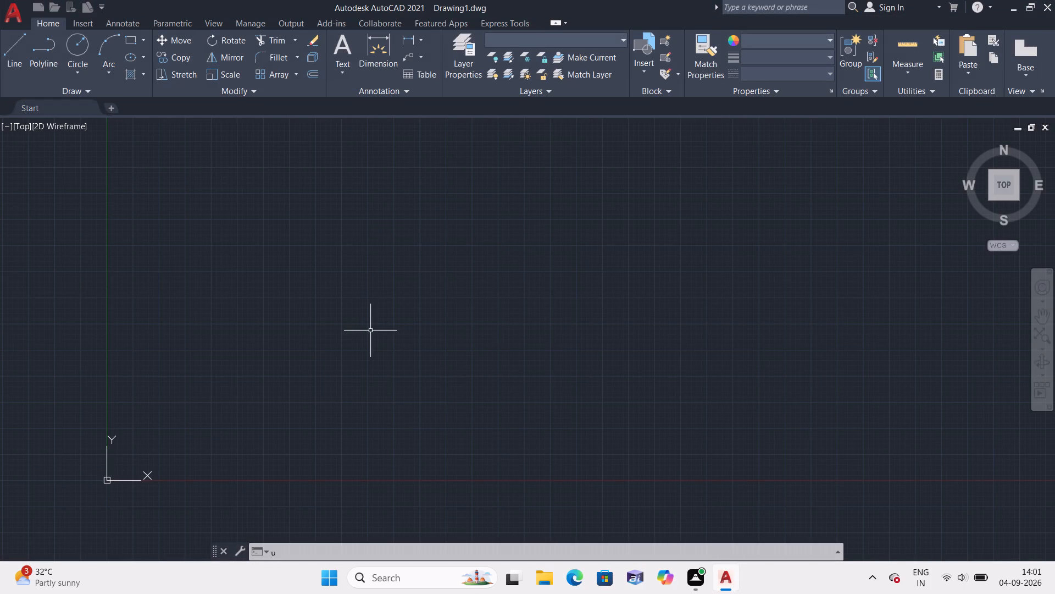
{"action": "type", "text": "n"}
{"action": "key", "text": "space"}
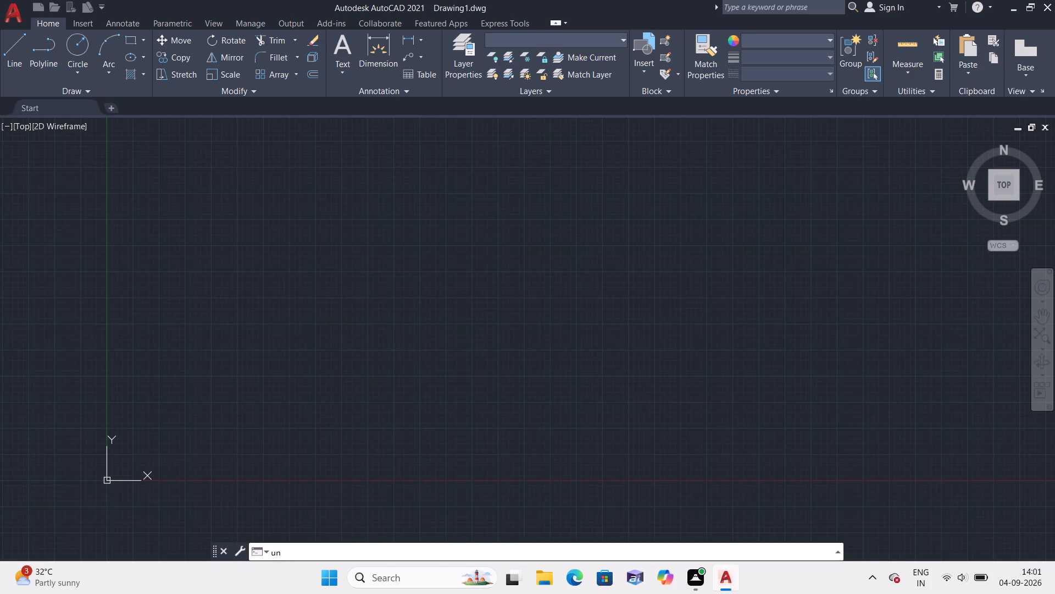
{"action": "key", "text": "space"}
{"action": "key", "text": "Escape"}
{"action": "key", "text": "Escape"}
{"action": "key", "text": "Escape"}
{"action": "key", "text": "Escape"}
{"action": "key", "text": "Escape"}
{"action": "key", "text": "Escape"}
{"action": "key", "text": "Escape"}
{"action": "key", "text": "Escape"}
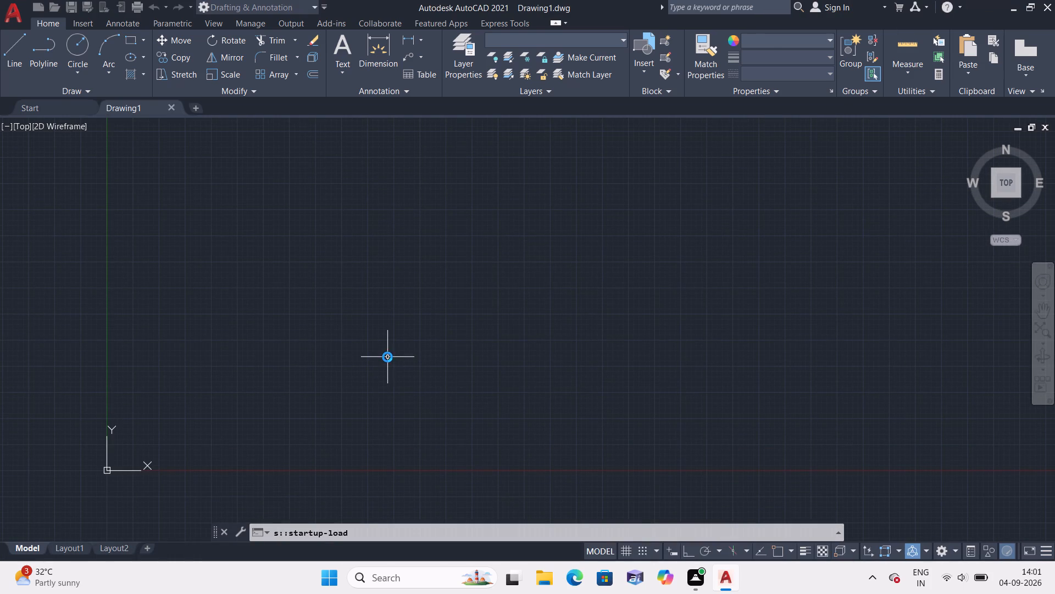
Configure the drawing units to Engineering length with 0'-0" precision and Inches as the insertion scale.
{"action": "type", "text": "un"}
{"action": "key", "text": "space"}
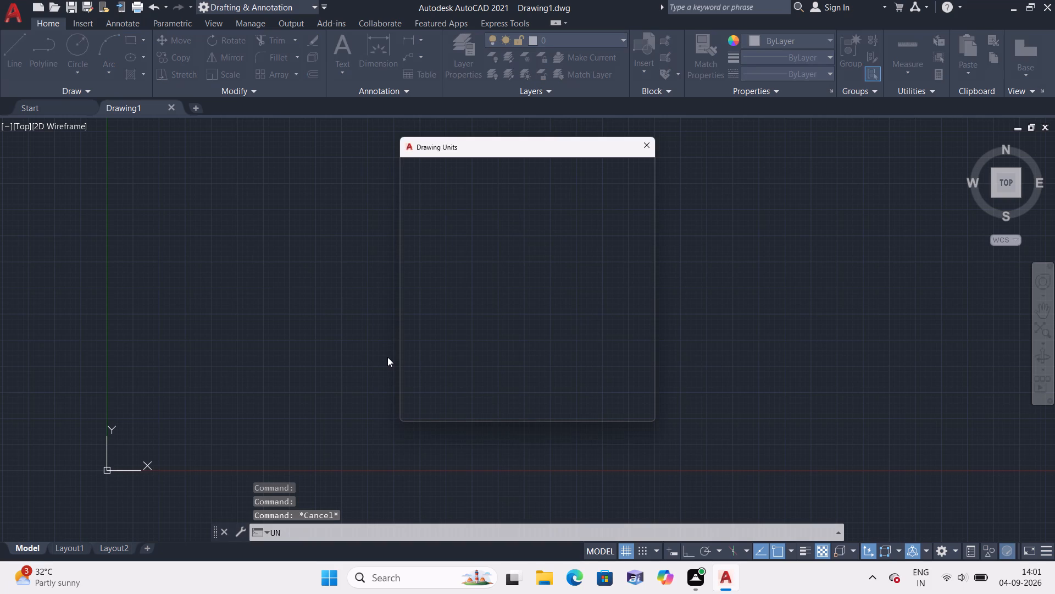
{"action": "left_click", "coordinate": [503, 186]}
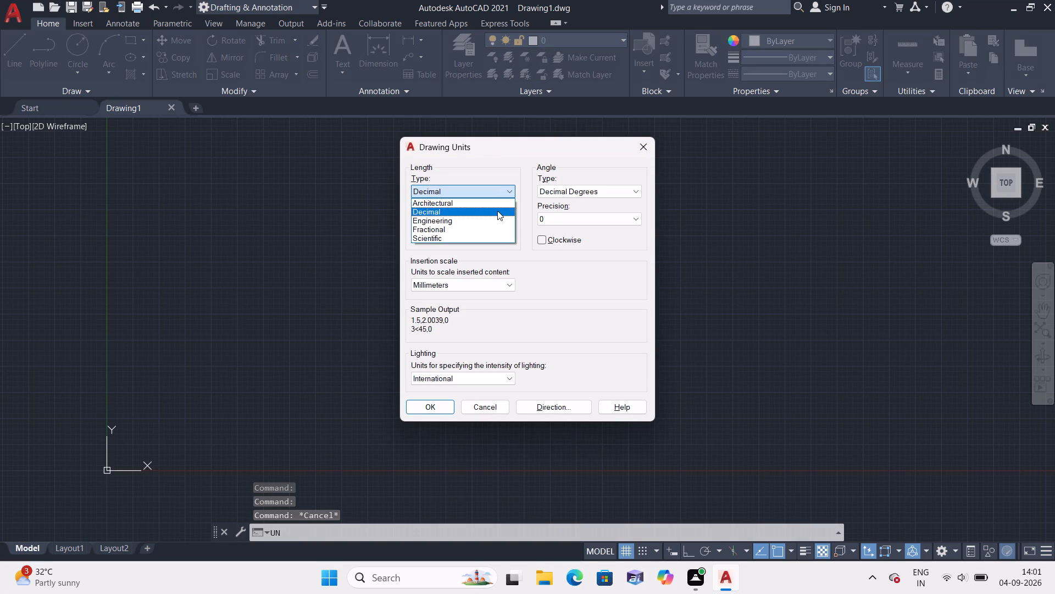
{"action": "left_click", "coordinate": [493, 219]}
{"action": "left_click", "coordinate": [500, 219]}
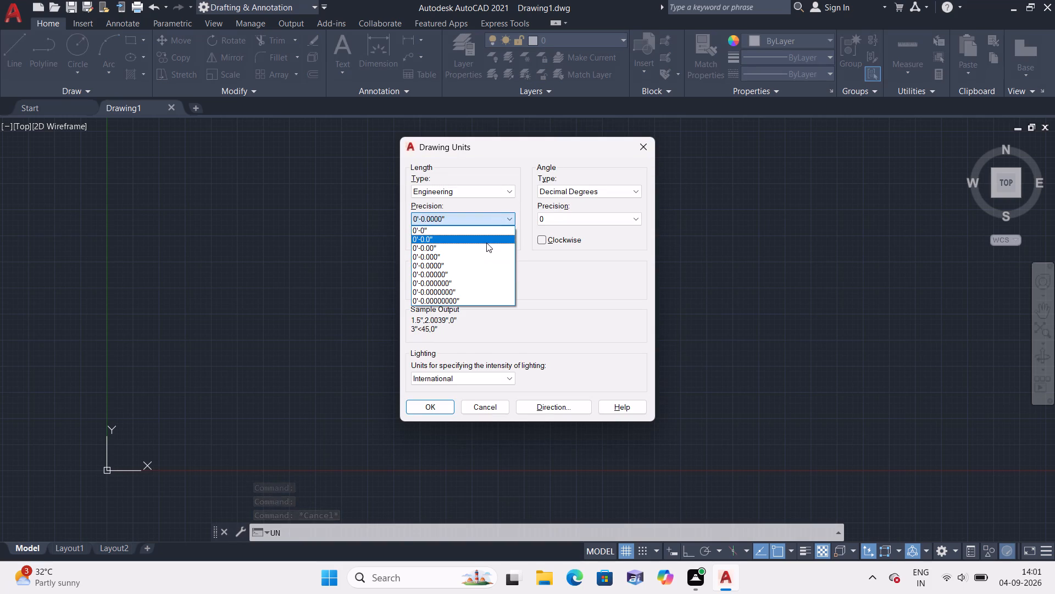
{"action": "left_click", "coordinate": [484, 232]}
{"action": "left_click", "coordinate": [481, 290]}
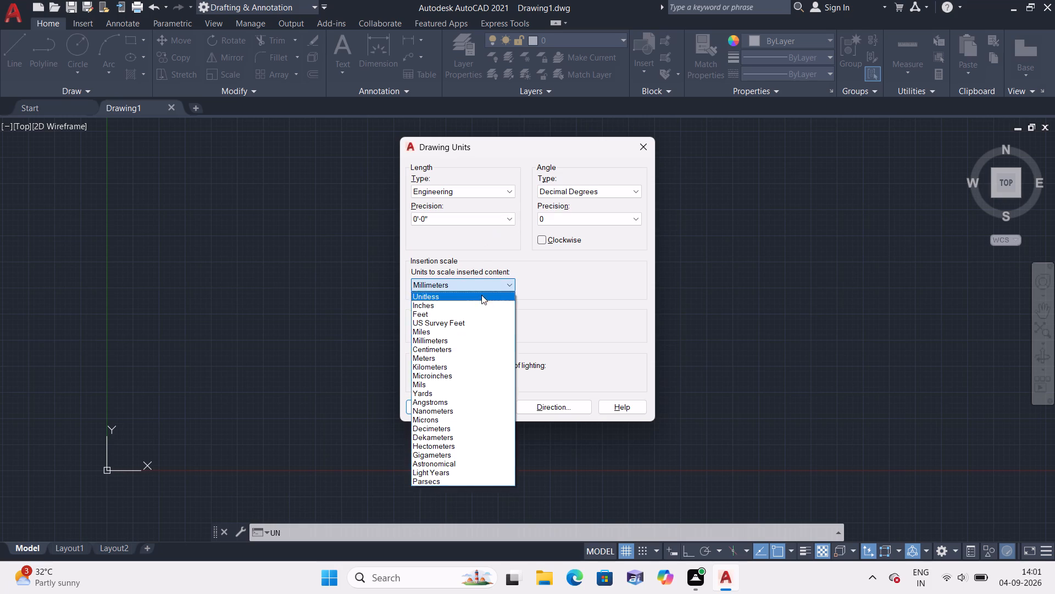
{"action": "left_click", "coordinate": [481, 305]}
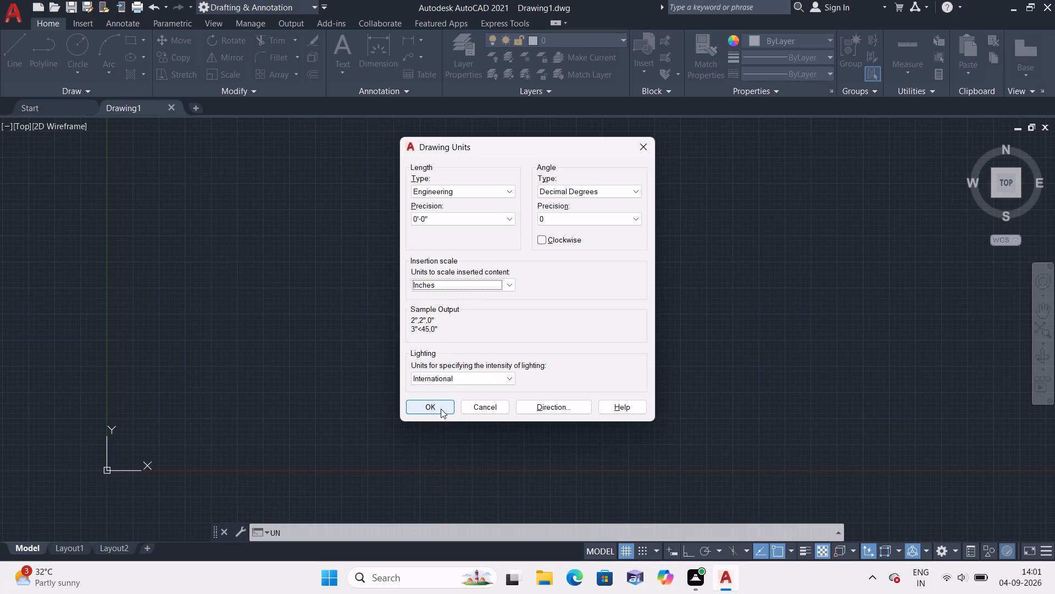
{"action": "left_click", "coordinate": [441, 409]}
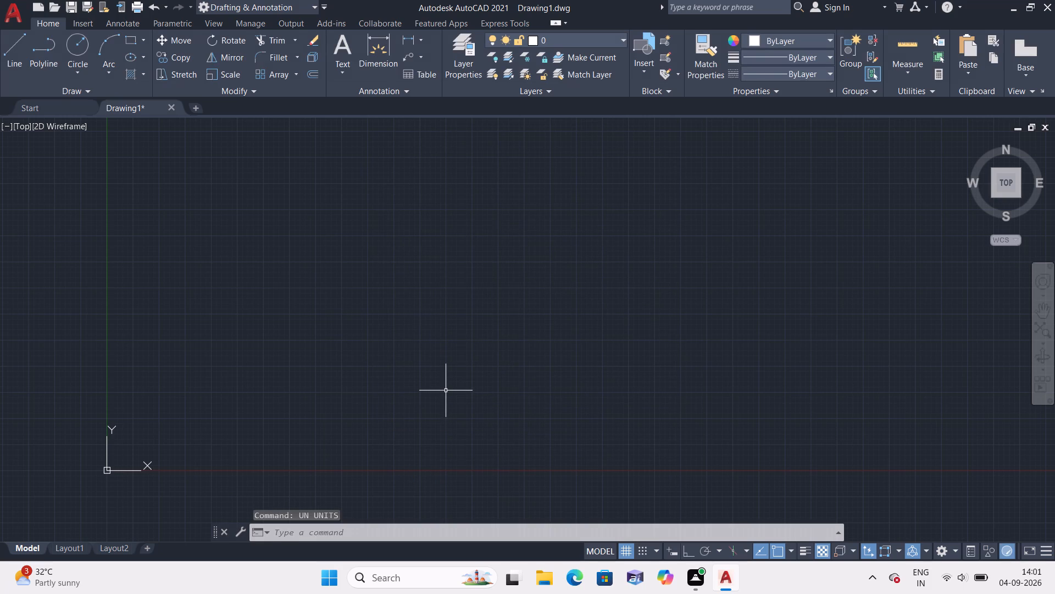
Set the model space limits from 0,0 to 1000,1000.
{"action": "type", "text": "lim"}
{"action": "key", "text": "space"}
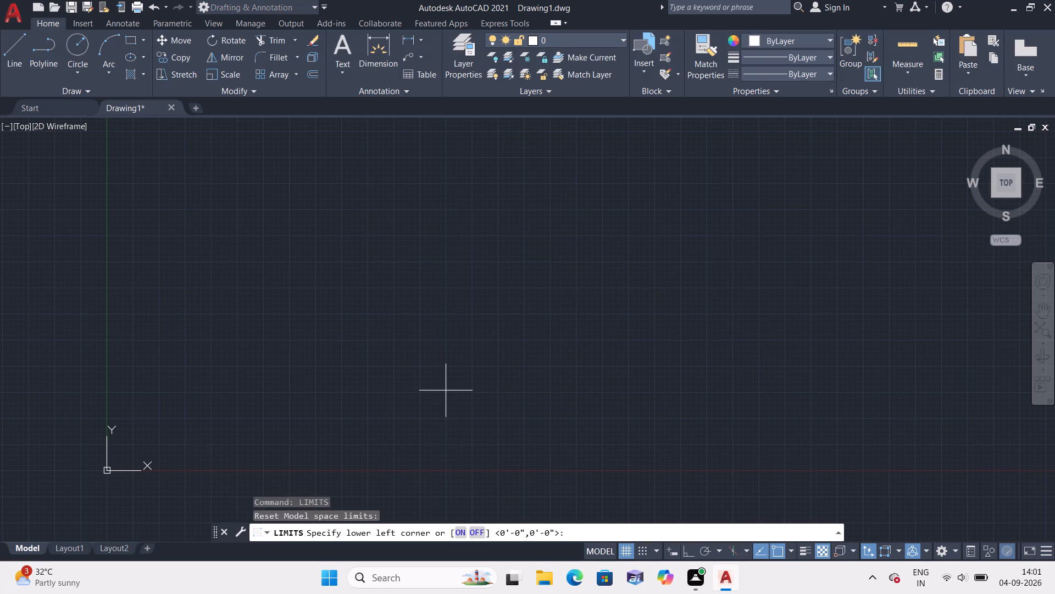
{"action": "type", "text": "0,0"}
{"action": "key", "text": "space"}
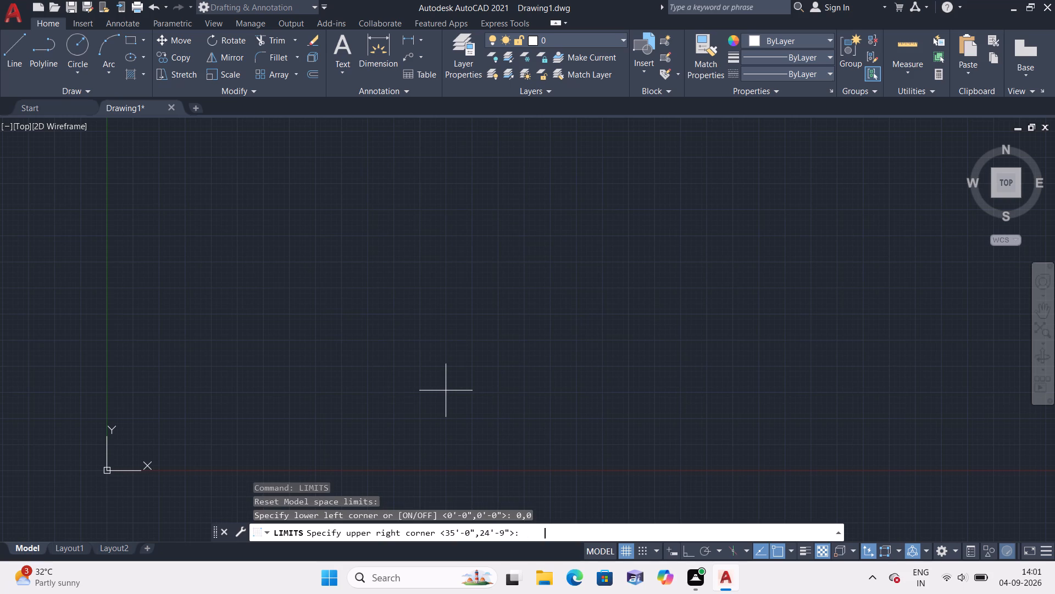
{"action": "type", "text": "1000"}
{"action": "type", "text": ",1000"}
{"action": "key", "text": "space"}
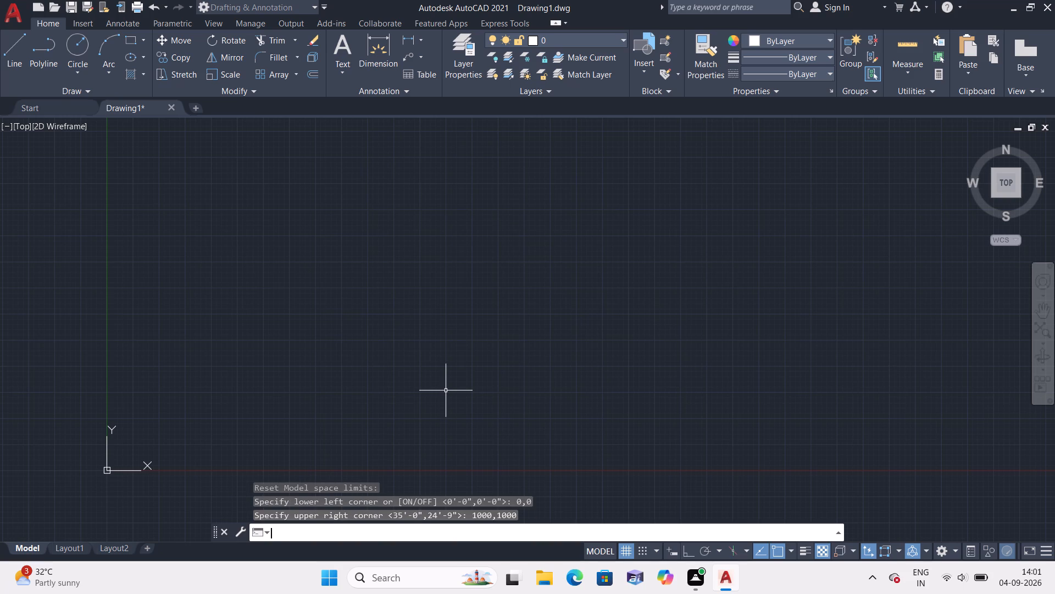
Draw one vertical and one horizontal construction line that cross above and to the right of the origin.
{"action": "scroll", "coordinate": [423, 304], "scroll_direction": "down", "scroll_amount": 1}
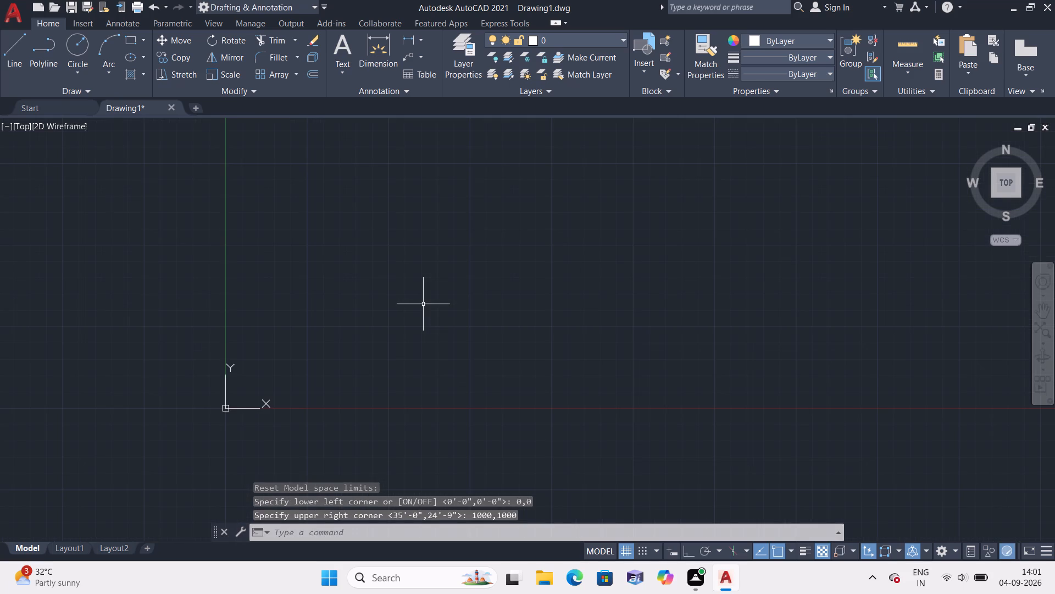
{"action": "type", "text": "xl"}
{"action": "key", "text": "space"}
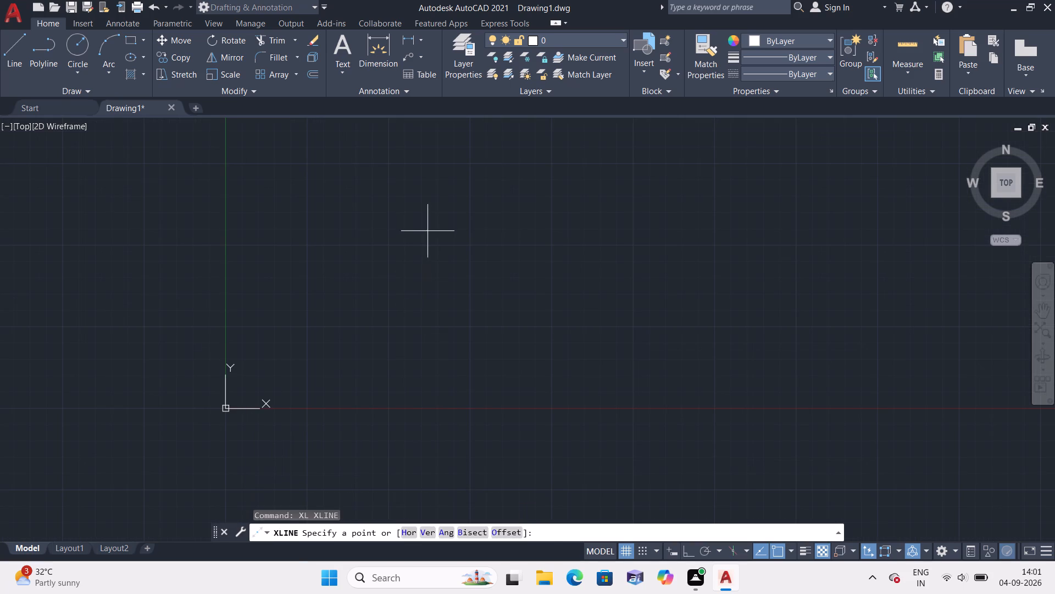
{"action": "type", "text": "v"}
{"action": "key", "text": "space"}
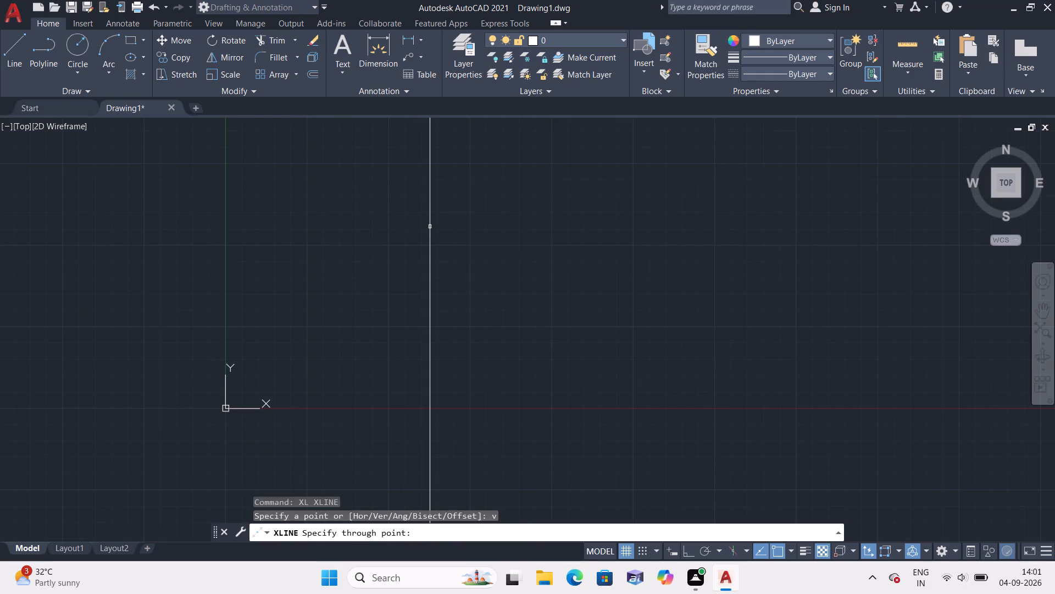
{"action": "left_click", "coordinate": [430, 227]}
{"action": "left_click", "coordinate": [431, 227]}
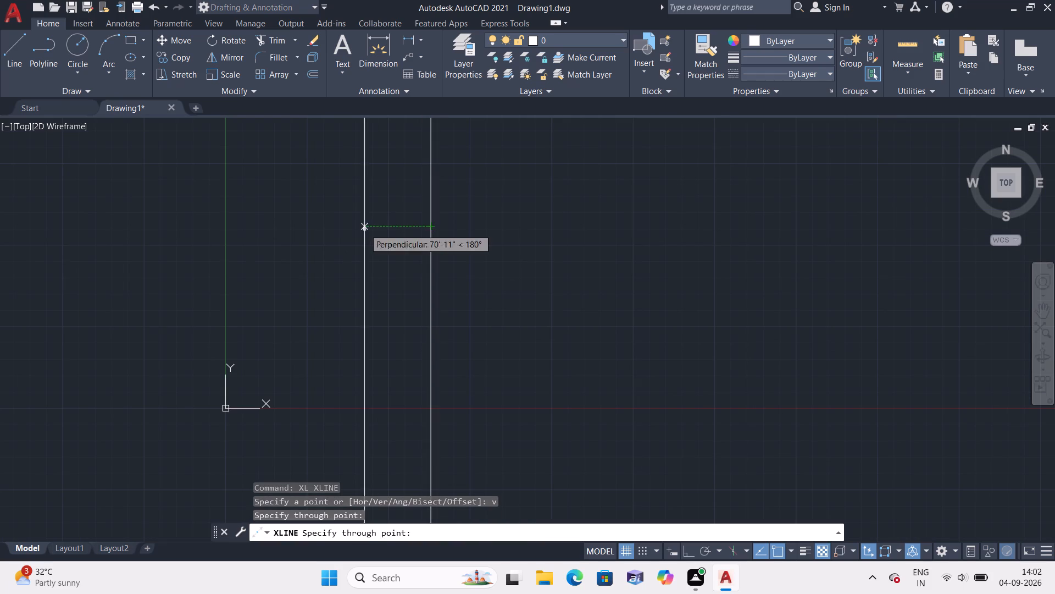
{"action": "key", "text": "Escape"}
{"action": "key", "text": "space"}
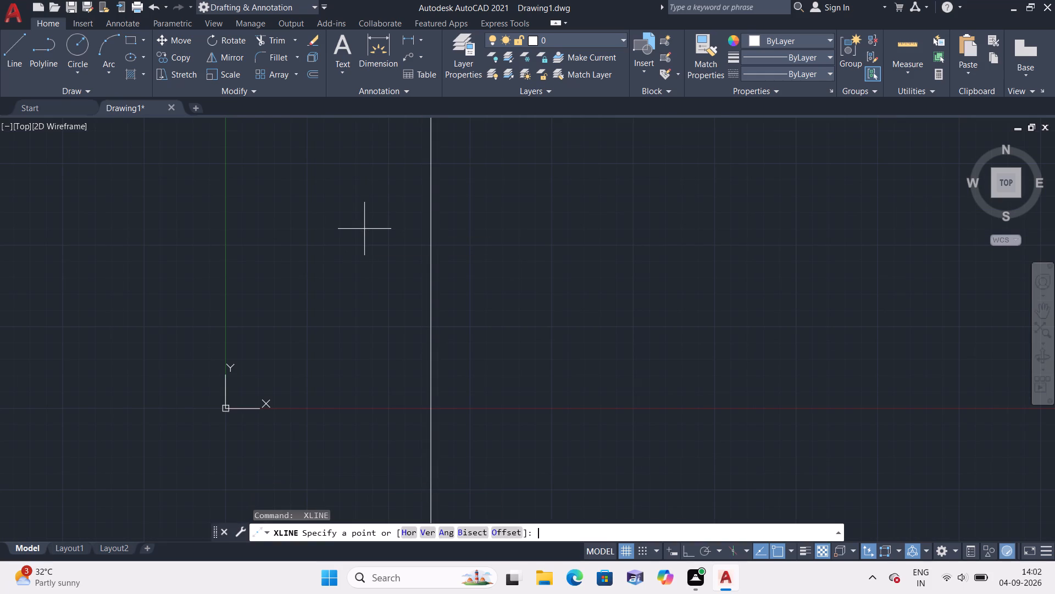
{"action": "type", "text": "h"}
{"action": "key", "text": "space"}
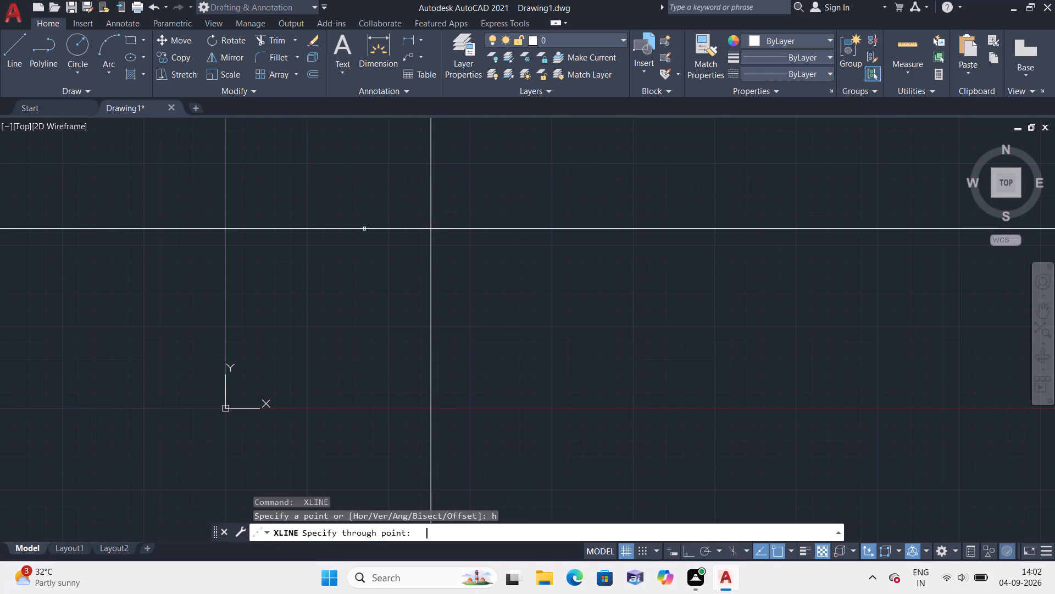
{"action": "left_click", "coordinate": [388, 199]}
{"action": "key", "text": "Escape"}
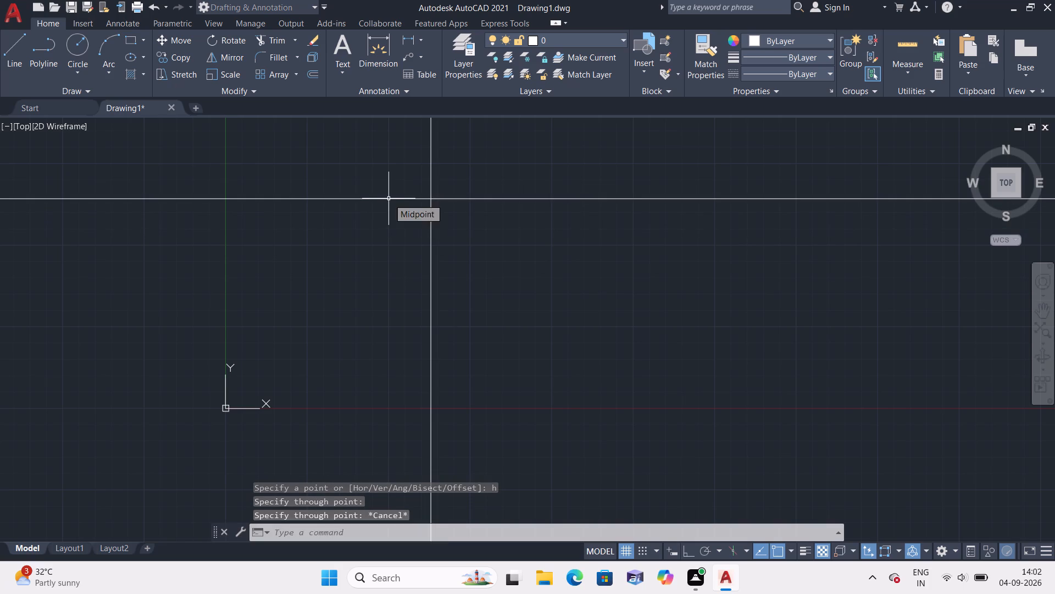
Trim the vertical line above the crossing and the horizontal line left of it to form an upper-left corner.
{"action": "type", "text": "trim"}
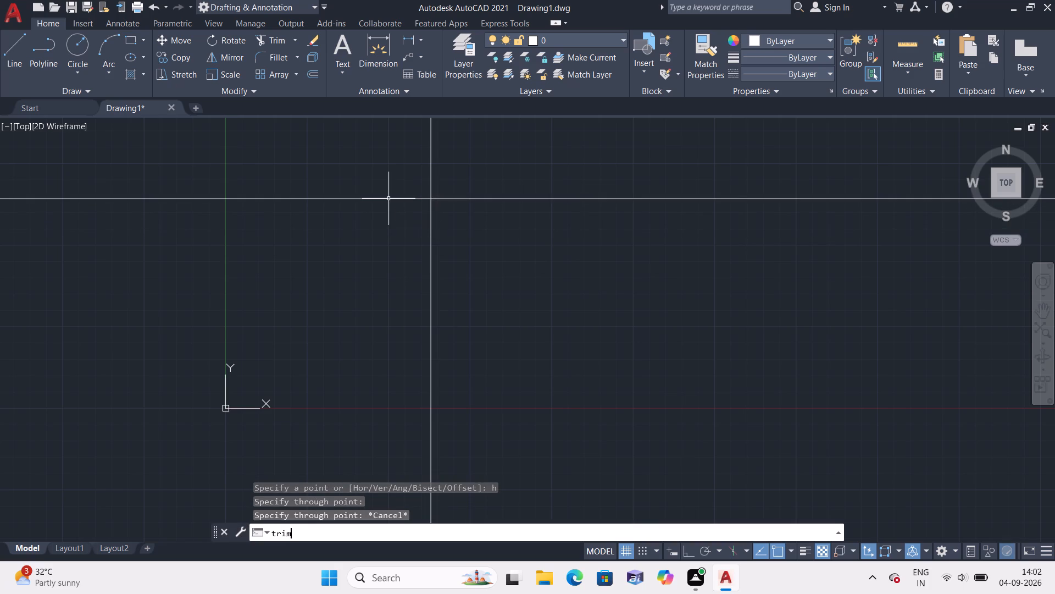
{"action": "key", "text": "space"}
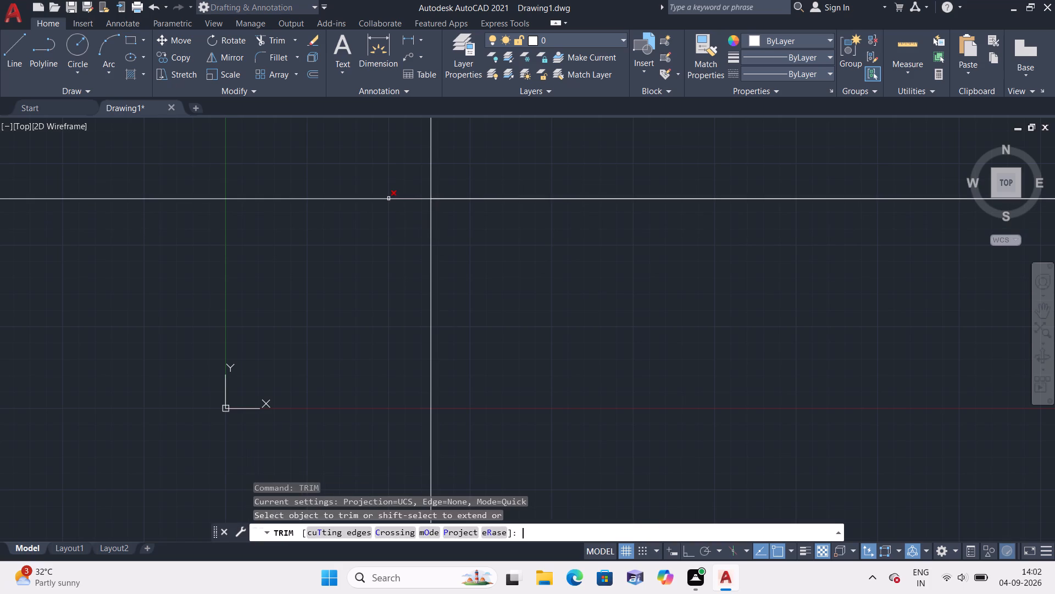
{"action": "left_click", "coordinate": [388, 199]}
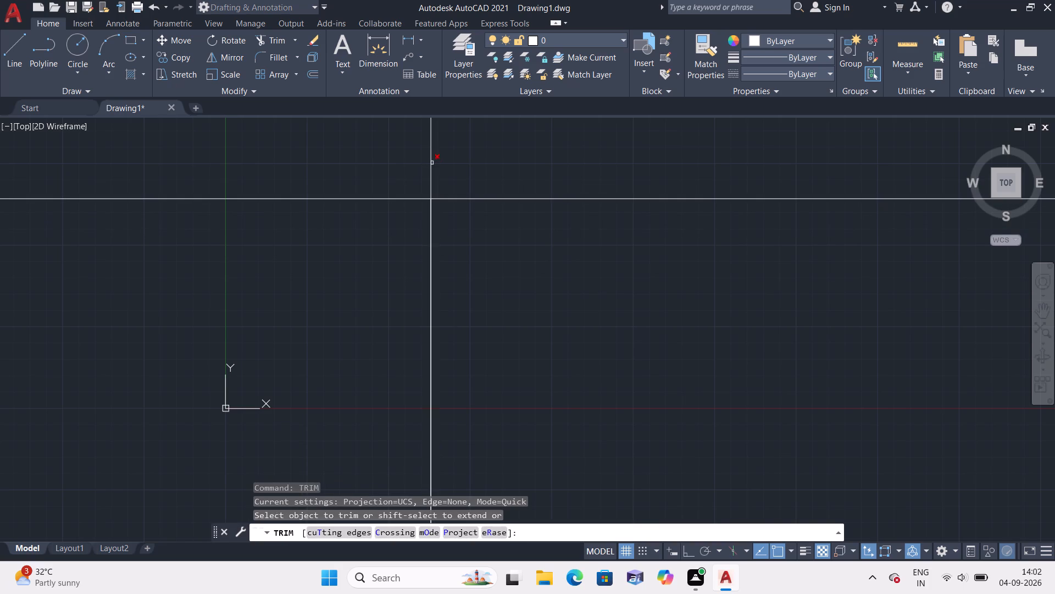
{"action": "left_click", "coordinate": [430, 174]}
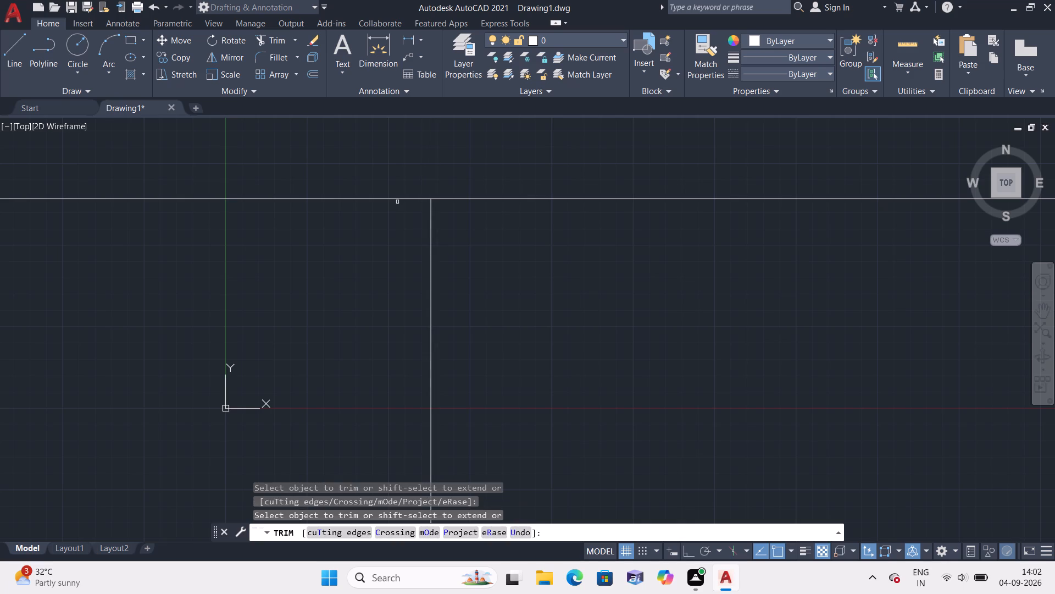
{"action": "left_click", "coordinate": [397, 200]}
{"action": "scroll", "coordinate": [373, 194], "scroll_direction": "down", "scroll_amount": 2}
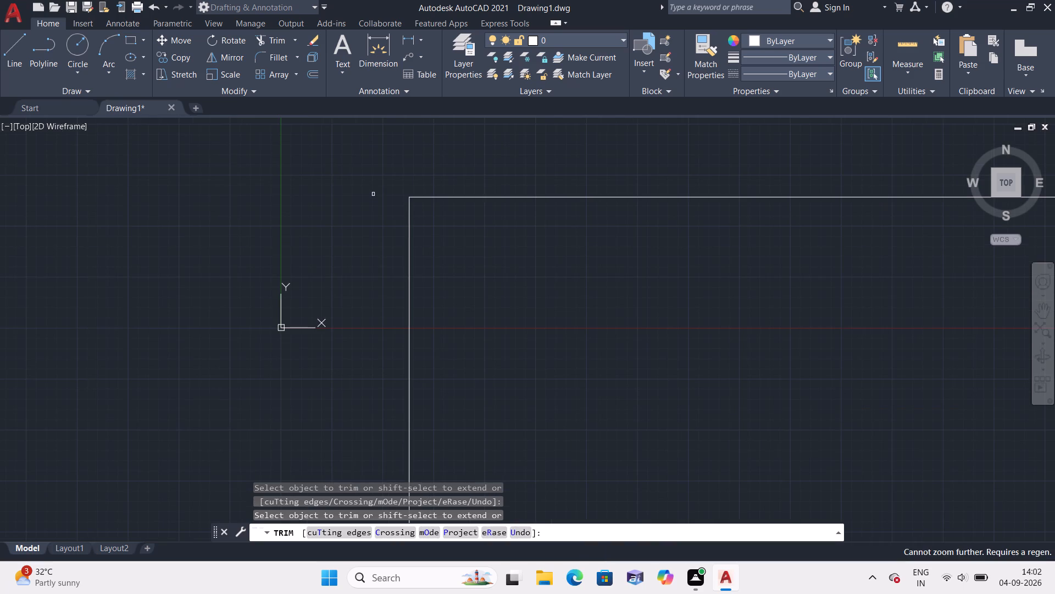
{"action": "key", "text": "Escape"}
{"action": "key", "text": "Escape"}
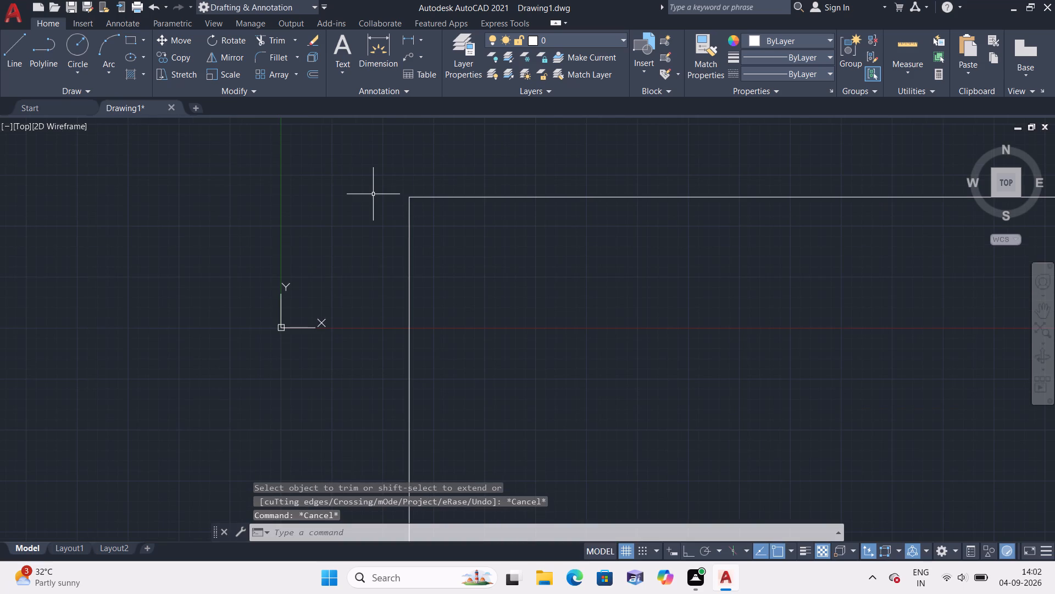
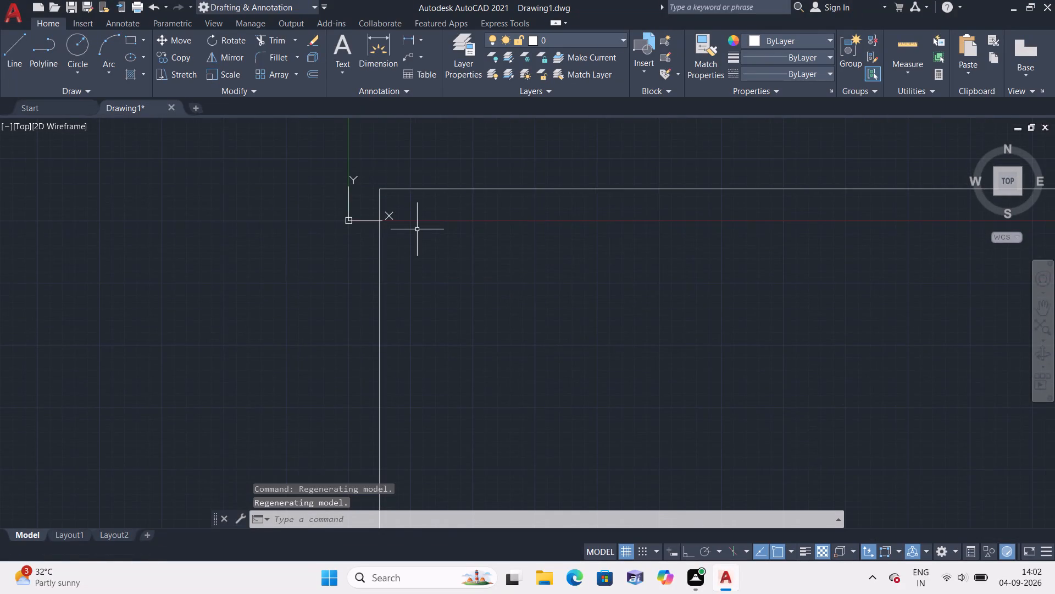
Offset the top horizontal line and the left vertical line 9" toward the inside of the corner.
{"action": "key", "text": "o"}
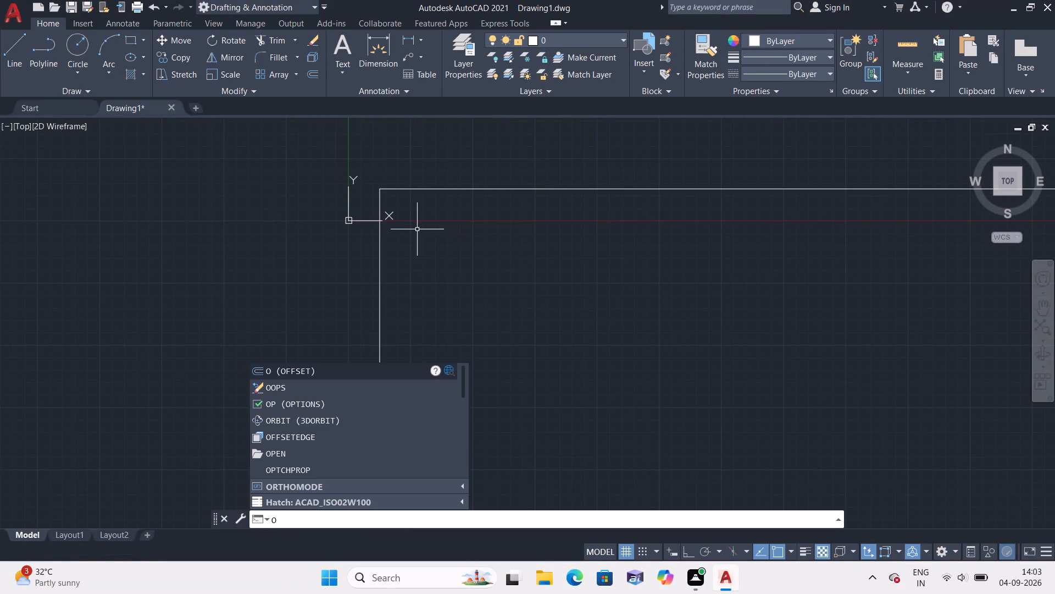
{"action": "type", "text": "ffset"}
{"action": "key", "text": "space"}
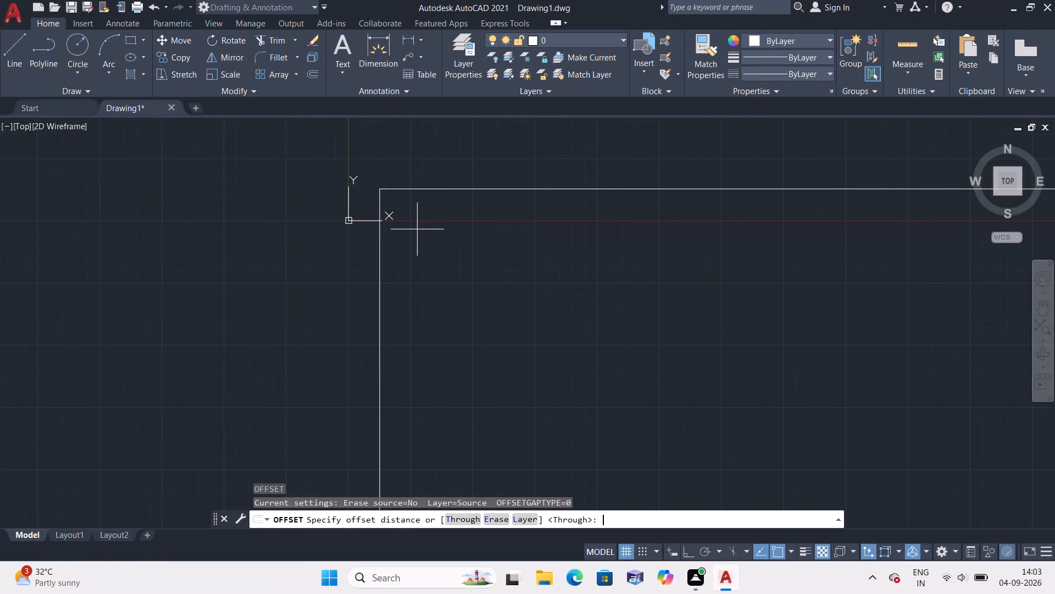
{"action": "type", "text": "9\""}
{"action": "key", "text": "space"}
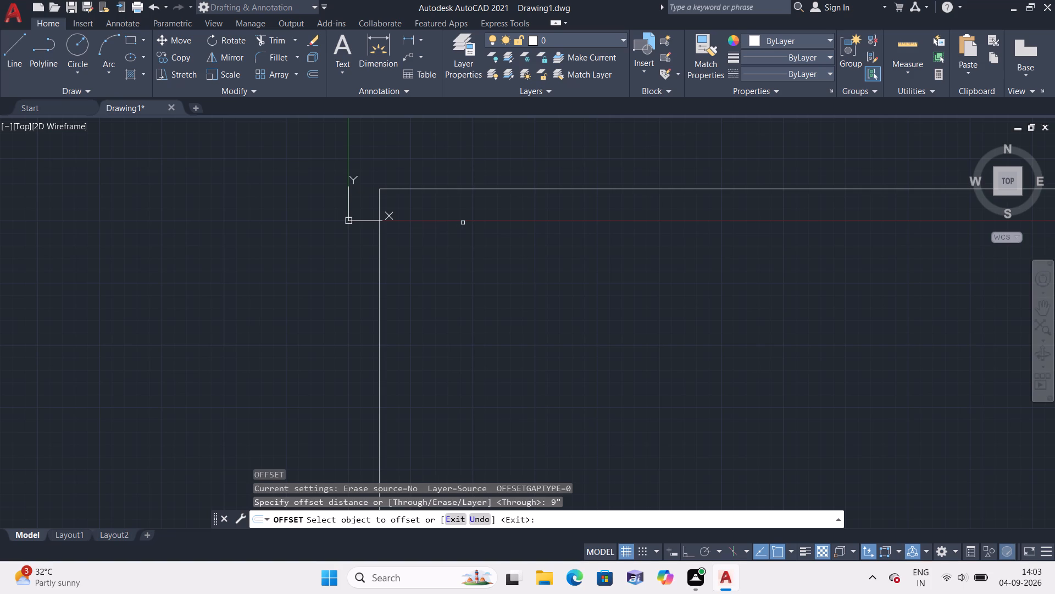
{"action": "left_click", "coordinate": [480, 190]}
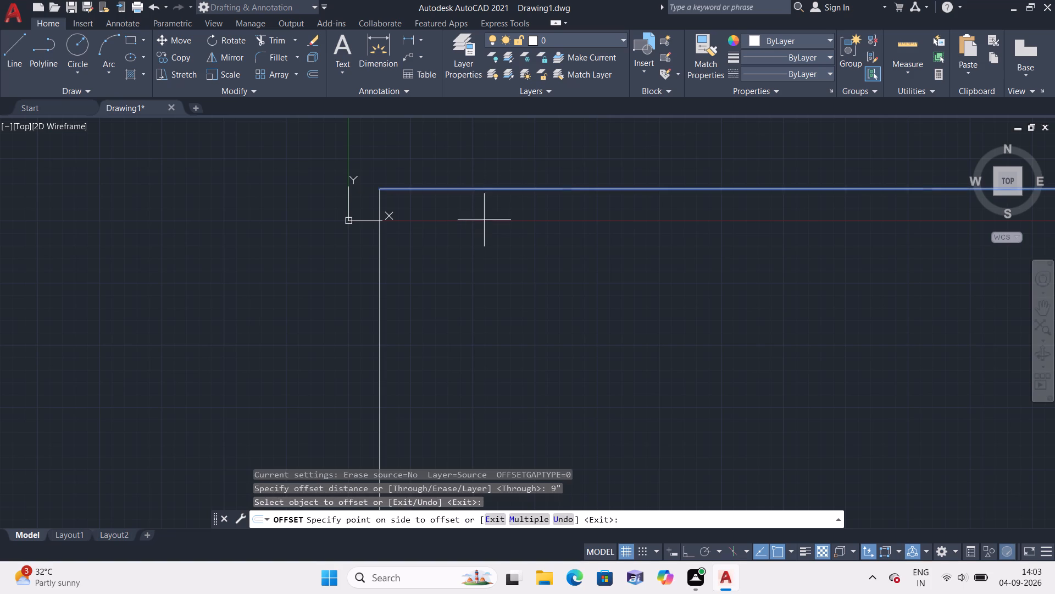
{"action": "left_click", "coordinate": [485, 235]}
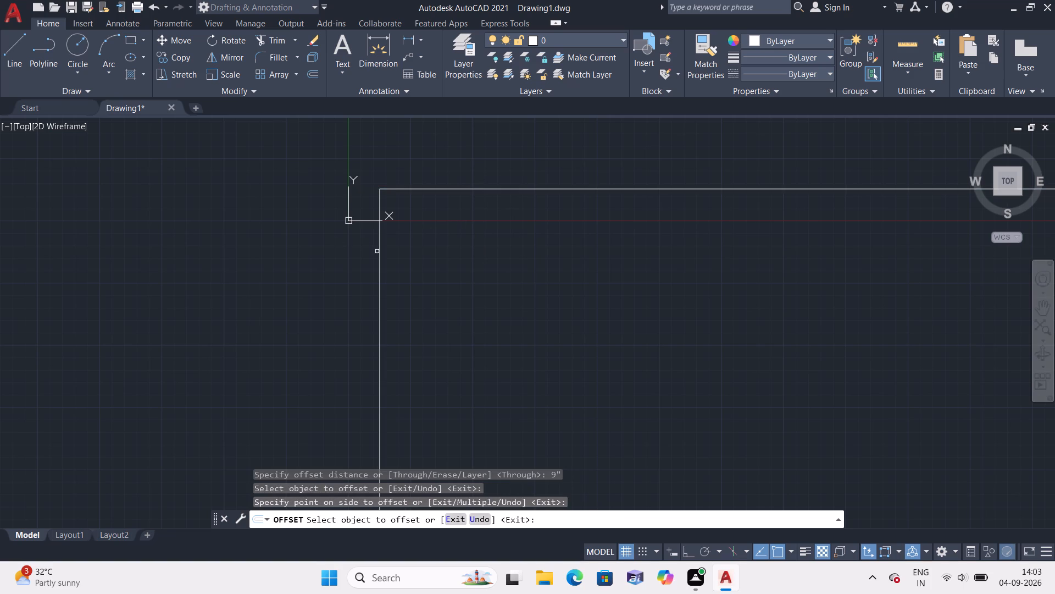
{"action": "left_click", "coordinate": [381, 252]}
{"action": "left_click", "coordinate": [417, 248]}
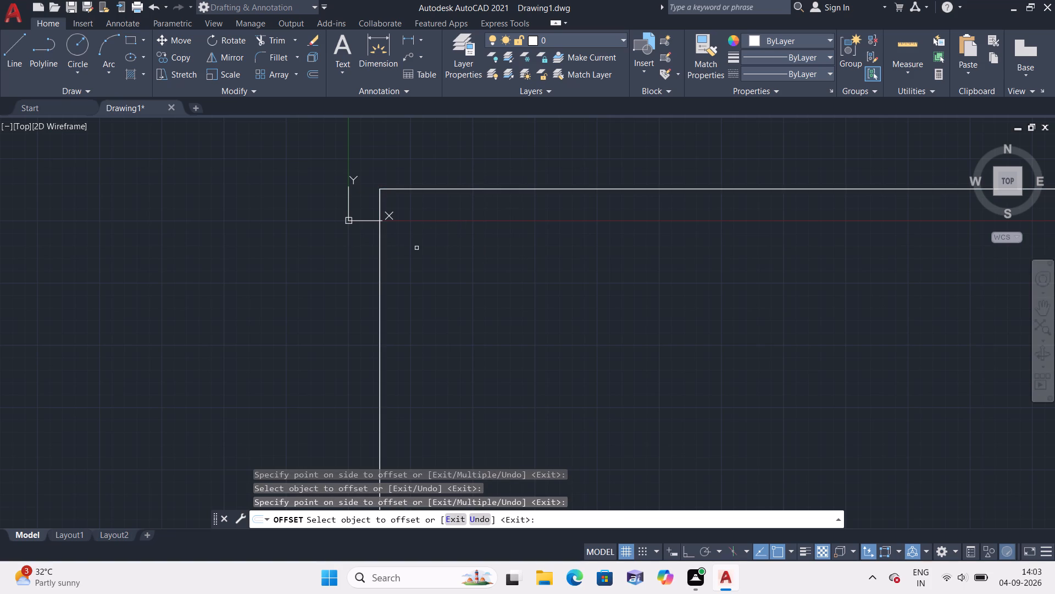
{"action": "key", "text": "Escape"}
Offset the inner left wall line 11' to the right to set the first room's width.
{"action": "scroll", "coordinate": [413, 221], "scroll_direction": "up", "scroll_amount": 3}
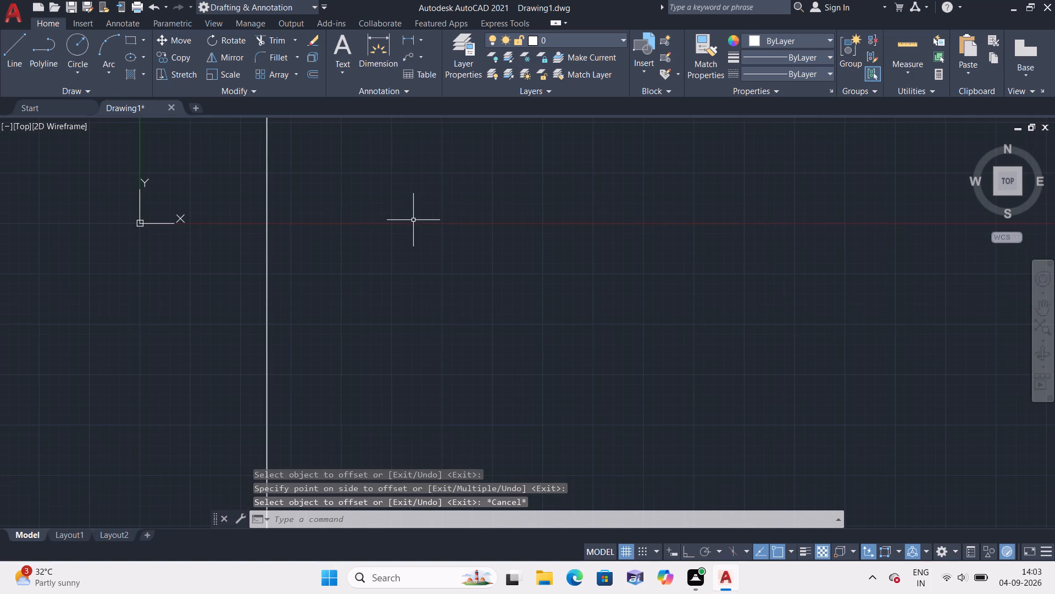
{"action": "scroll", "coordinate": [340, 220], "scroll_direction": "down", "scroll_amount": 2}
{"action": "scroll", "coordinate": [329, 213], "scroll_direction": "up", "scroll_amount": 3}
{"action": "middle_click_drag", "start_coordinate": [314, 213], "coordinate": [262, 345]}
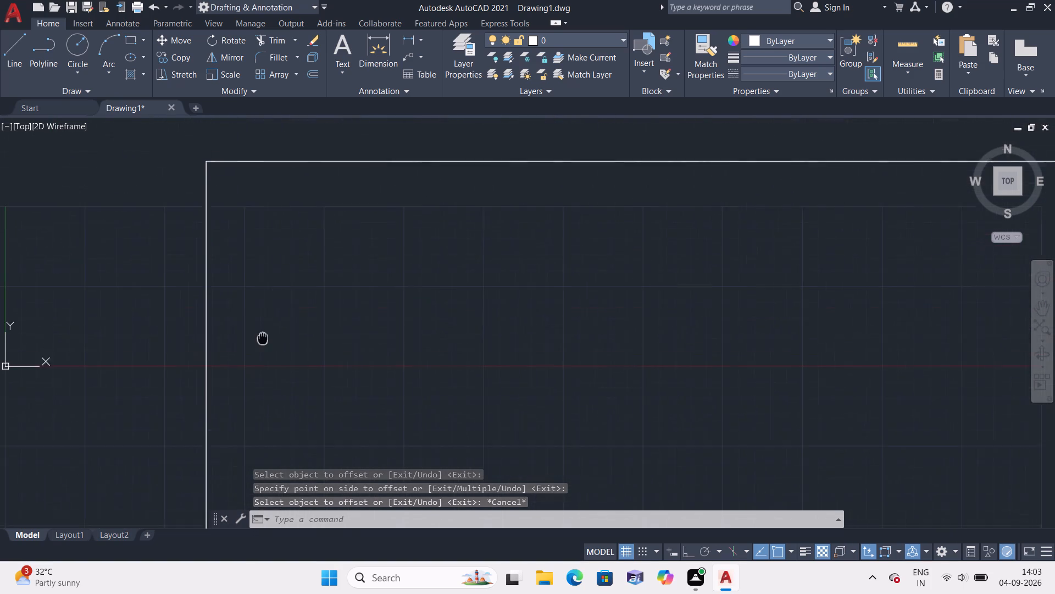
{"action": "middle_click_drag", "start_coordinate": [262, 345], "coordinate": [261, 355]}
{"action": "scroll", "coordinate": [196, 187], "scroll_direction": "up", "scroll_amount": 5}
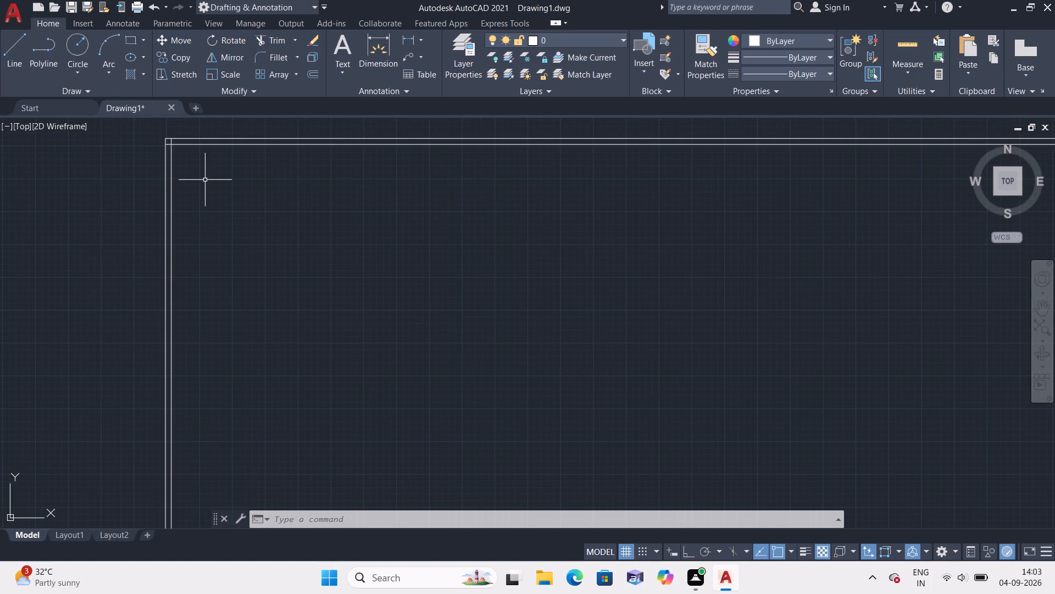
{"action": "type", "text": "offset"}
{"action": "key", "text": "space"}
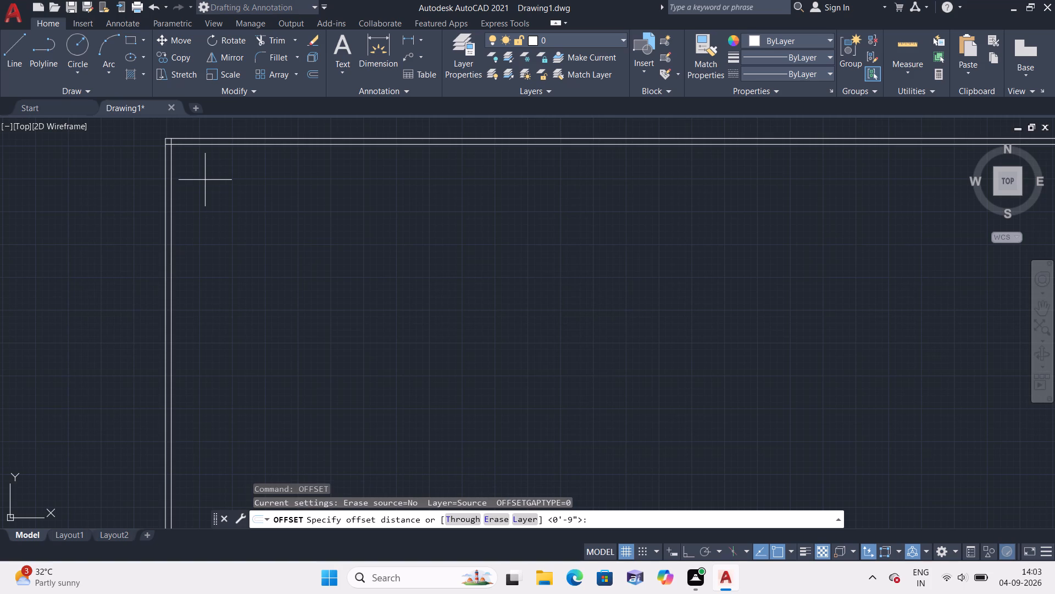
{"action": "type", "text": "11'"}
{"action": "key", "text": "space"}
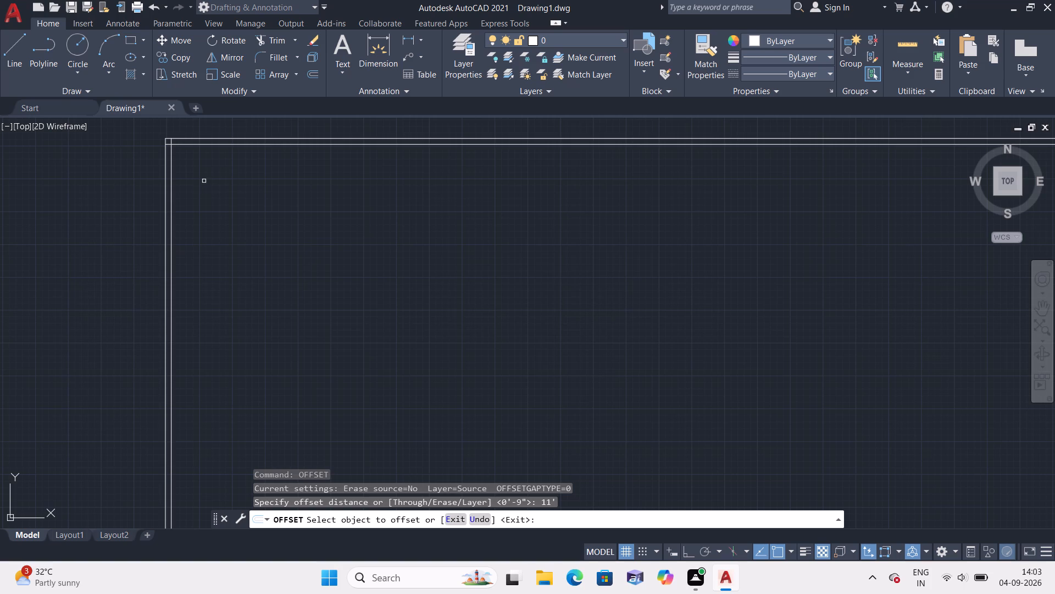
{"action": "left_click", "coordinate": [170, 221]}
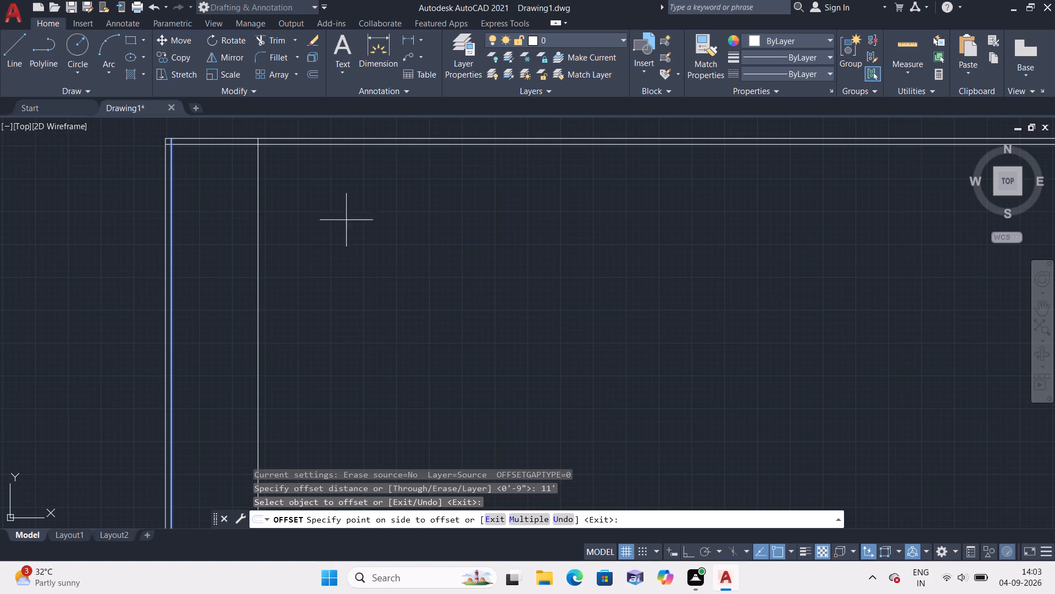
{"action": "left_click", "coordinate": [390, 216]}
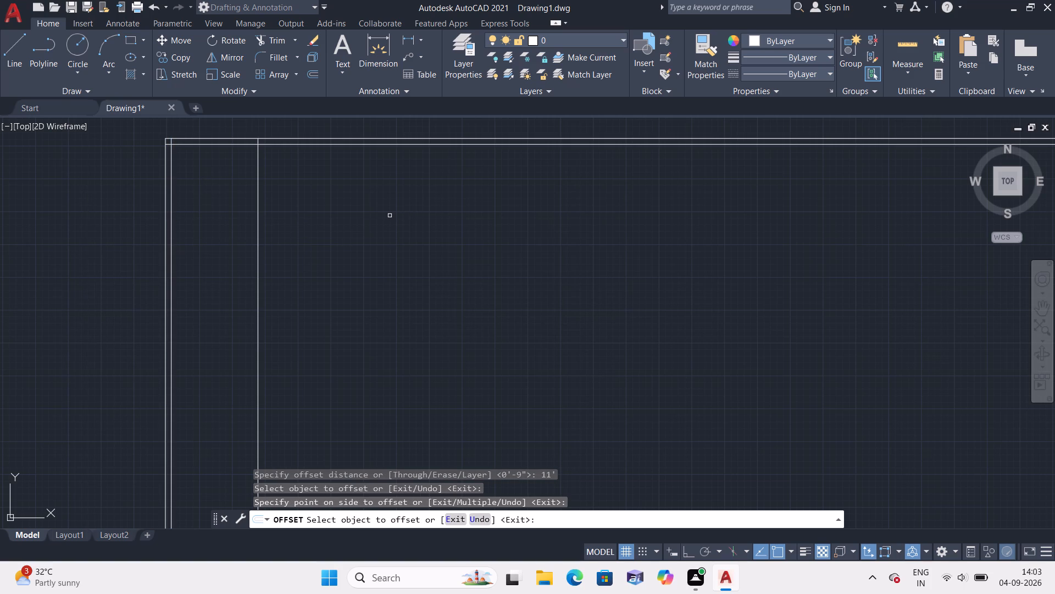
{"action": "key", "text": "space"}
Offset the new vertical line 4.5" to the right to form the partition wall's thickness.
{"action": "key", "text": "space"}
{"action": "type", "text": "4.5\""}
{"action": "key", "text": "space"}
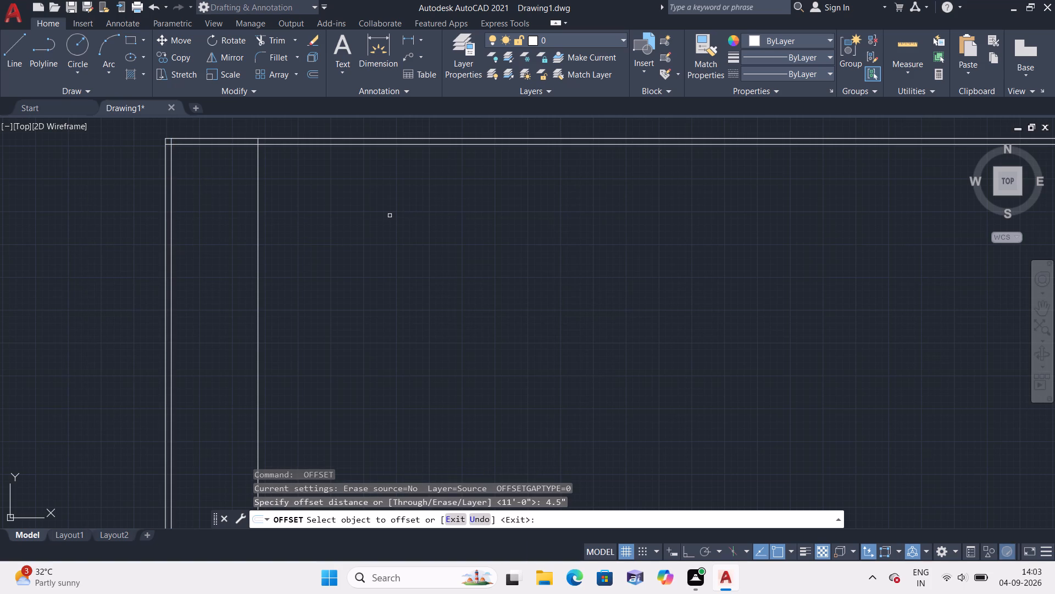
{"action": "left_click", "coordinate": [257, 257]}
{"action": "left_click", "coordinate": [302, 260]}
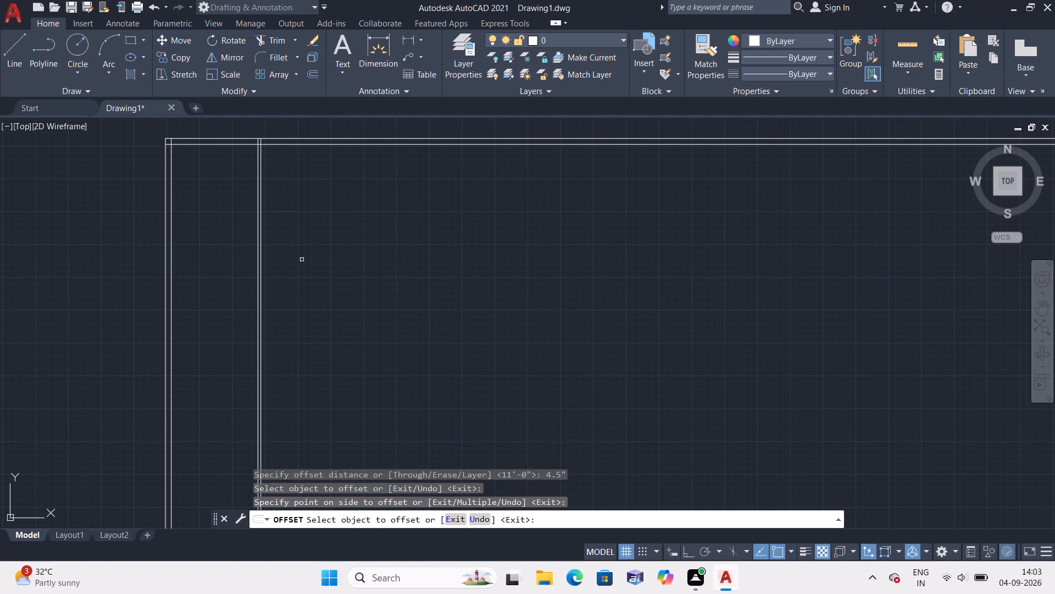
{"action": "key", "text": "space"}
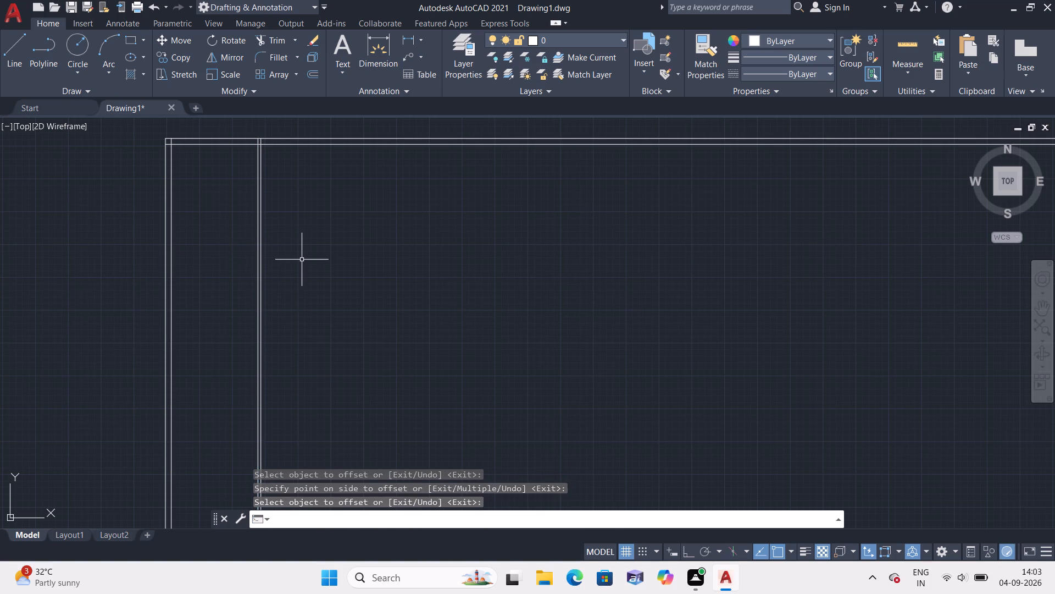
Offset the partition's right-hand line 11'1" to the right to set the second room's width.
{"action": "key", "text": "space"}
{"action": "type", "text": "11'1\""}
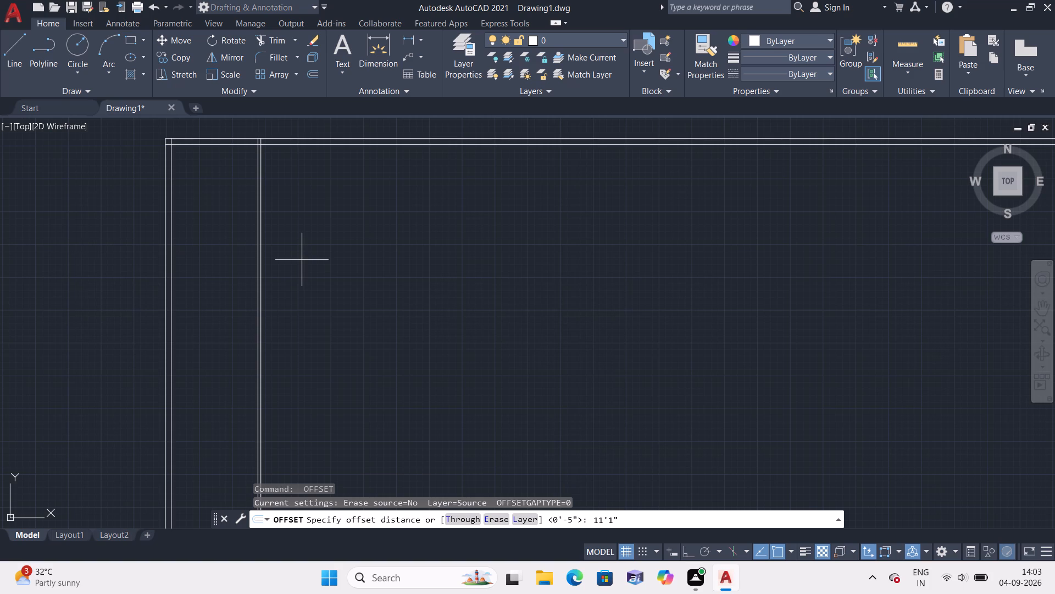
{"action": "key", "text": "space"}
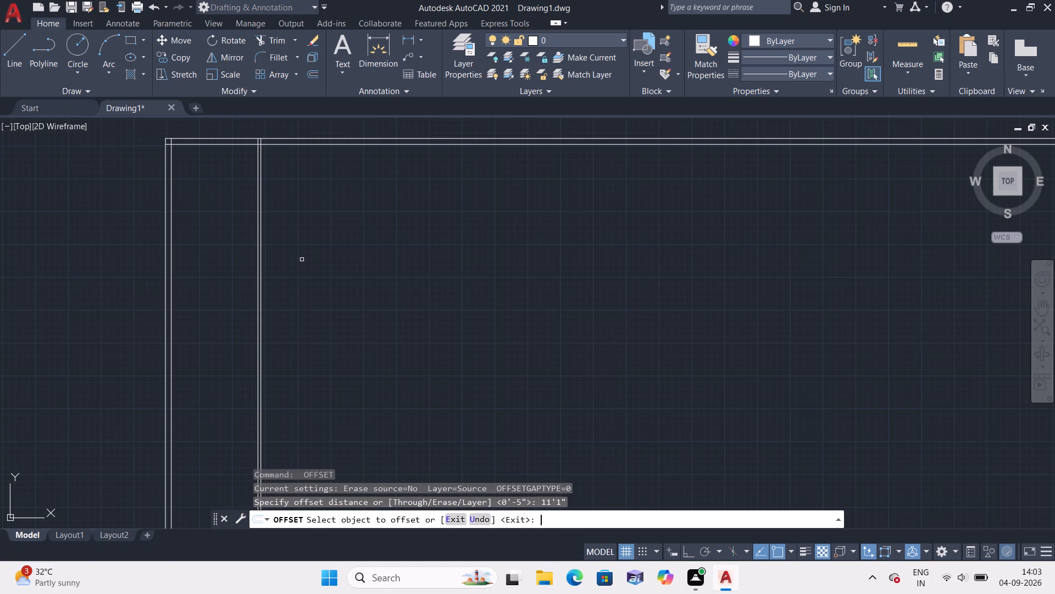
{"action": "scroll", "coordinate": [302, 260], "scroll_direction": "up", "scroll_amount": 2}
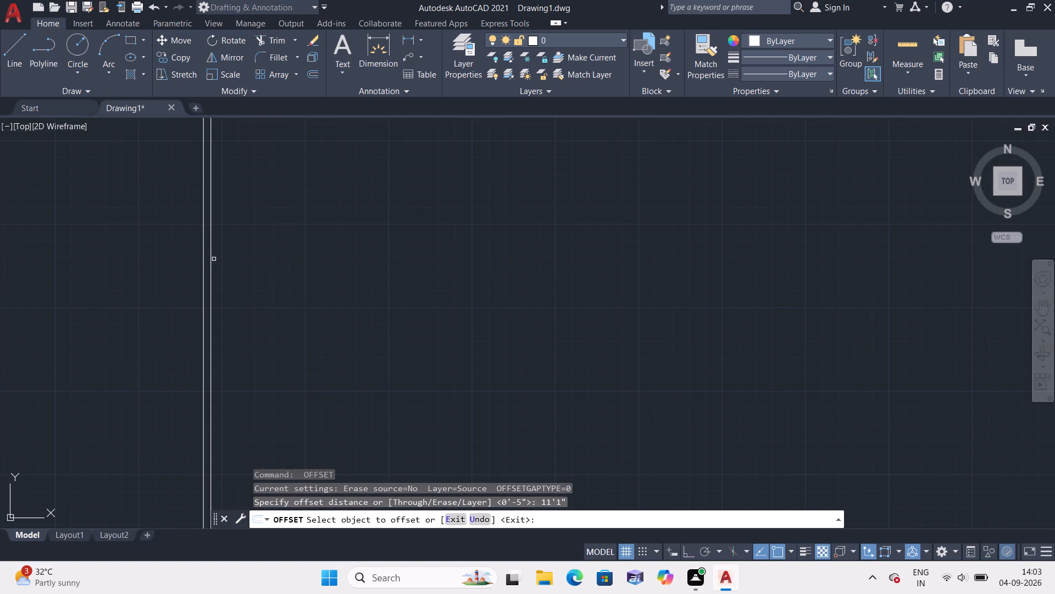
{"action": "left_click", "coordinate": [212, 262]}
{"action": "left_click", "coordinate": [318, 261]}
{"action": "scroll", "coordinate": [318, 261], "scroll_direction": "down", "scroll_amount": 3}
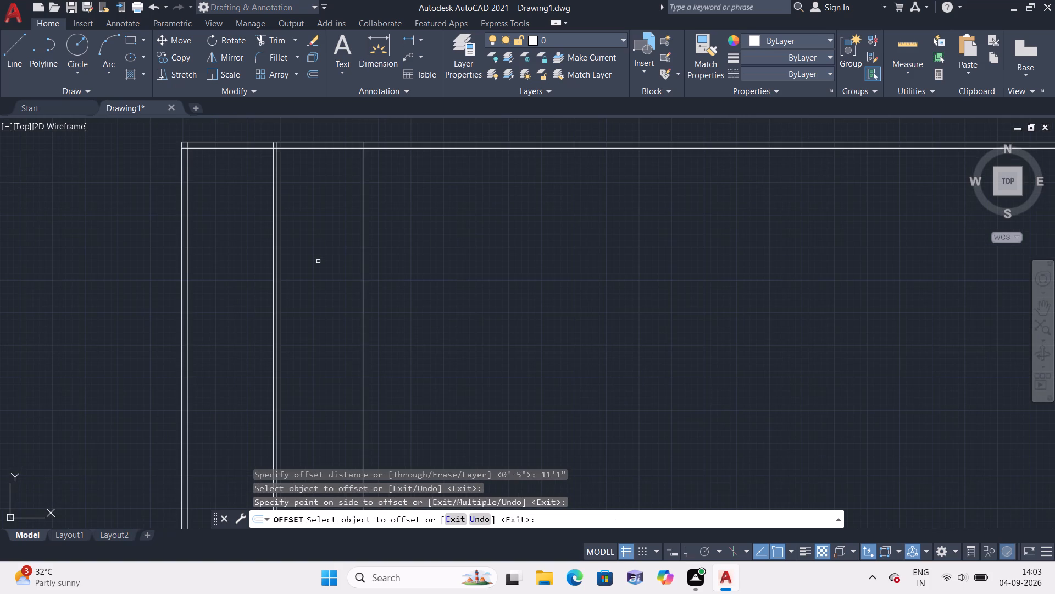
{"action": "key", "text": "space"}
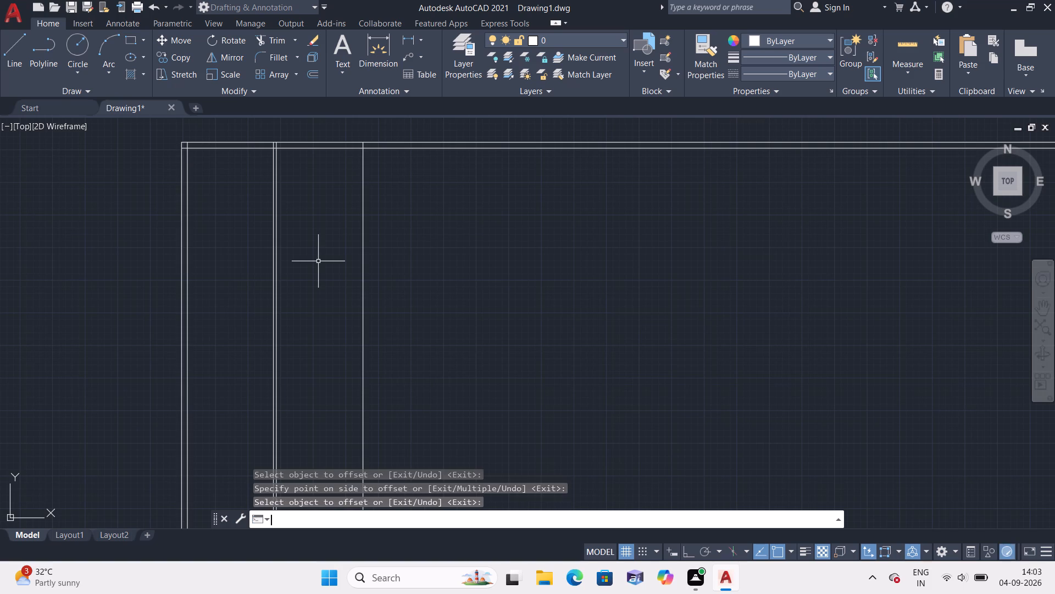
Offset the rightmost vertical line 9" to the right to form the outer right wall.
{"action": "key", "text": "space"}
{"action": "type", "text": "9\""}
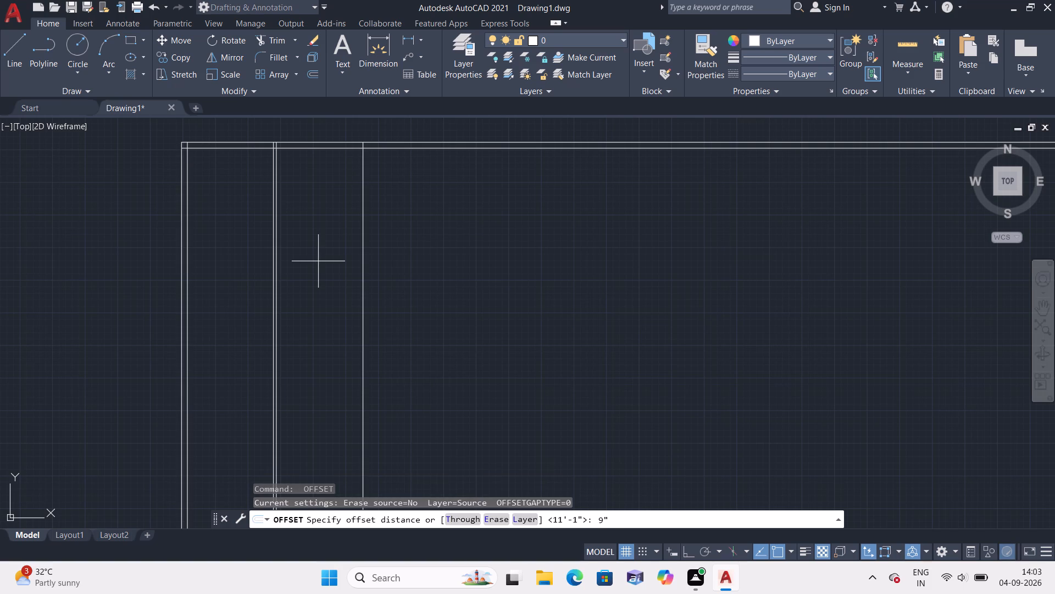
{"action": "key", "text": "space"}
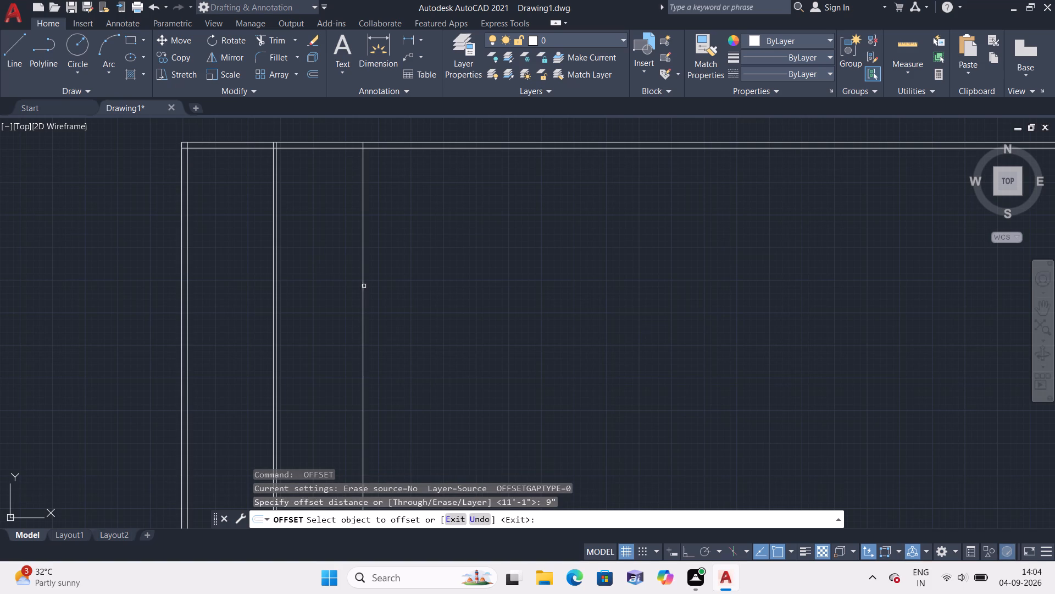
{"action": "left_click", "coordinate": [364, 286]}
{"action": "left_click", "coordinate": [418, 281]}
{"action": "key", "text": "space"}
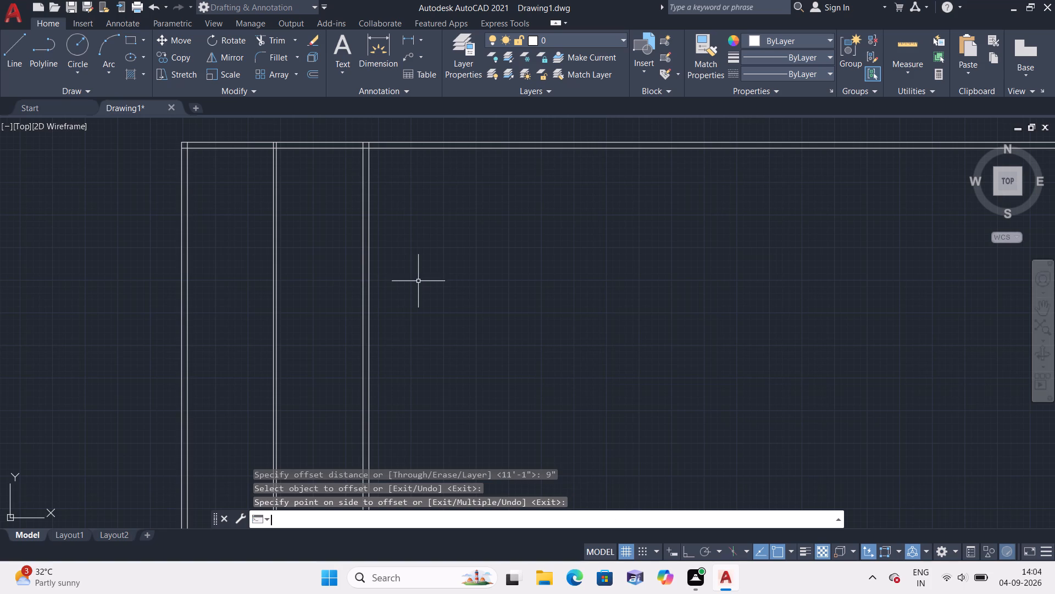
Trim both top horizontal lines where they run past the outermost right wall line.
{"action": "type", "text": "trim"}
{"action": "key", "text": "space"}
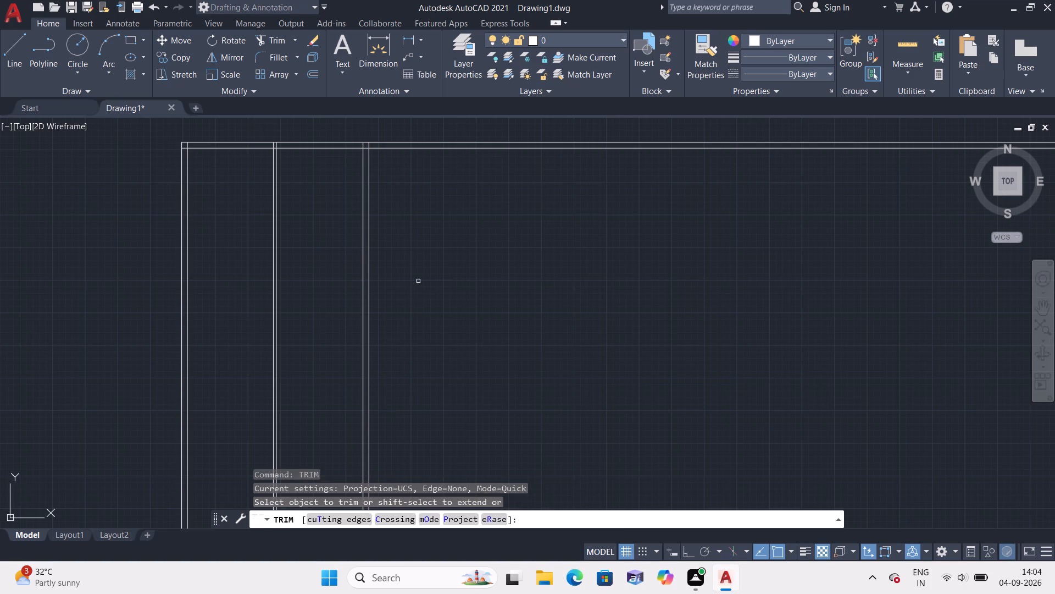
{"action": "left_click_drag", "start_coordinate": [397, 133], "coordinate": [425, 198]}
Trim the overlapping inner line ends at the upper-left wall corner to leave a clean inner corner.
{"action": "scroll", "coordinate": [425, 198], "scroll_direction": "down", "scroll_amount": 1}
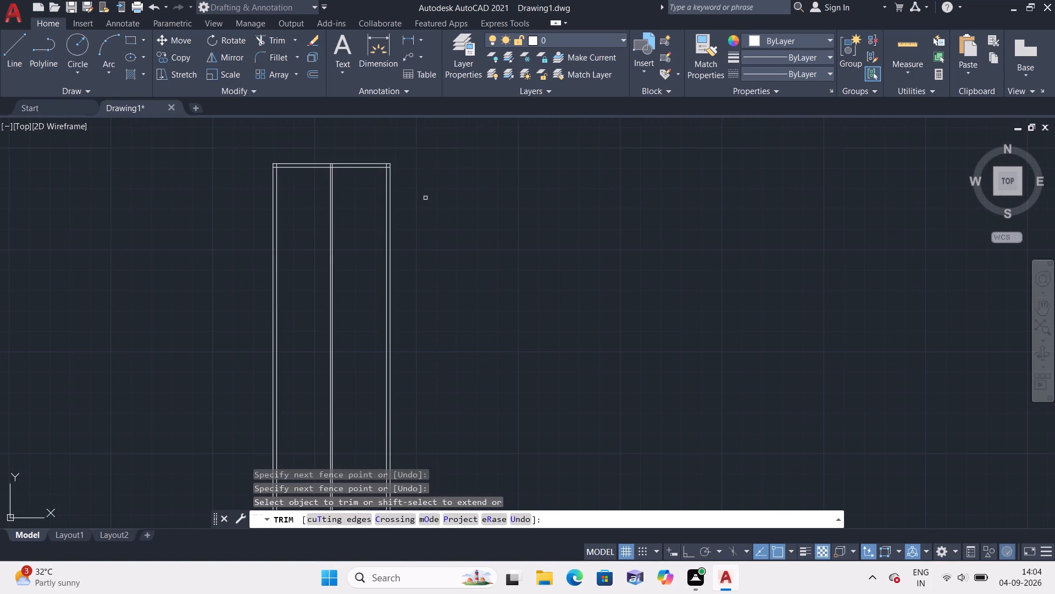
{"action": "middle_click_drag", "start_coordinate": [440, 221], "coordinate": [470, 256]}
{"action": "scroll", "coordinate": [321, 203], "scroll_direction": "up", "scroll_amount": 4}
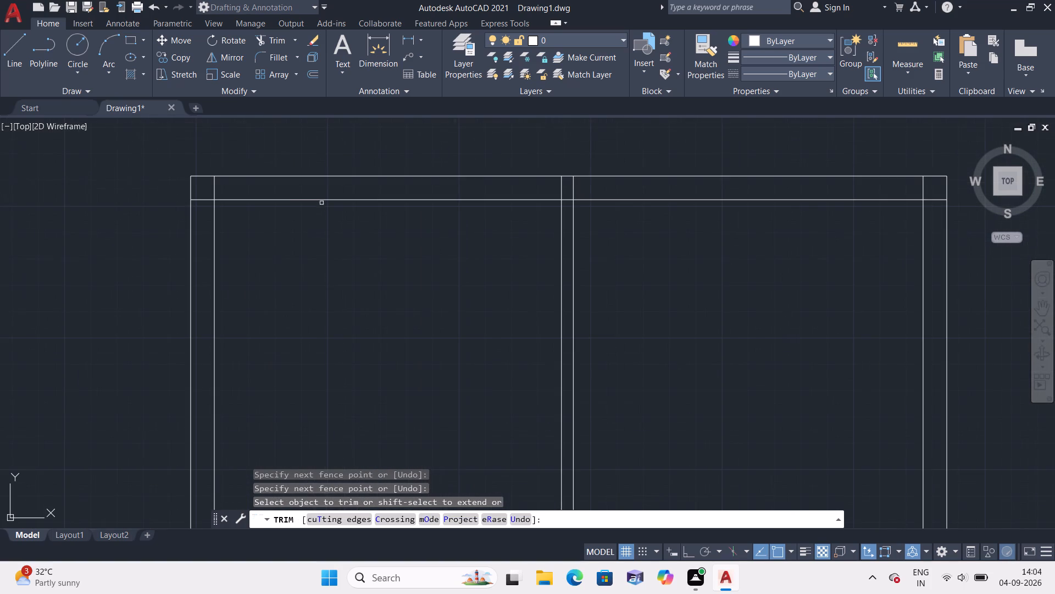
{"action": "scroll", "coordinate": [215, 193], "scroll_direction": "up", "scroll_amount": 3}
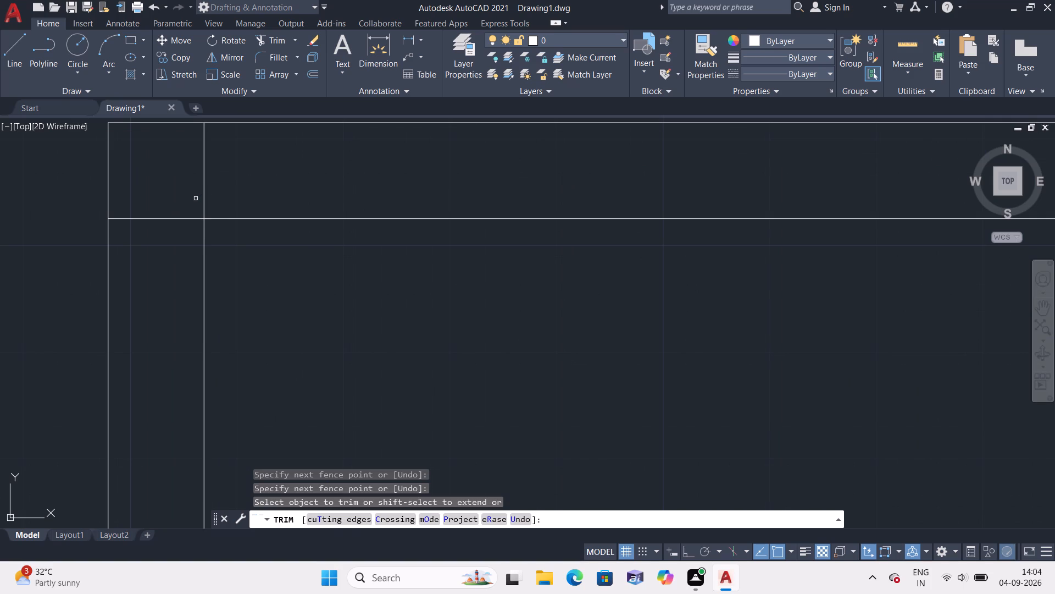
{"action": "left_click", "coordinate": [203, 193]}
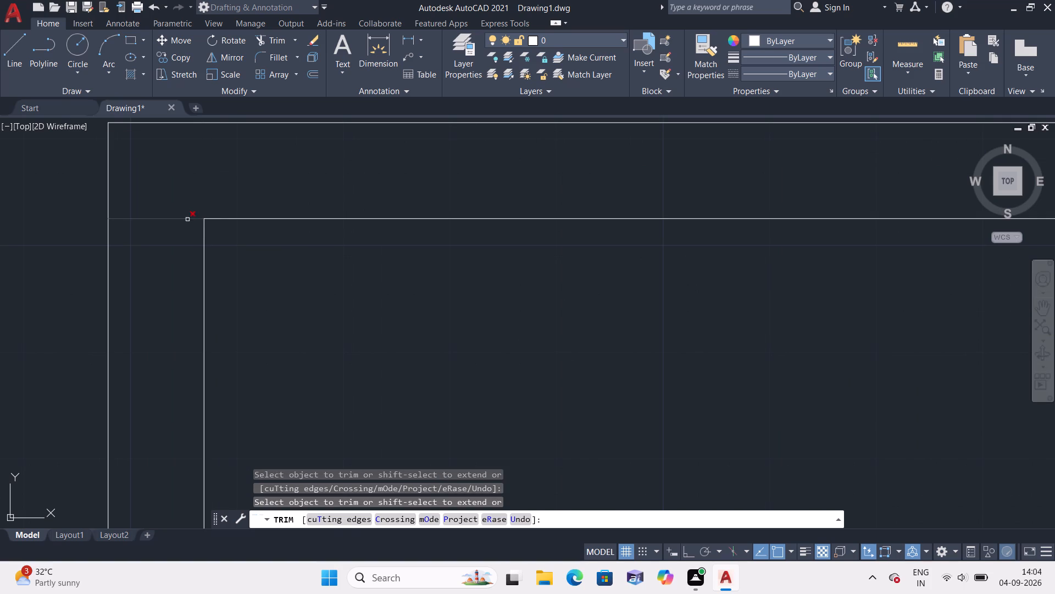
{"action": "left_click", "coordinate": [188, 221]}
{"action": "left_click", "coordinate": [188, 221]}
{"action": "left_click", "coordinate": [188, 213]}
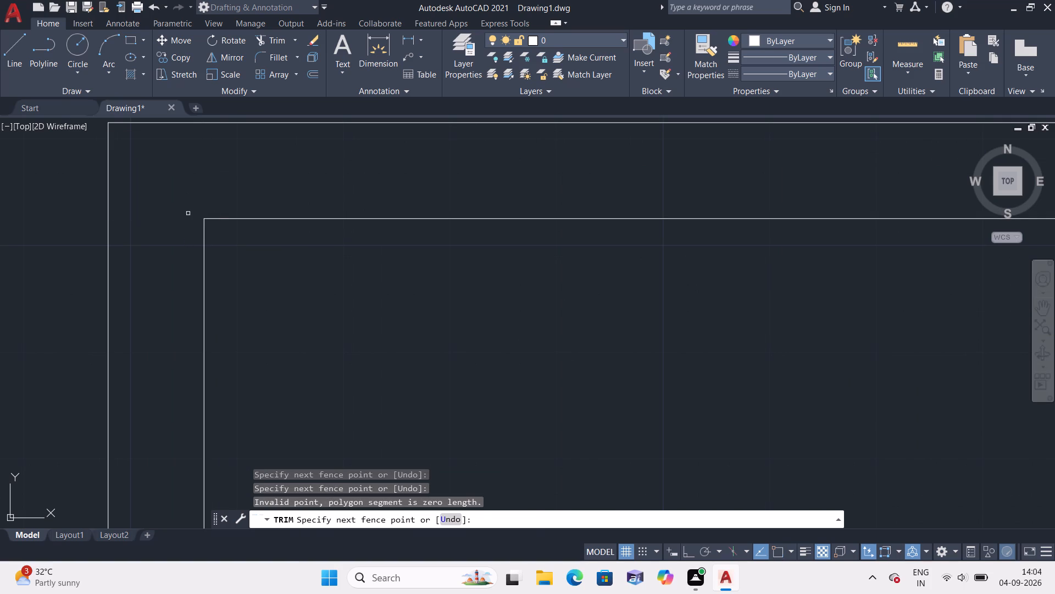
Trim the two partition lines between the top wall's inner and outer lines.
{"action": "scroll", "coordinate": [200, 194], "scroll_direction": "down", "scroll_amount": 3}
{"action": "middle_click_drag", "start_coordinate": [268, 139], "coordinate": [81, 181]}
{"action": "scroll", "coordinate": [268, 139], "scroll_direction": "down", "scroll_amount": 1}
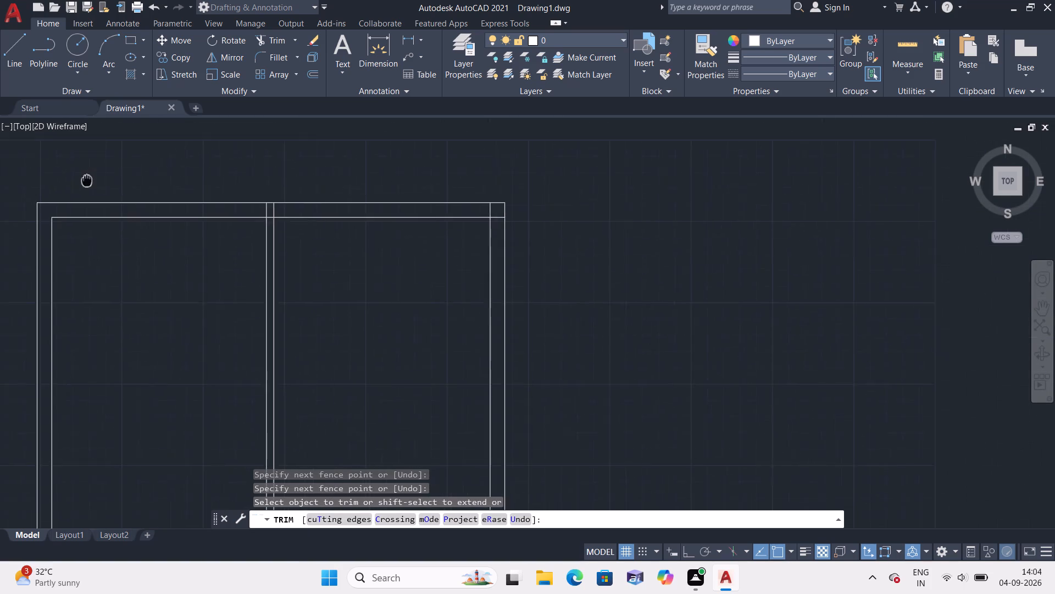
{"action": "middle_click_drag", "start_coordinate": [81, 181], "coordinate": [64, 182]}
{"action": "scroll", "coordinate": [204, 224], "scroll_direction": "up", "scroll_amount": 4}
{"action": "left_click_drag", "start_coordinate": [342, 190], "coordinate": [523, 186]}
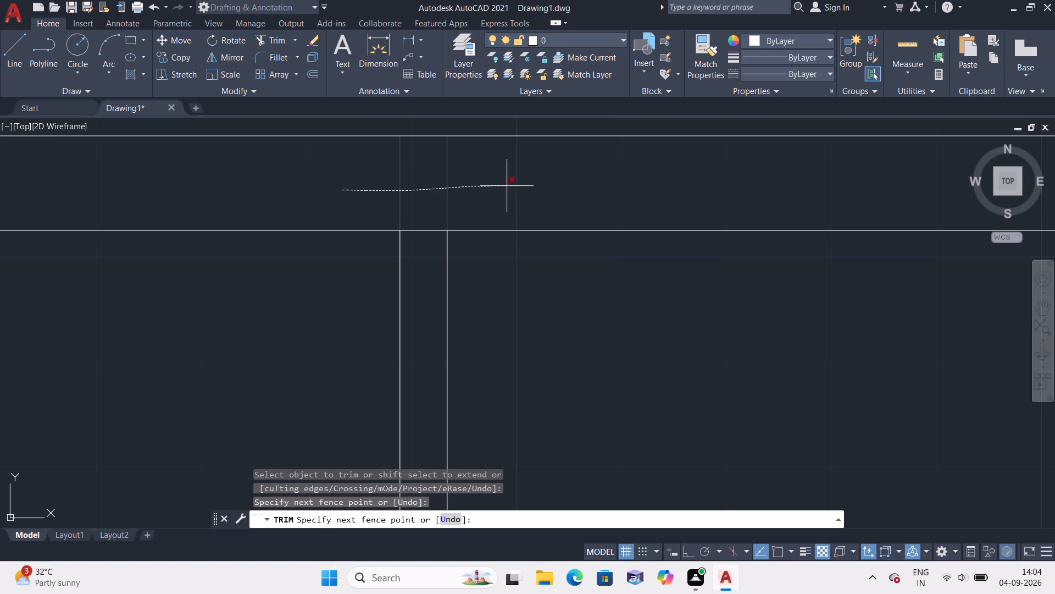
{"action": "left_click_drag", "start_coordinate": [523, 186], "coordinate": [524, 186]}
Trim the overlapping inner line ends at the upper-right wall corner to leave a clean inner corner.
{"action": "scroll", "coordinate": [524, 185], "scroll_direction": "down", "scroll_amount": 4}
{"action": "middle_click_drag", "start_coordinate": [782, 177], "coordinate": [635, 177]}
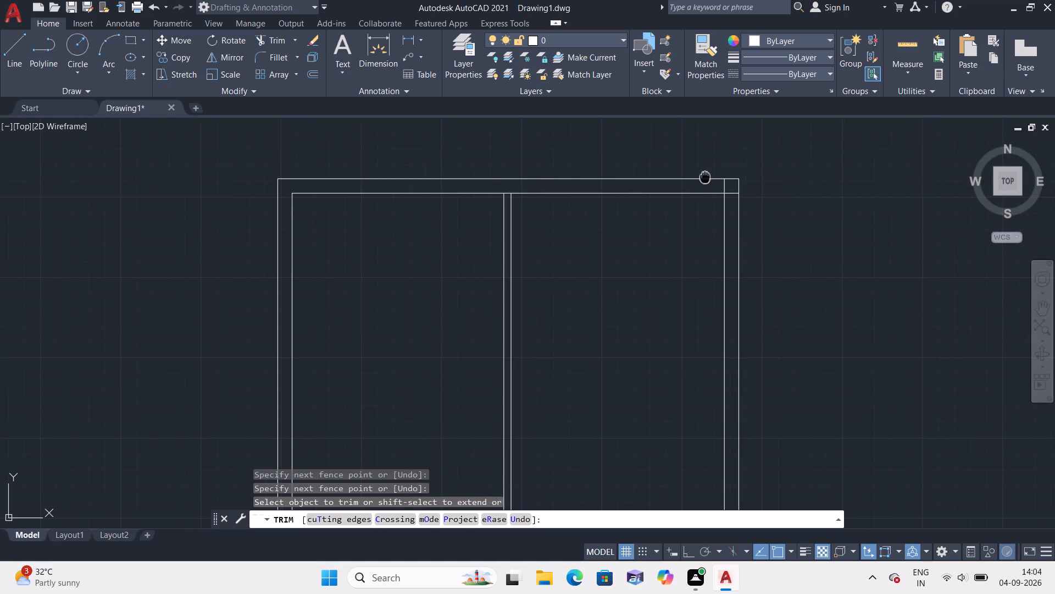
{"action": "middle_click_drag", "start_coordinate": [635, 177], "coordinate": [591, 175]}
{"action": "scroll", "coordinate": [534, 201], "scroll_direction": "up", "scroll_amount": 5}
{"action": "left_click_drag", "start_coordinate": [520, 139], "coordinate": [557, 144]}
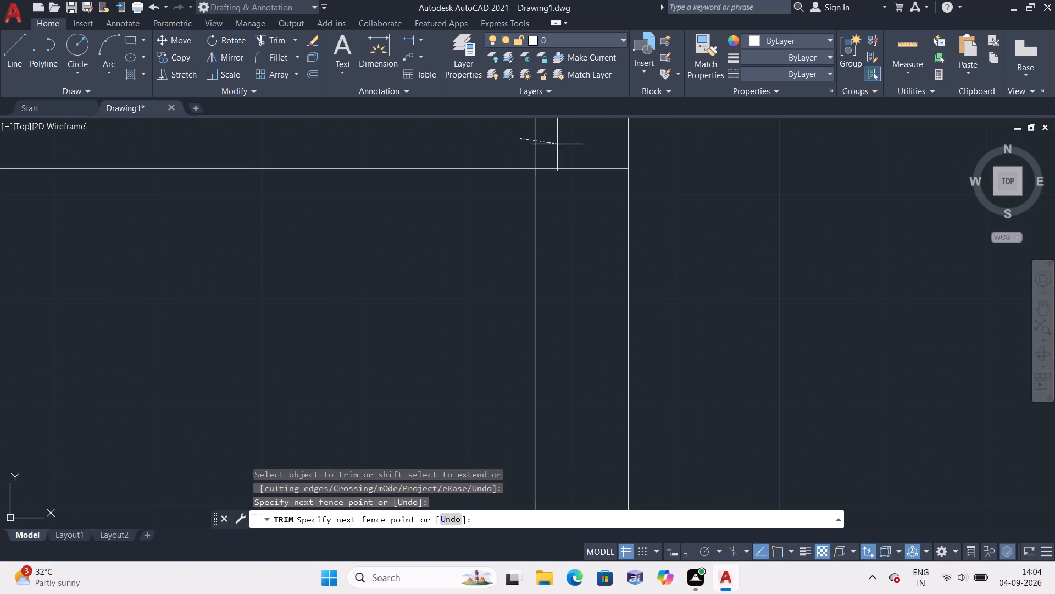
{"action": "left_click_drag", "start_coordinate": [557, 144], "coordinate": [581, 188]}
{"action": "scroll", "coordinate": [582, 194], "scroll_direction": "down", "scroll_amount": 4}
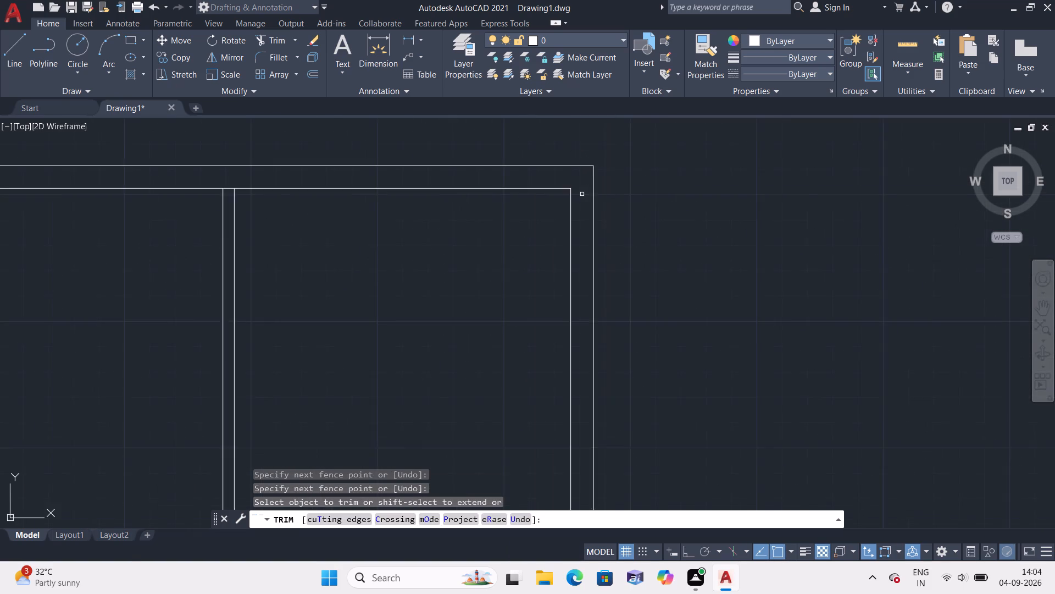
{"action": "scroll", "coordinate": [582, 194], "scroll_direction": "down", "scroll_amount": 3}
{"action": "middle_click_drag", "start_coordinate": [648, 167], "coordinate": [636, 117]}
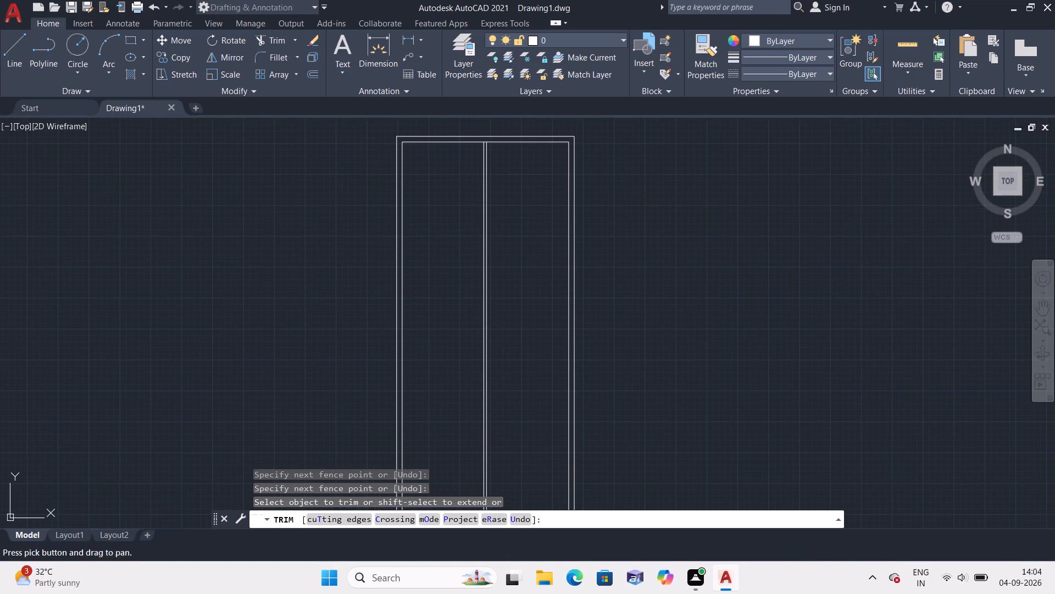
{"action": "key", "text": "space"}
Offset the top wall's inner line 13' downward to set the depth of the top rooms.
{"action": "type", "text": "offset"}
{"action": "key", "text": "space"}
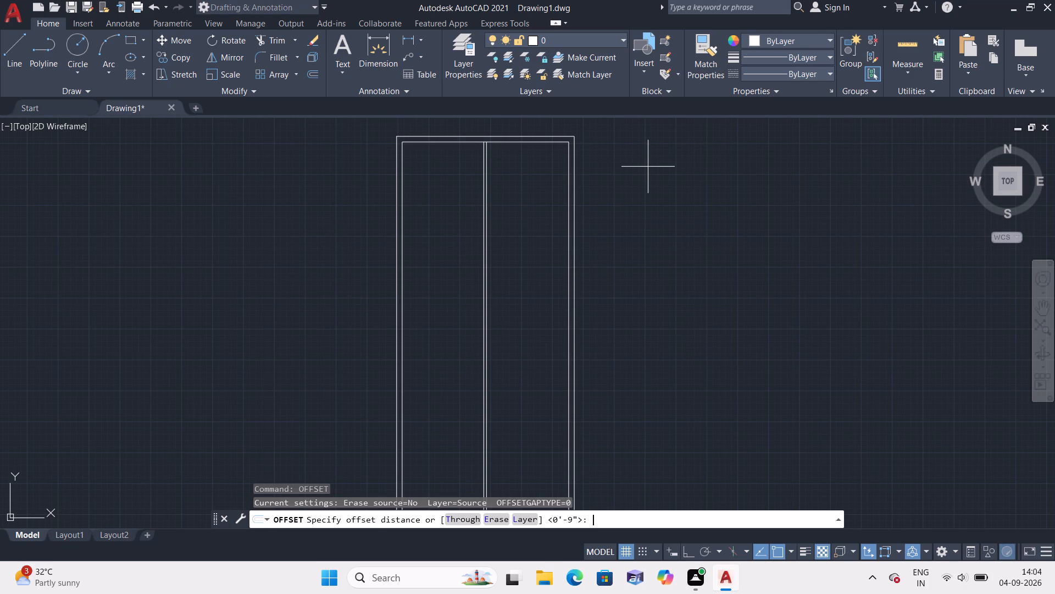
{"action": "type", "text": "13'"}
{"action": "key", "text": "space"}
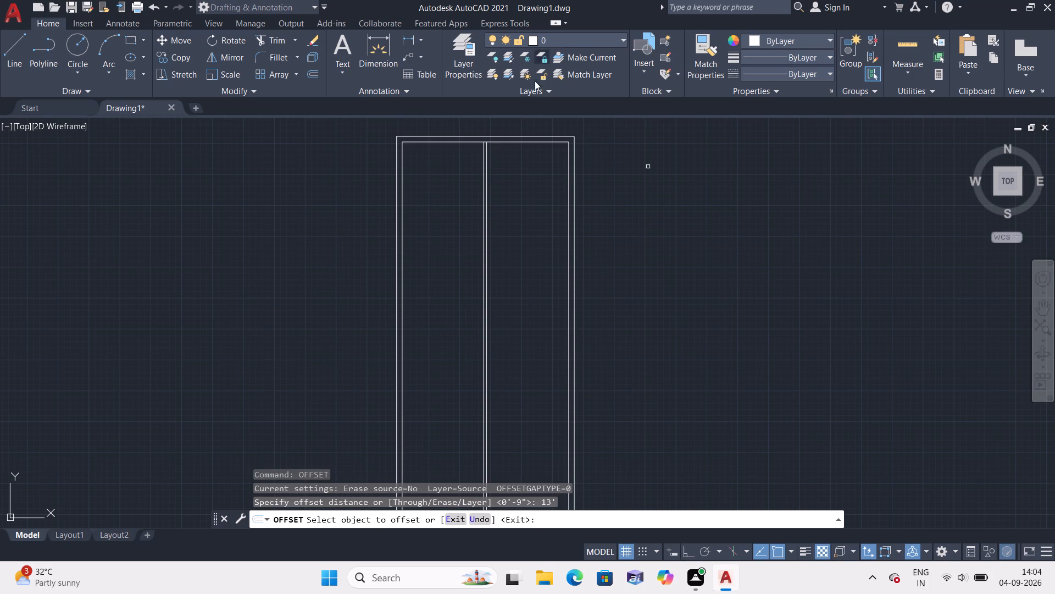
{"action": "left_click", "coordinate": [524, 142]}
{"action": "left_click", "coordinate": [519, 199]}
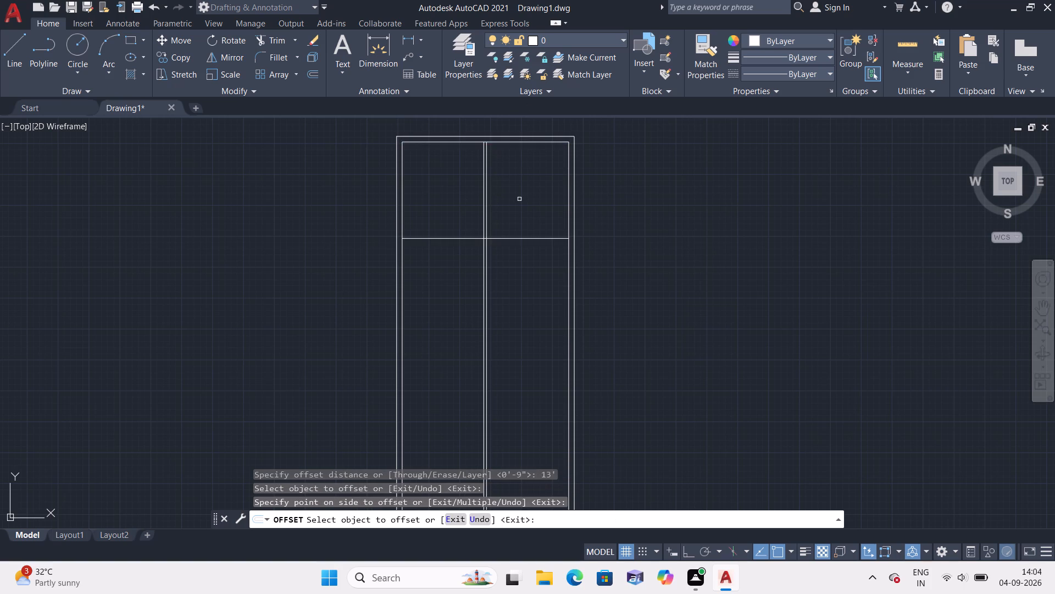
{"action": "key", "text": "space"}
Offset the new horizontal line 4.5" downward to form the partition below the top rooms.
{"action": "key", "text": "space"}
{"action": "type", "text": "4.5\""}
{"action": "key", "text": "space"}
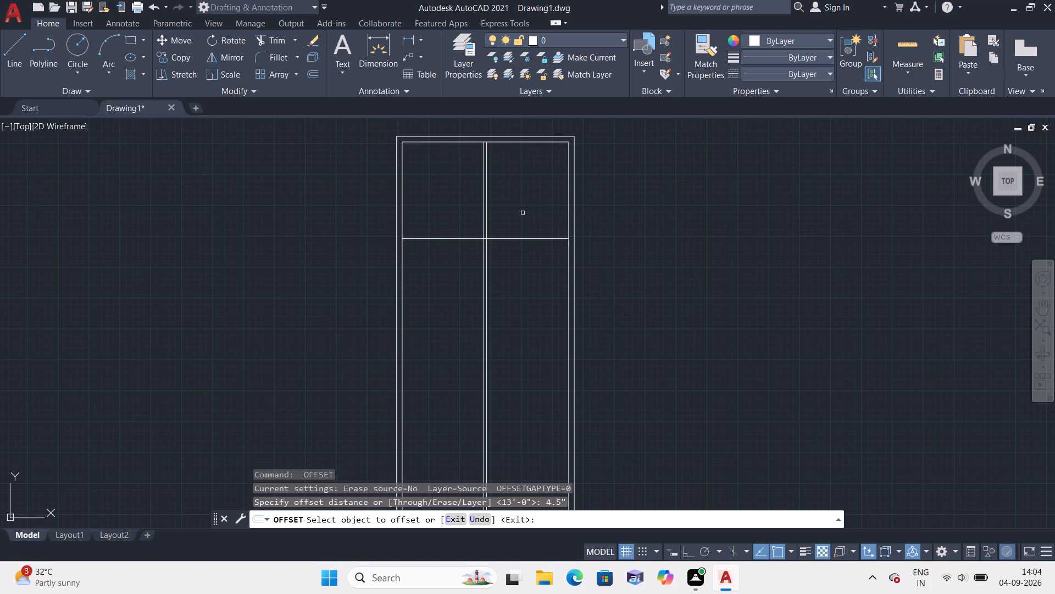
{"action": "left_click", "coordinate": [523, 237]}
{"action": "left_click", "coordinate": [527, 275]}
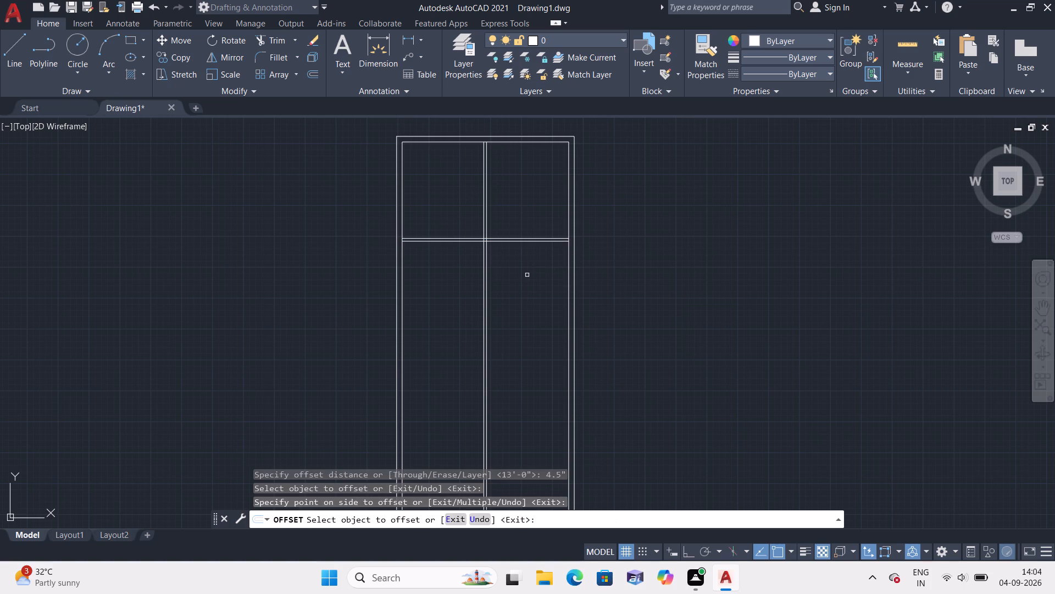
{"action": "scroll", "coordinate": [527, 275], "scroll_direction": "up", "scroll_amount": 2}
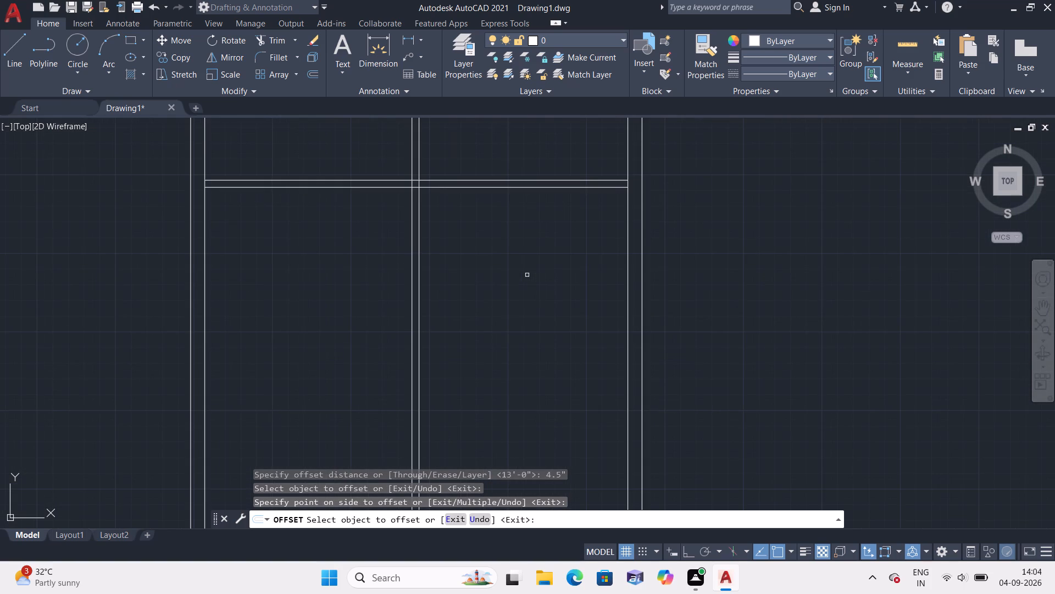
{"action": "key", "text": "space"}
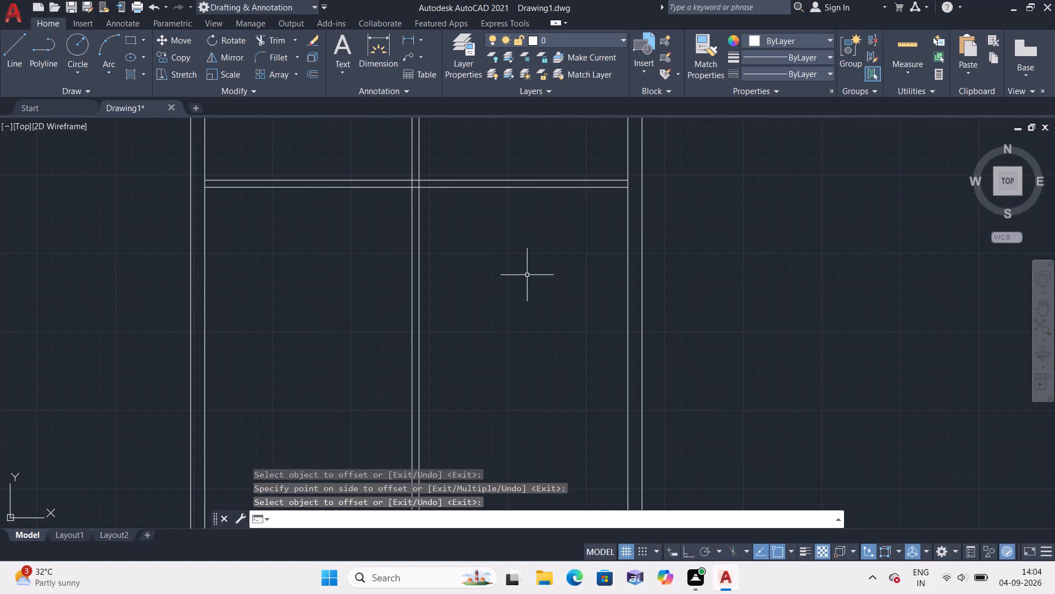
Offset the lower line of the horizontal partition 6'6" downward.
{"action": "key", "text": "space"}
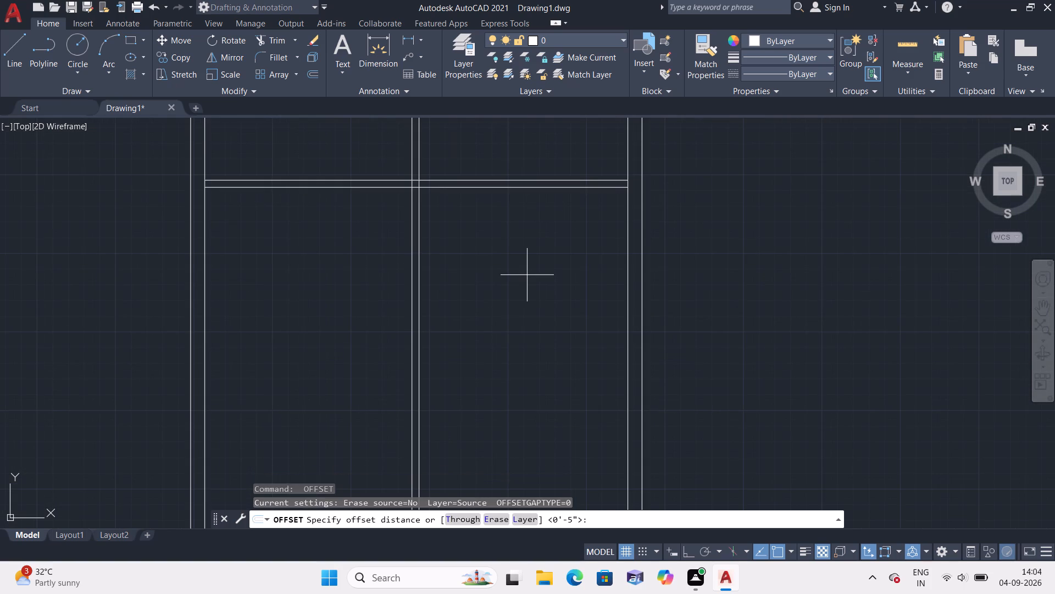
{"action": "type", "text": "6'6\""}
{"action": "key", "text": "space"}
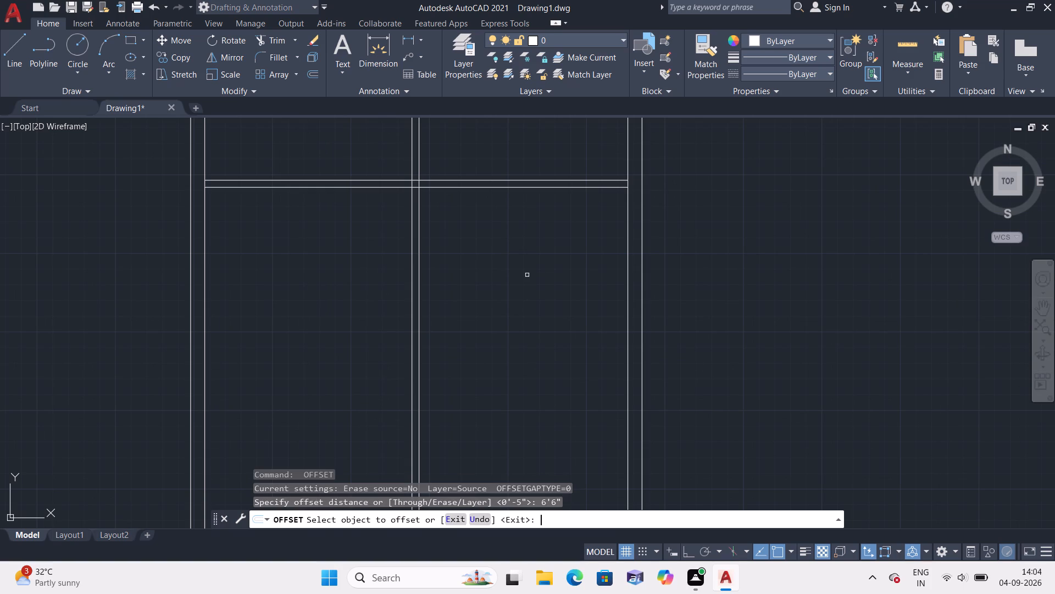
{"action": "left_click", "coordinate": [367, 187]}
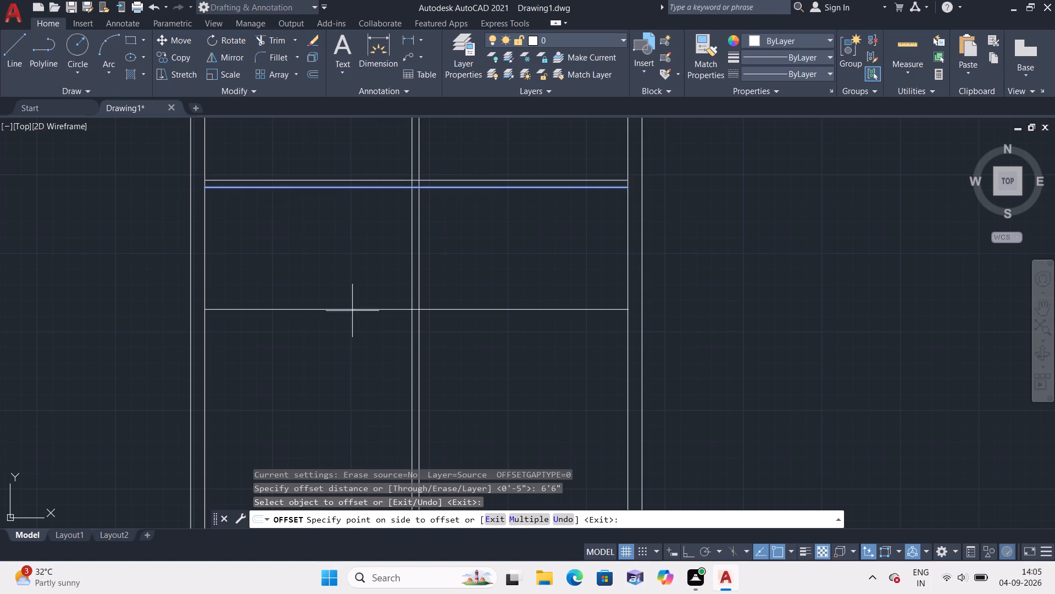
{"action": "left_click", "coordinate": [352, 312]}
{"action": "middle_click_drag", "start_coordinate": [349, 337], "coordinate": [368, 312]}
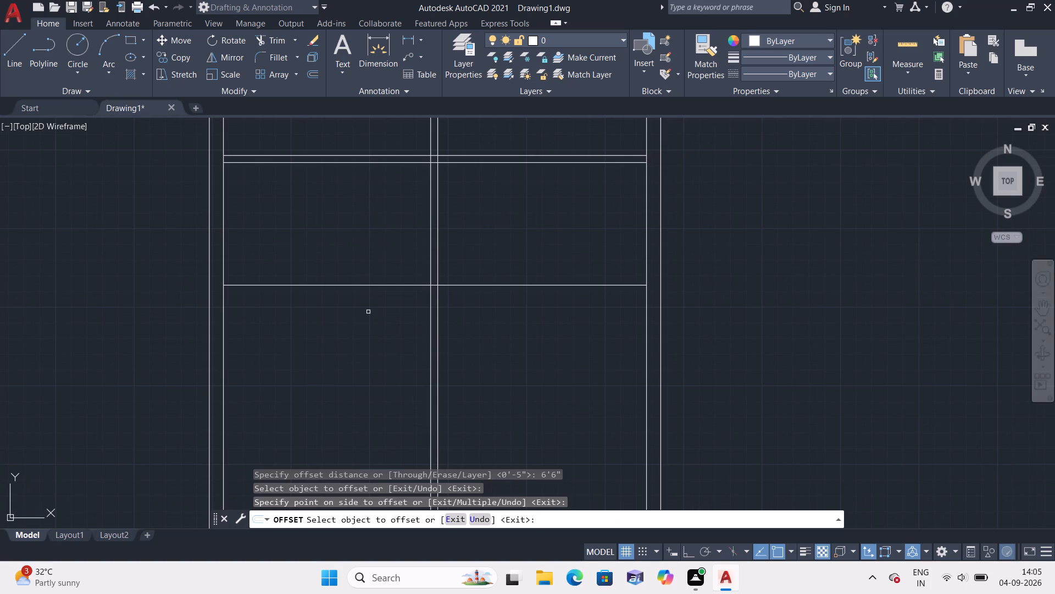
{"action": "key", "text": "space"}
Offset the lowest horizontal line 4.5" downward to form a second horizontal partition.
{"action": "key", "text": "space"}
{"action": "type", "text": "4.5"}
{"action": "type", "text": "\""}
{"action": "key", "text": "space"}
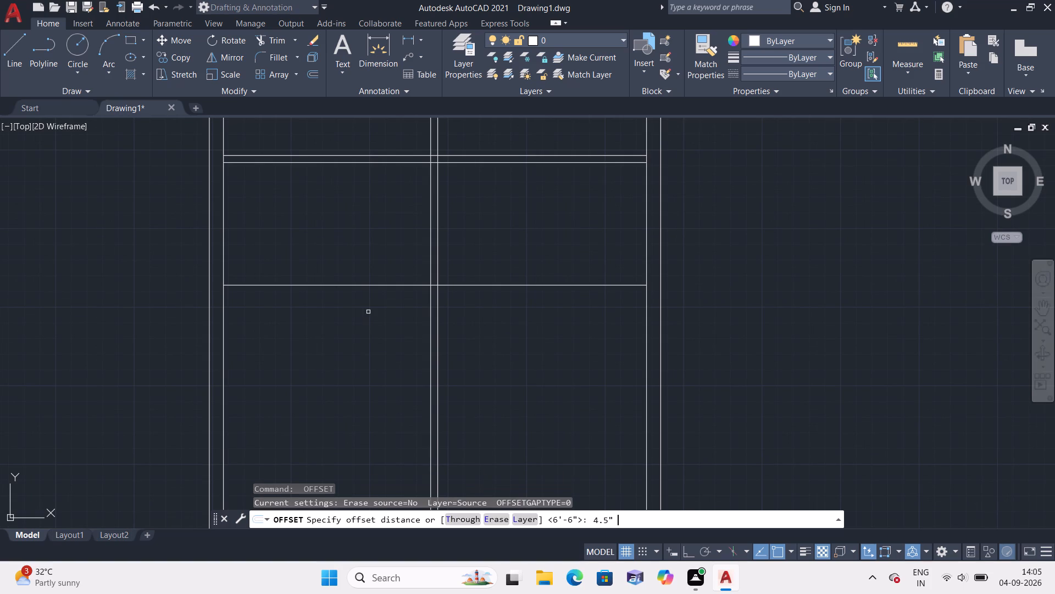
{"action": "left_click", "coordinate": [373, 284]}
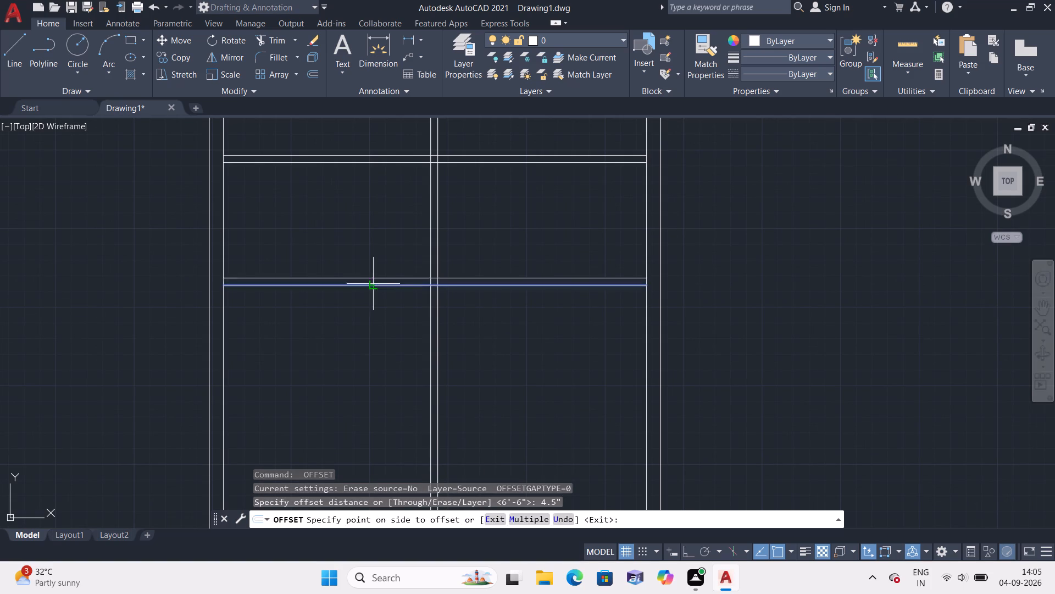
{"action": "left_click", "coordinate": [358, 347]}
{"action": "scroll", "coordinate": [358, 347], "scroll_direction": "down", "scroll_amount": 1}
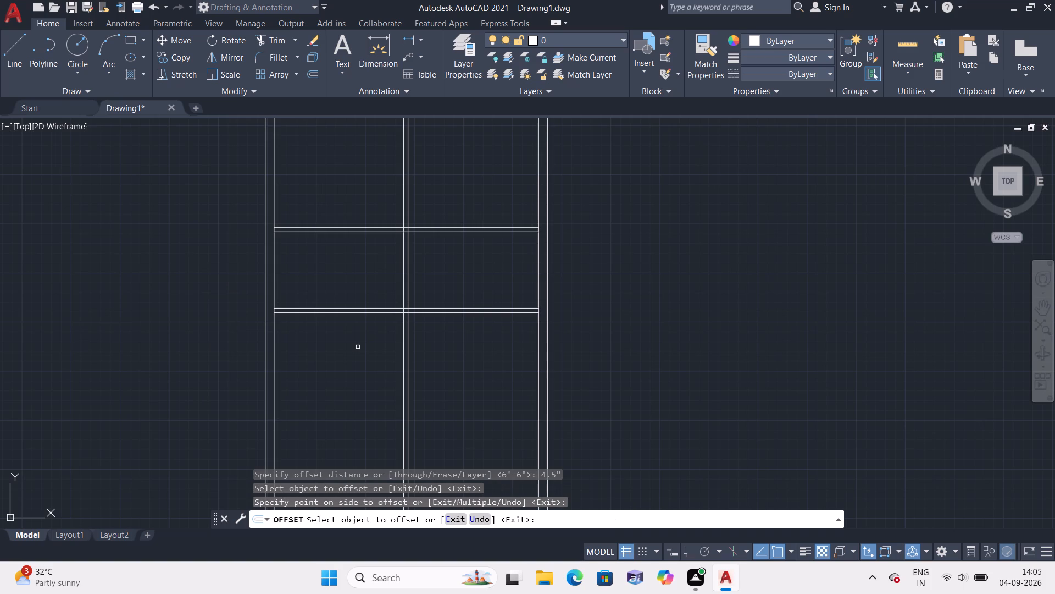
{"action": "key", "text": "Escape"}
Trim away the vertical partition between the two horizontal partitions and the lower horizontal partition's part right of the vertical one.
{"action": "type", "text": "trim"}
{"action": "key", "text": "space"}
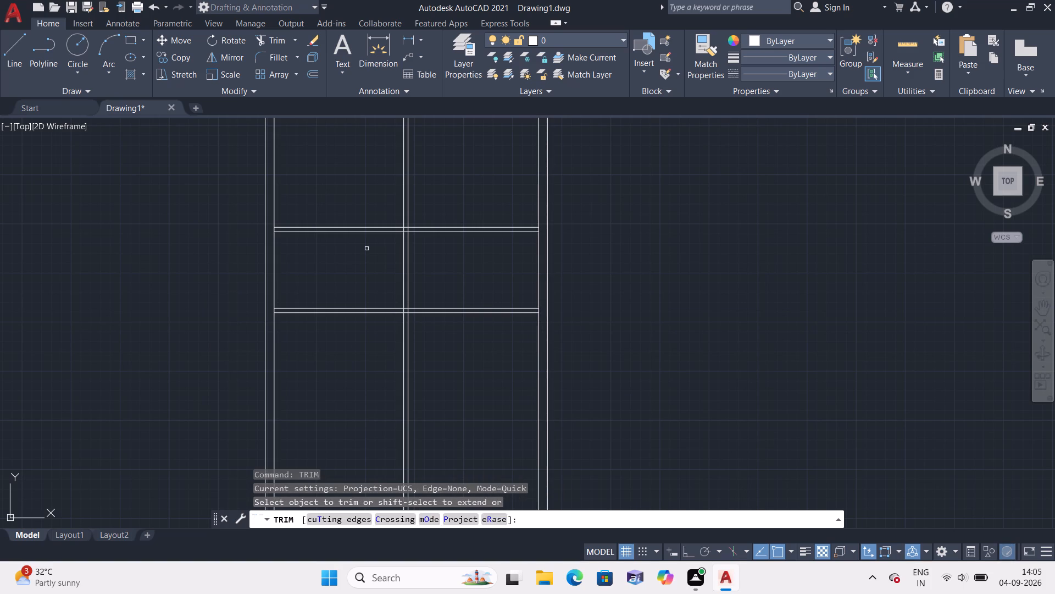
{"action": "left_click_drag", "start_coordinate": [379, 262], "coordinate": [480, 330]}
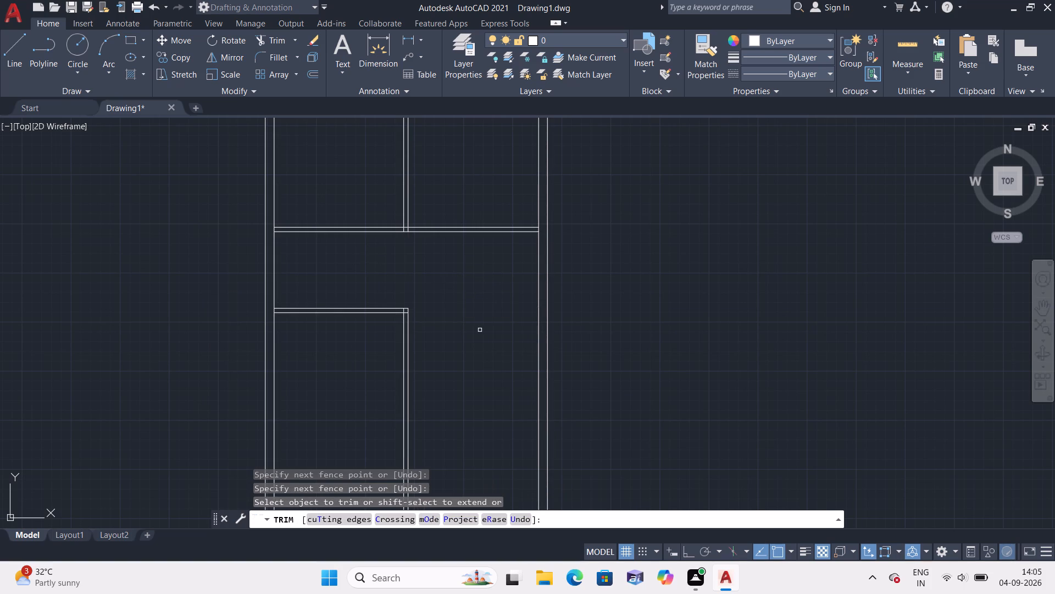
{"action": "scroll", "coordinate": [480, 330], "scroll_direction": "down", "scroll_amount": 1}
{"action": "middle_click_drag", "start_coordinate": [476, 326], "coordinate": [481, 266]}
{"action": "scroll", "coordinate": [480, 281], "scroll_direction": "down", "scroll_amount": 1}
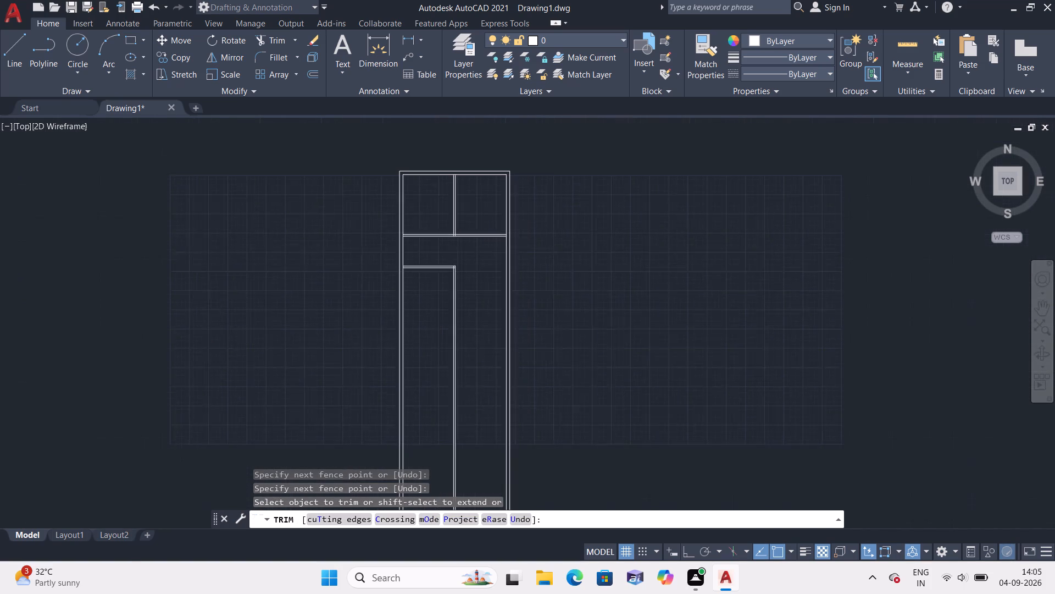
{"action": "key", "text": "Escape"}
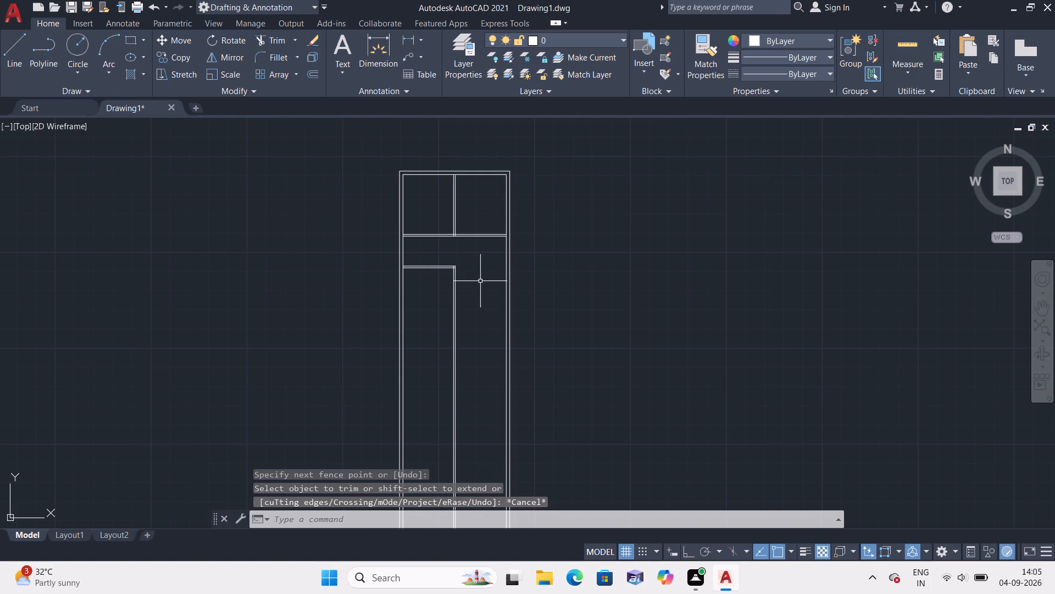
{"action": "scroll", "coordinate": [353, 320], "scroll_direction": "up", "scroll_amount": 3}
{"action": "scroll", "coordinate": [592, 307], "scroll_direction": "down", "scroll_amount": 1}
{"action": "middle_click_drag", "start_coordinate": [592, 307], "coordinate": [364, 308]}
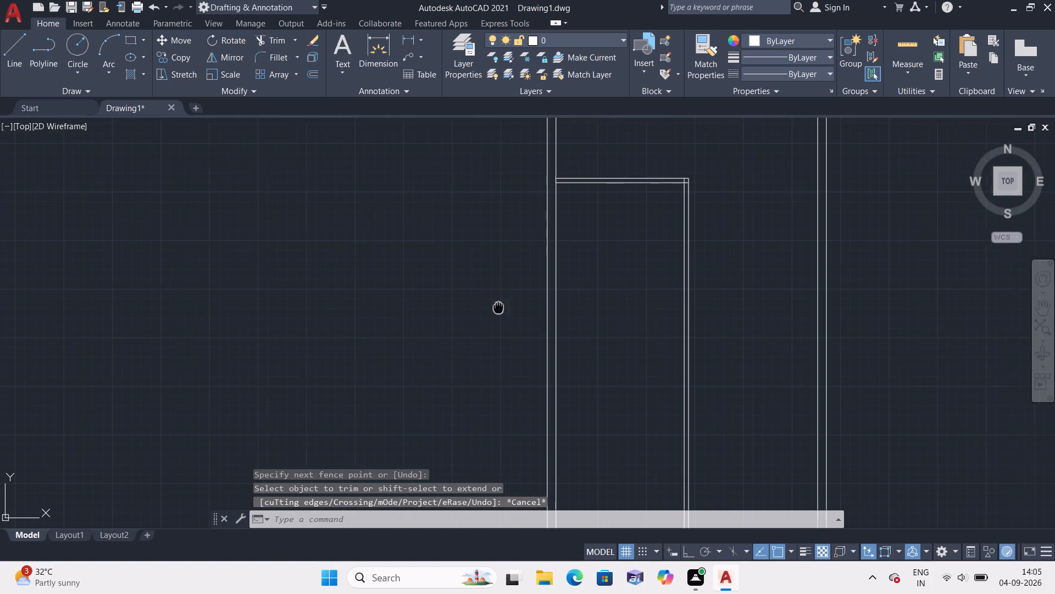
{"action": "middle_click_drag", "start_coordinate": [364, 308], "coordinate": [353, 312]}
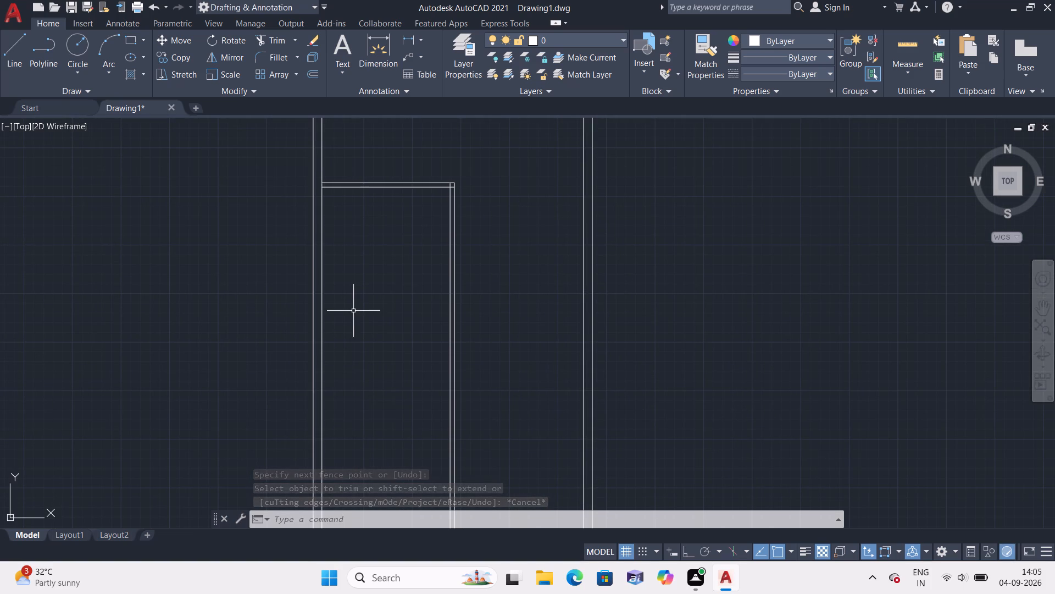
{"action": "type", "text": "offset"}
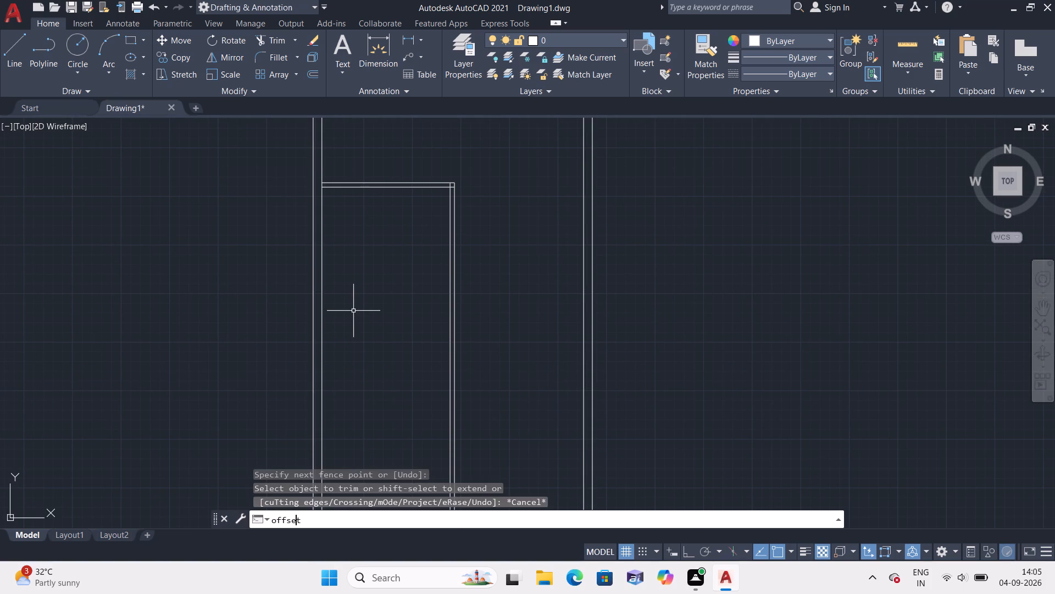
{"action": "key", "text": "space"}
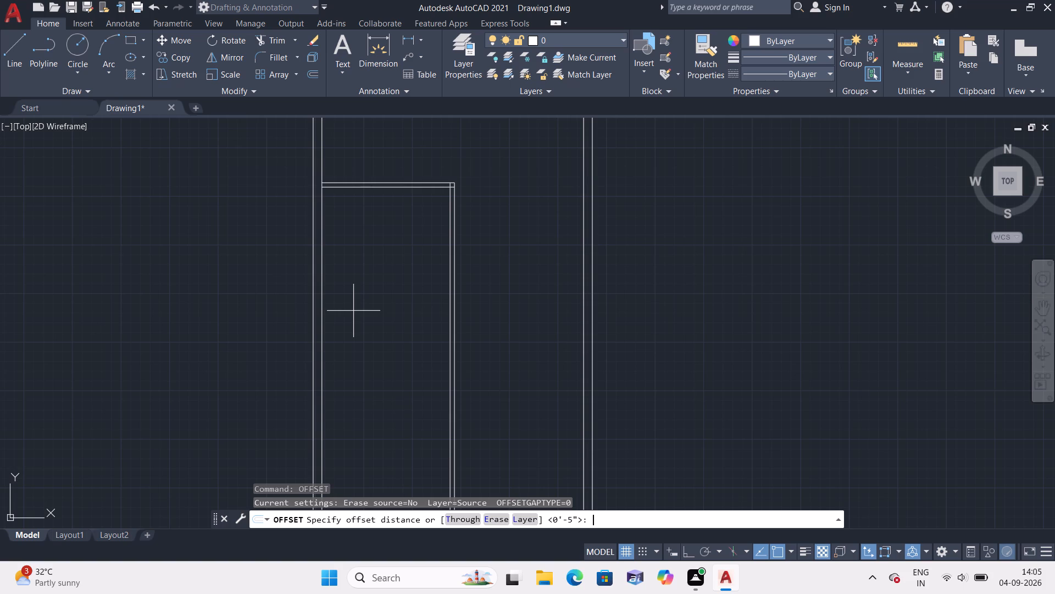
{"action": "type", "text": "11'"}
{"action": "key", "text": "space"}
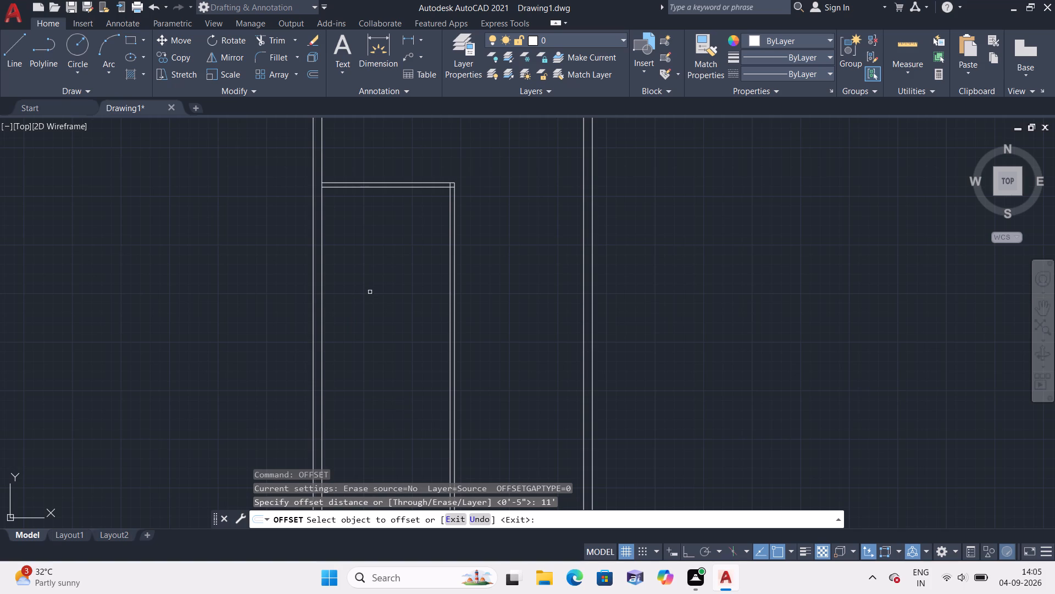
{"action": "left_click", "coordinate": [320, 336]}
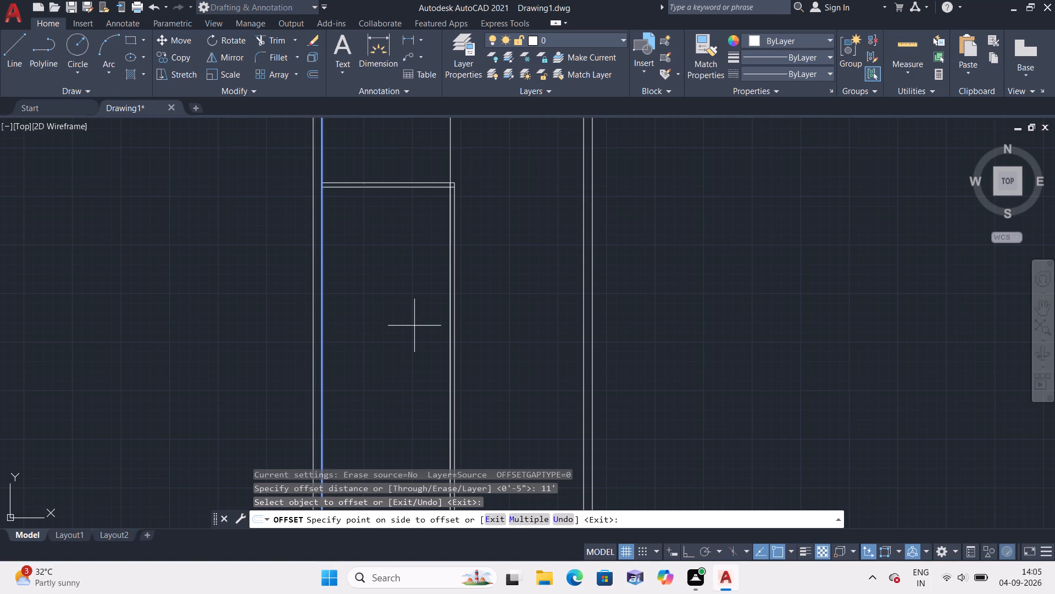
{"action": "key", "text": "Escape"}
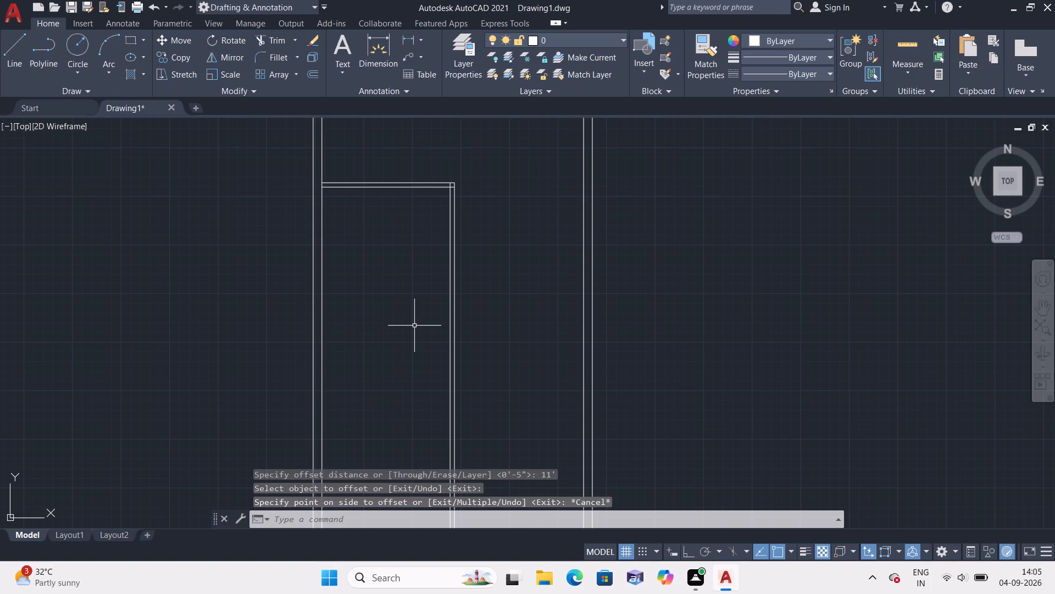
Offset the lower line of the second horizontal partition 11' downward, between the left wall and the vertical partition.
{"action": "key", "text": "space"}
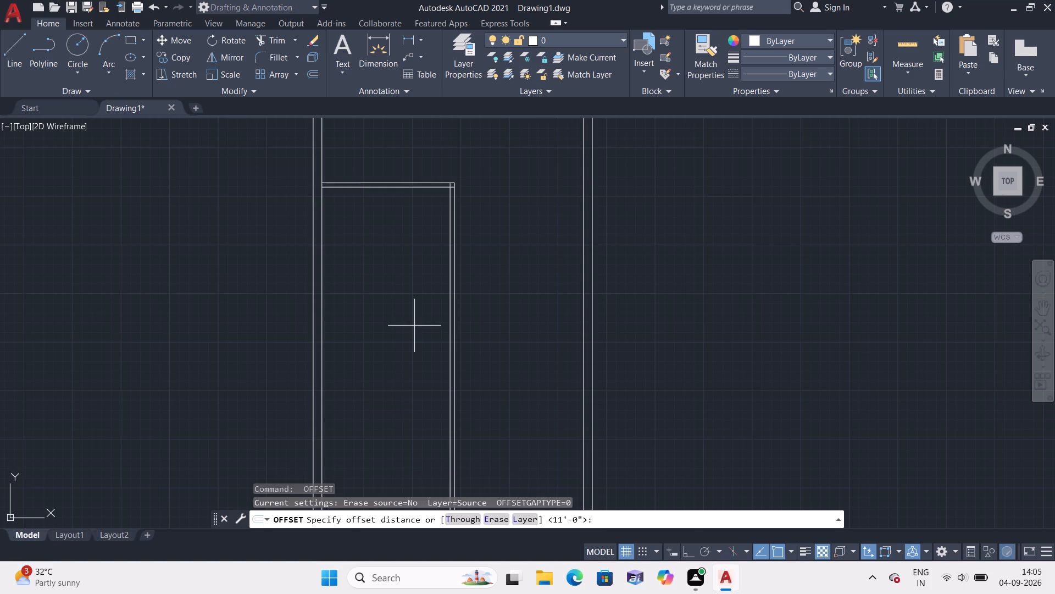
{"action": "type", "text": "11'"}
{"action": "key", "text": "space"}
{"action": "left_click", "coordinate": [407, 188]}
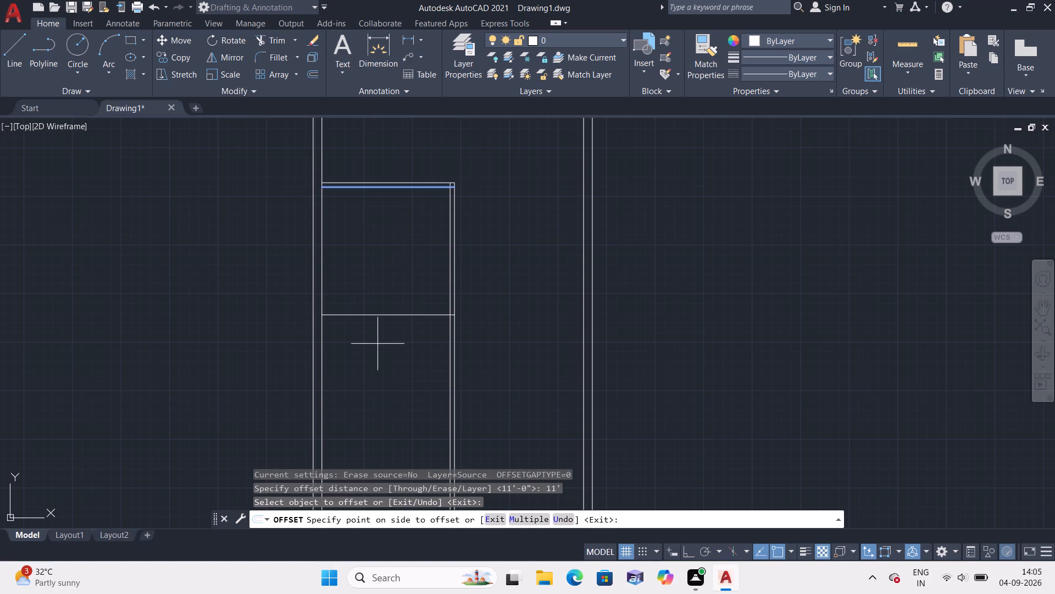
{"action": "left_click", "coordinate": [377, 345]}
{"action": "middle_click_drag", "start_coordinate": [373, 343], "coordinate": [362, 280]}
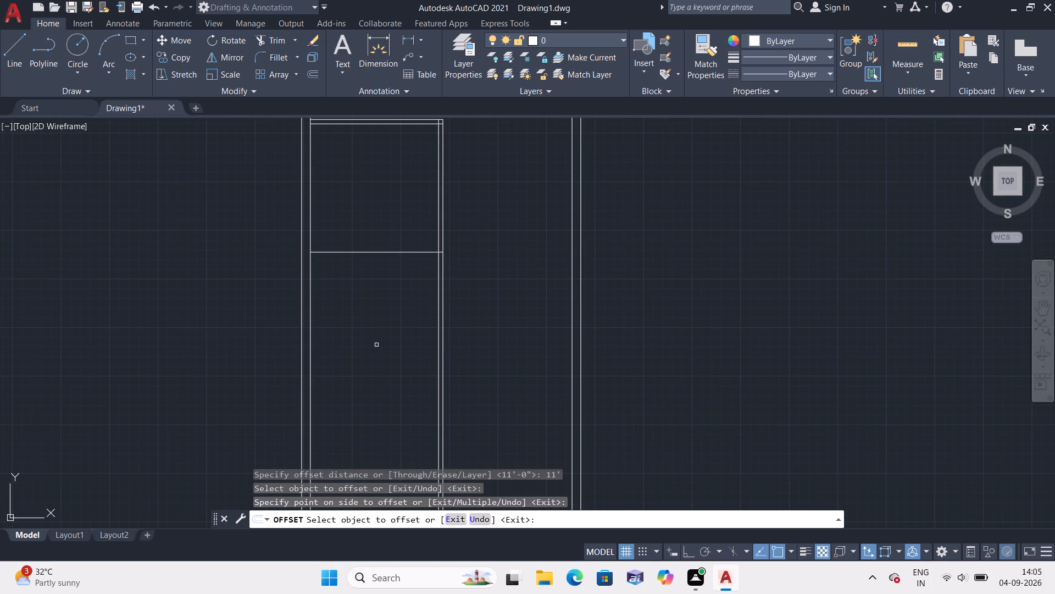
{"action": "key", "text": "space"}
Offset the lowest horizontal line 4.5" downward to form a third horizontal partition.
{"action": "key", "text": "space"}
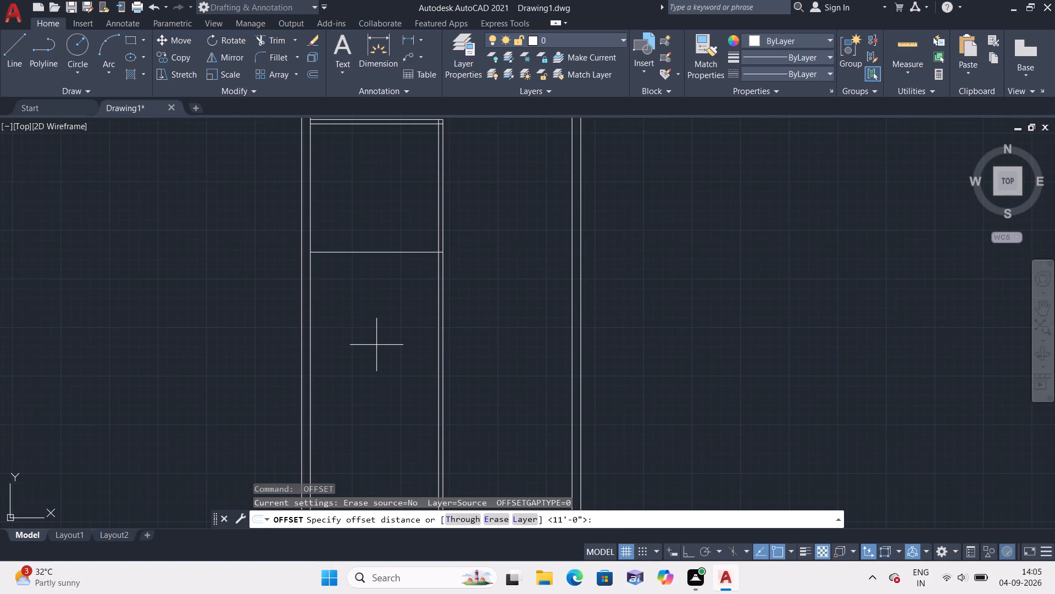
{"action": "type", "text": "4.5\""}
{"action": "key", "text": "space"}
{"action": "scroll", "coordinate": [364, 204], "scroll_direction": "down", "scroll_amount": 1}
{"action": "middle_click", "coordinate": [364, 204]}
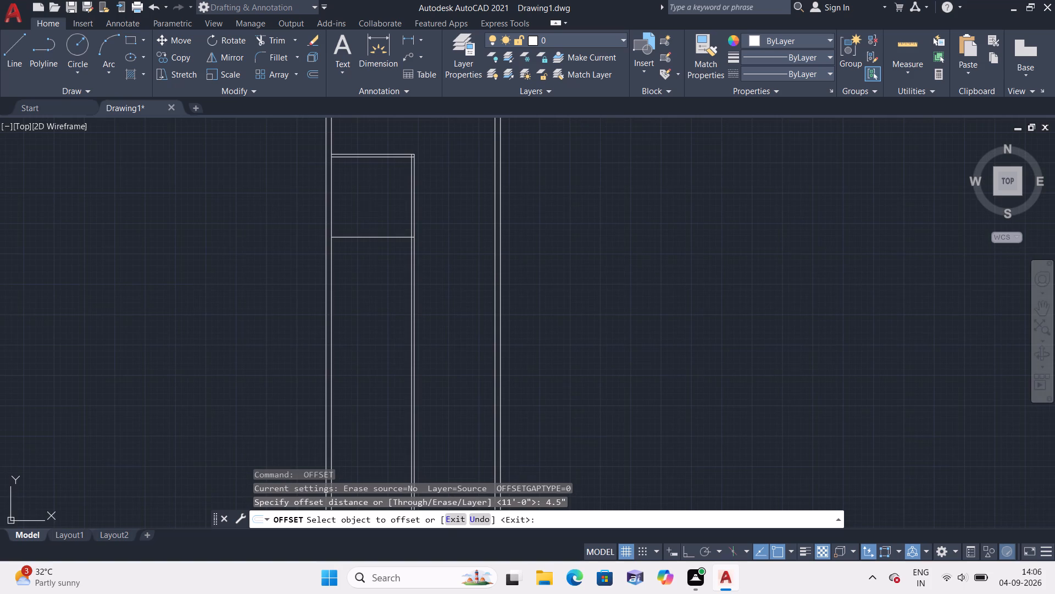
{"action": "left_click", "coordinate": [373, 237]}
{"action": "left_click", "coordinate": [370, 268]}
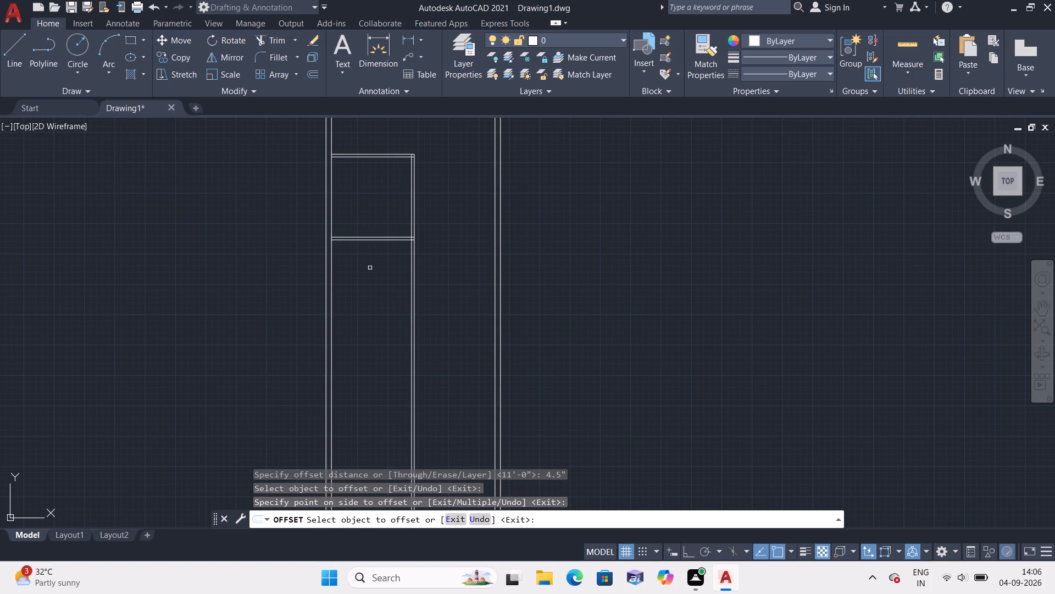
{"action": "scroll", "coordinate": [370, 268], "scroll_direction": "up", "scroll_amount": 1}
{"action": "middle_click_drag", "start_coordinate": [370, 268], "coordinate": [370, 255]}
{"action": "scroll", "coordinate": [370, 255], "scroll_direction": "up", "scroll_amount": 1}
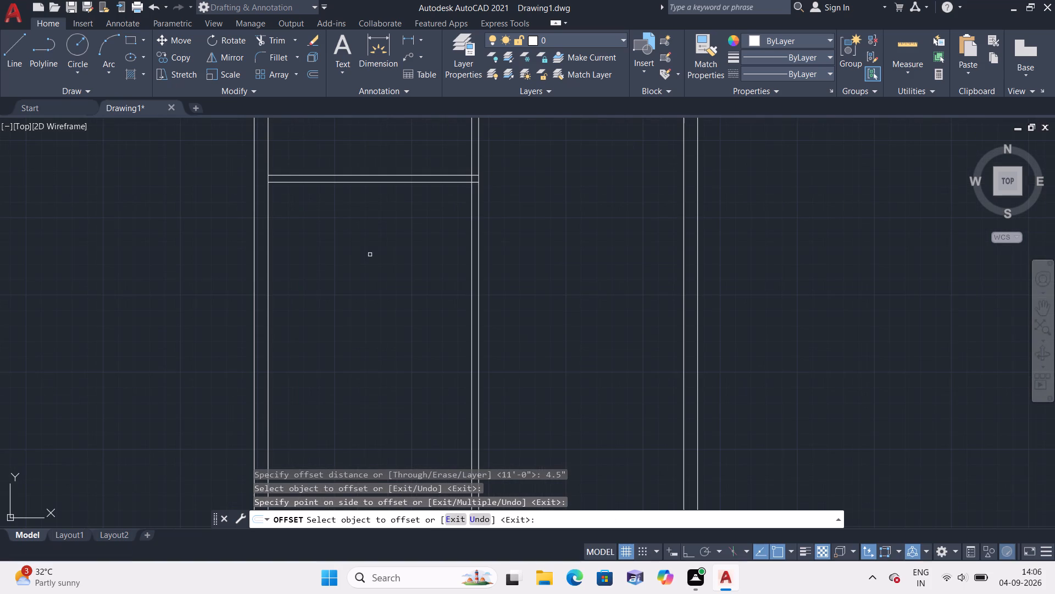
{"action": "key", "text": "space"}
Offset the lower line of the third horizontal partition 3'9" downward.
{"action": "key", "text": "space"}
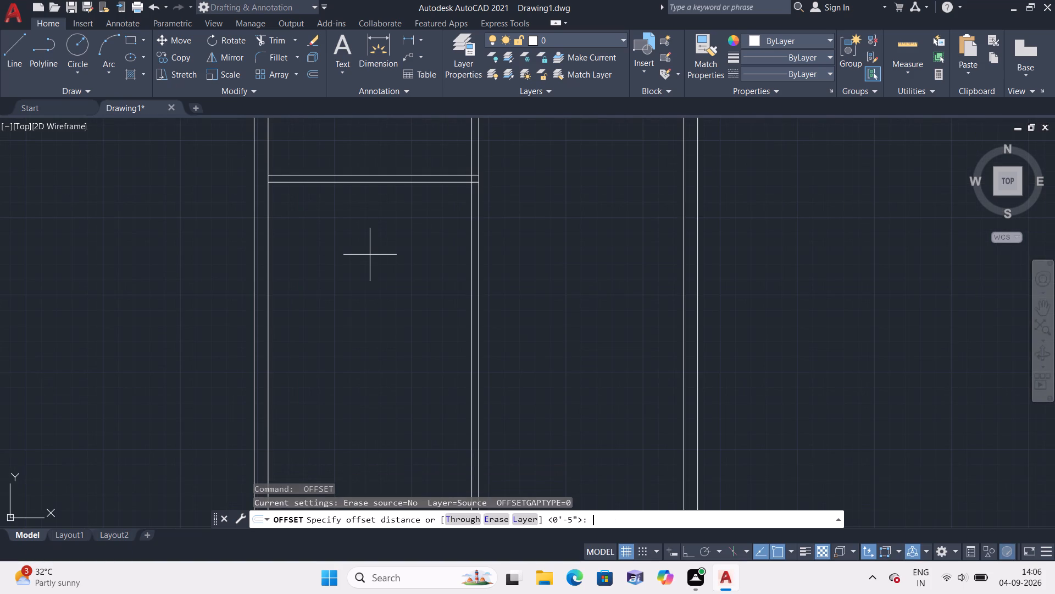
{"action": "type", "text": "3'9\""}
{"action": "key", "text": "space"}
{"action": "left_click", "coordinate": [383, 183]}
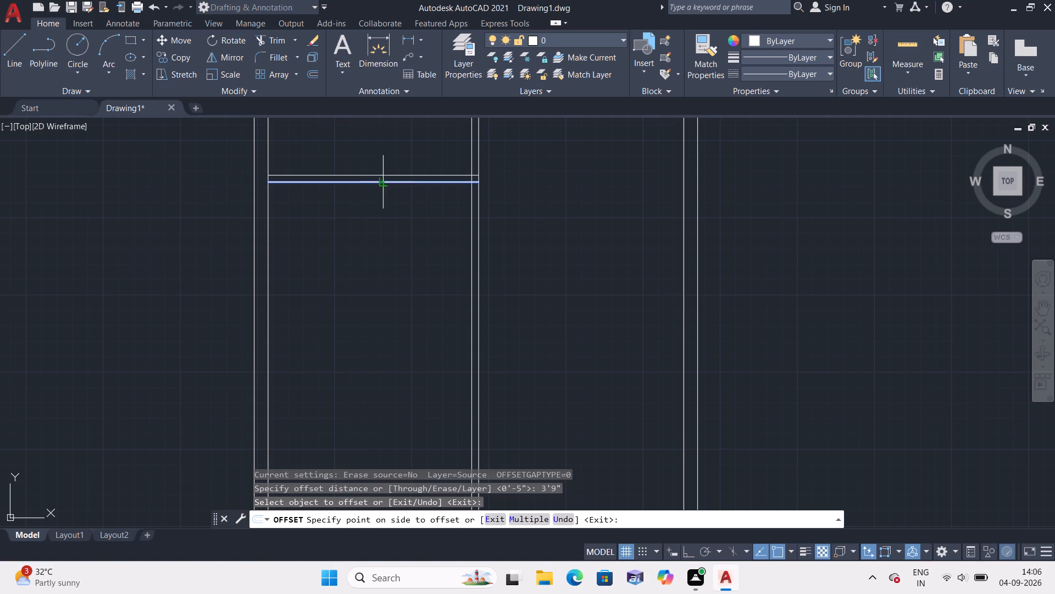
{"action": "left_click", "coordinate": [374, 301]}
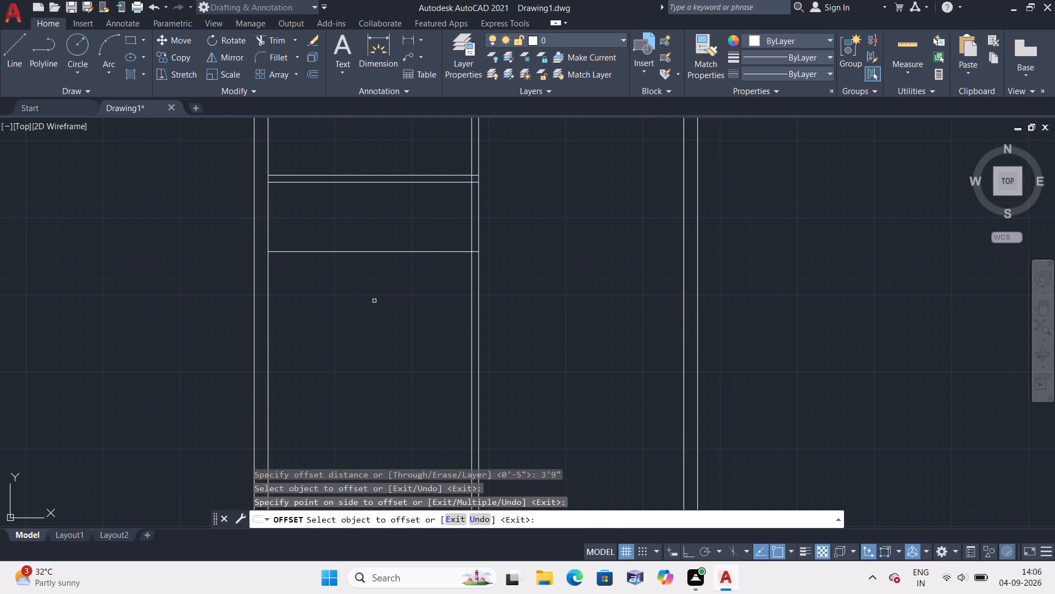
{"action": "key", "text": "space"}
Offset the new lowest horizontal line 9" downward to form the bottom outer wall.
{"action": "key", "text": "space"}
{"action": "key", "text": "9"}
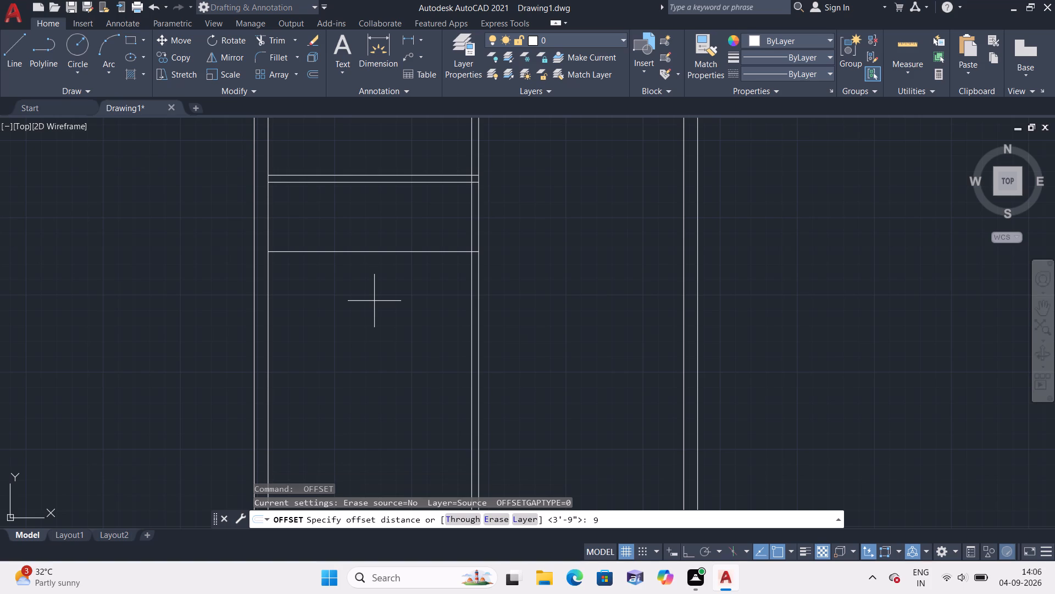
{"action": "type", "text": "\""}
{"action": "key", "text": "space"}
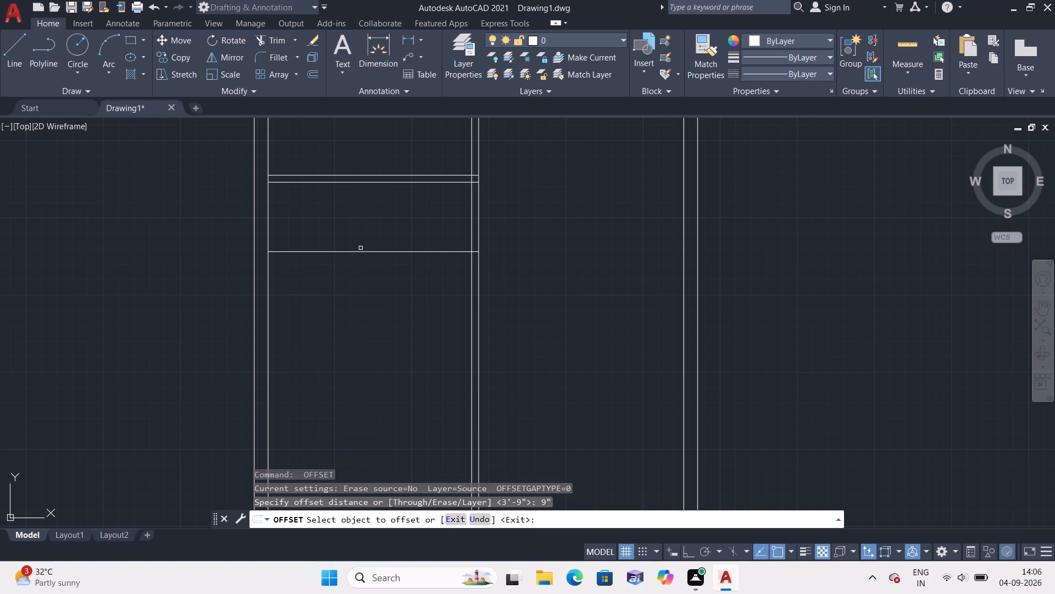
{"action": "left_click", "coordinate": [360, 251]}
{"action": "left_click", "coordinate": [354, 290]}
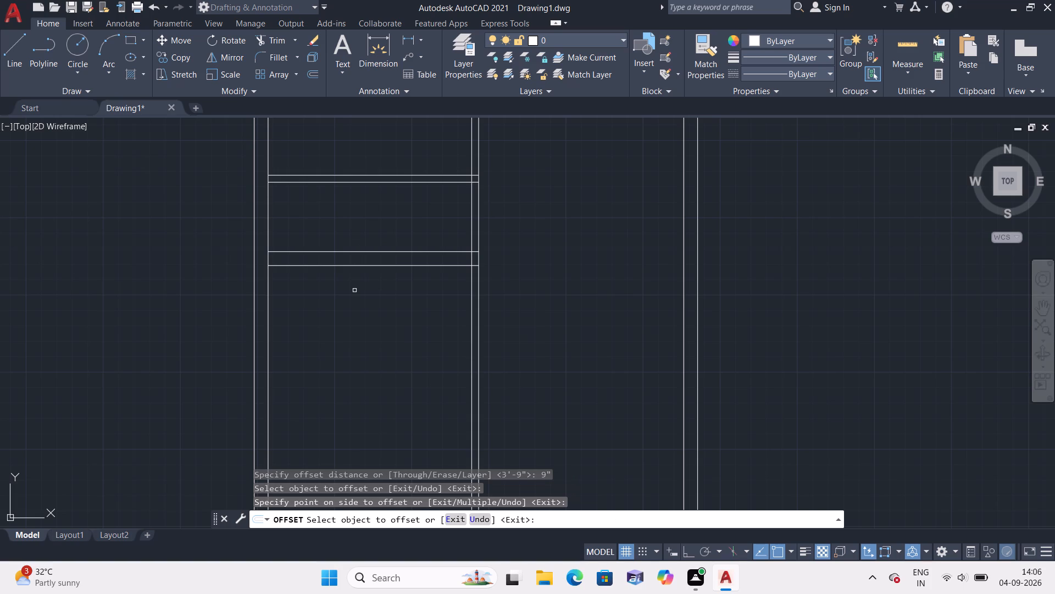
{"action": "key", "text": "Escape"}
Extend both bottom wall lines to the outer faces of the left and right outer walls.
{"action": "type", "text": "ex"}
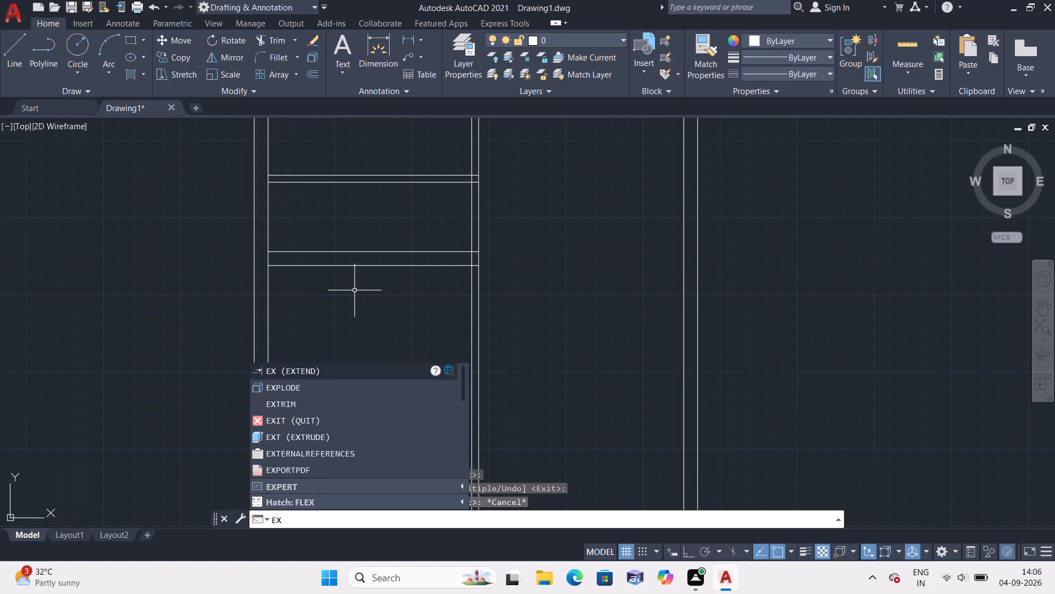
{"action": "type", "text": "te"}
{"action": "key", "text": "space"}
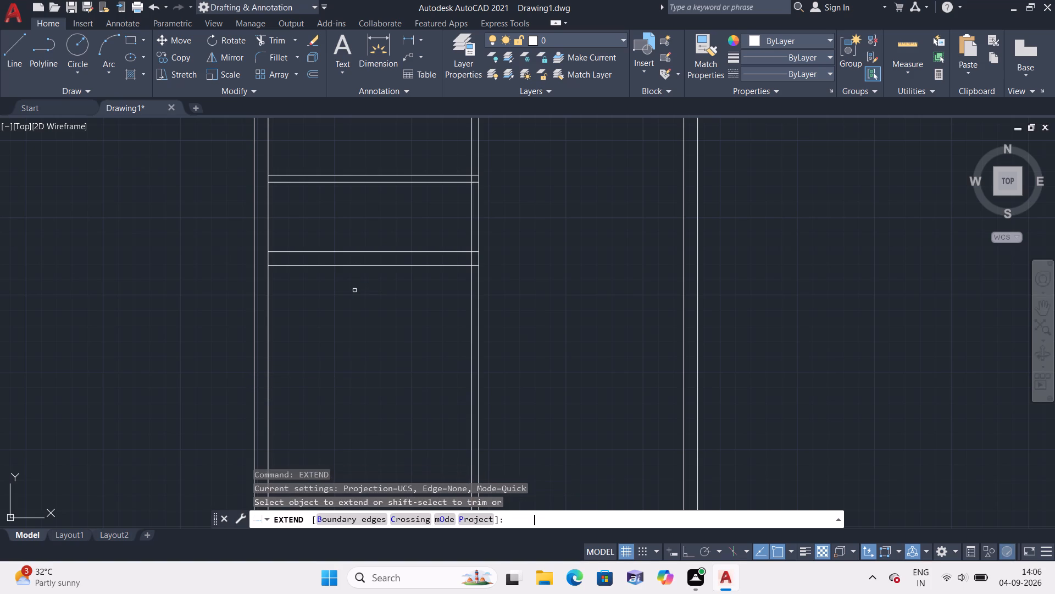
{"action": "left_click_drag", "start_coordinate": [342, 245], "coordinate": [343, 295]}
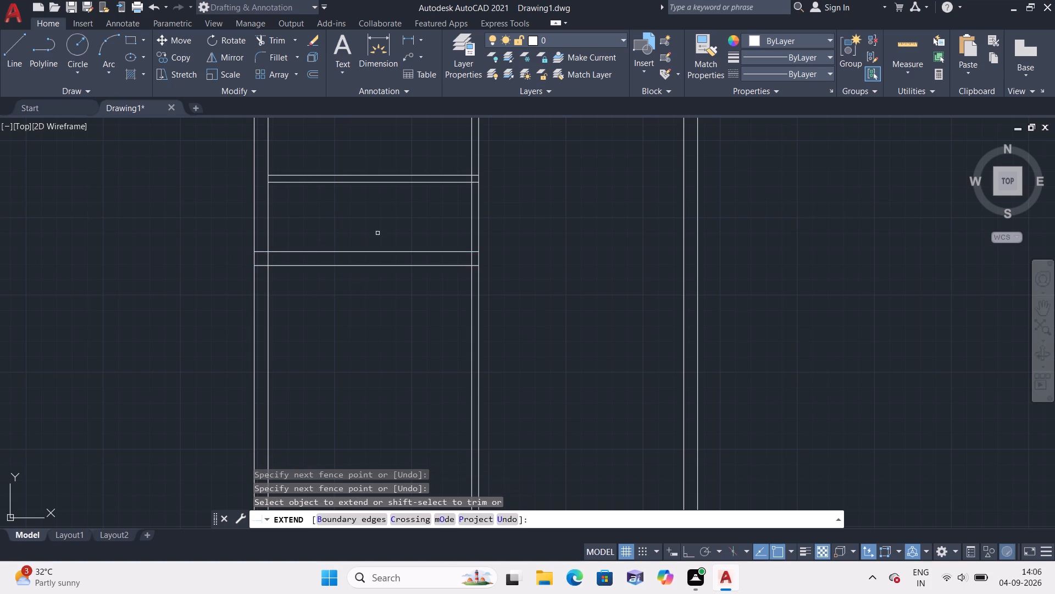
{"action": "left_click_drag", "start_coordinate": [401, 219], "coordinate": [426, 348]}
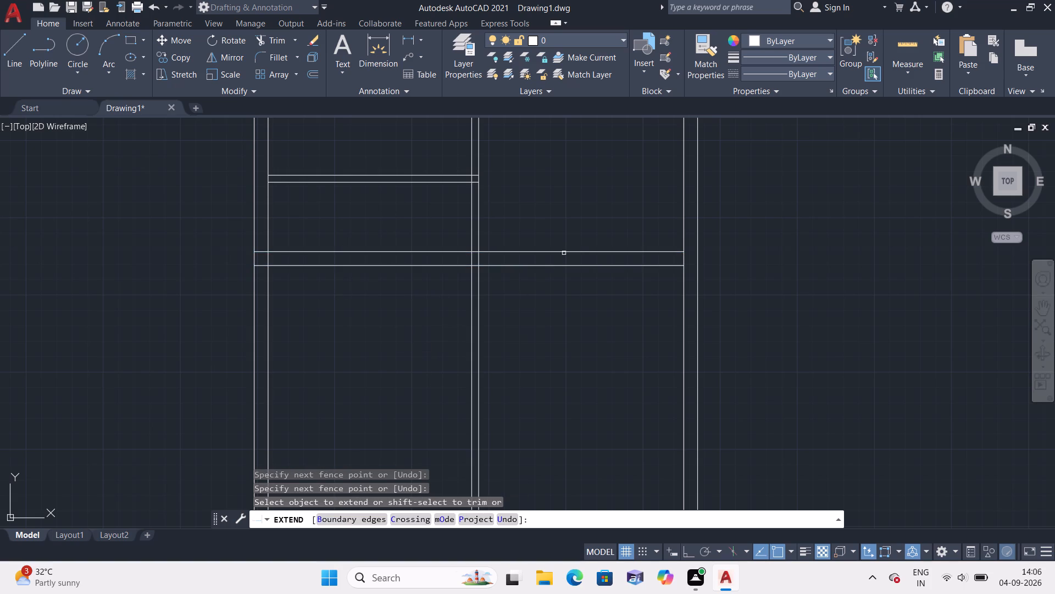
{"action": "left_click_drag", "start_coordinate": [575, 240], "coordinate": [599, 300]}
{"action": "scroll", "coordinate": [608, 316], "scroll_direction": "down", "scroll_amount": 2}
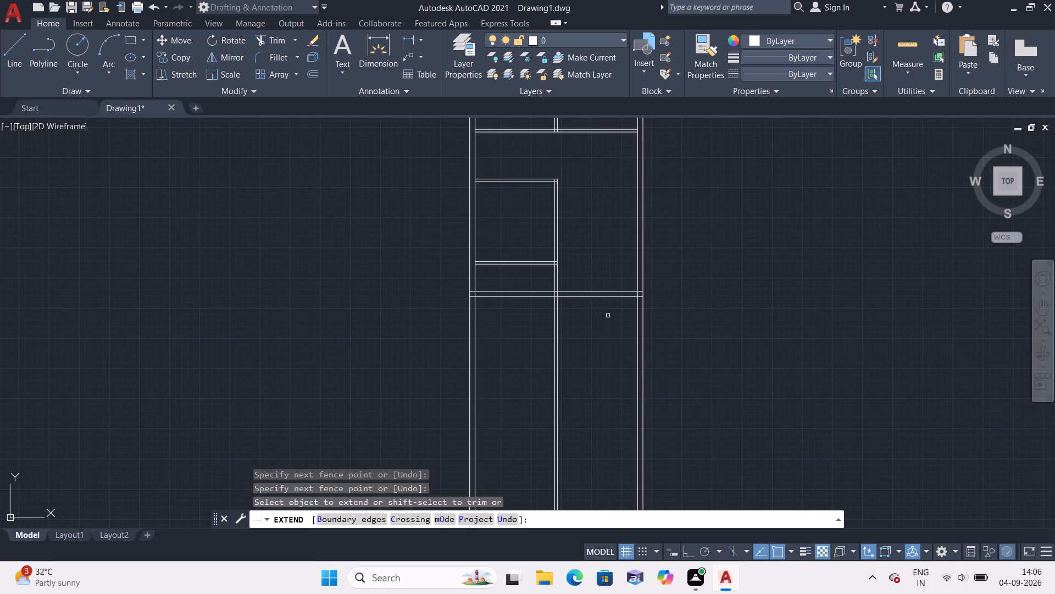
{"action": "key", "text": "Escape"}
Trim away all the vertical wall and partition lines below the bottom outer wall.
{"action": "type", "text": "tr"}
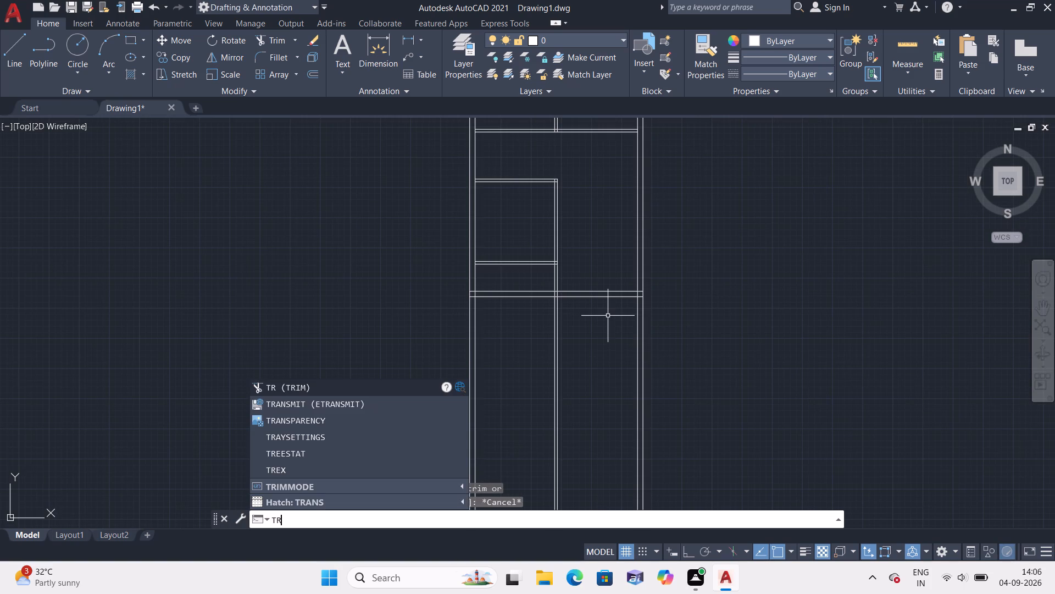
{"action": "type", "text": "im"}
{"action": "key", "text": "space"}
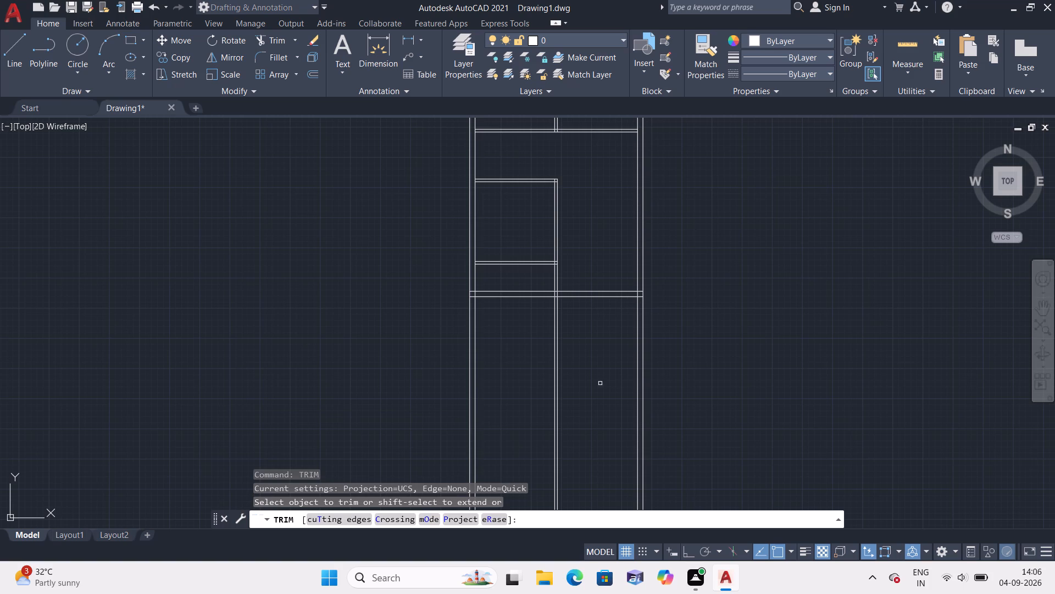
{"action": "left_click_drag", "start_coordinate": [362, 355], "coordinate": [685, 376]}
Trim the overlapping inner wall lines at the lower-left corner of the outer walls.
{"action": "middle_click_drag", "start_coordinate": [686, 364], "coordinate": [673, 403]}
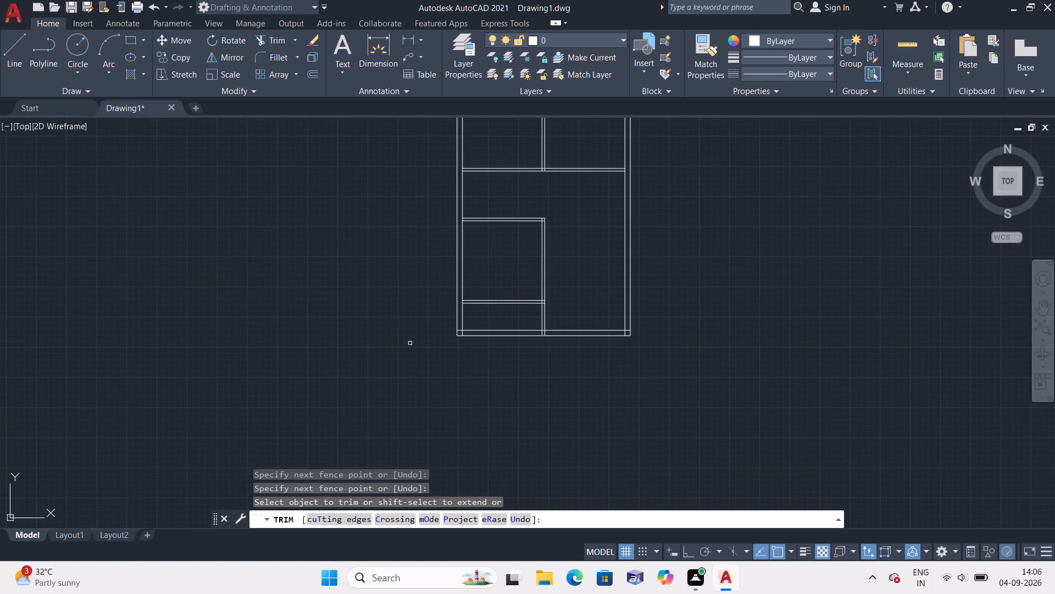
{"action": "scroll", "coordinate": [370, 325], "scroll_direction": "up", "scroll_amount": 3}
{"action": "middle_click_drag", "start_coordinate": [652, 376], "coordinate": [293, 358]}
{"action": "scroll", "coordinate": [524, 373], "scroll_direction": "down", "scroll_amount": 1}
{"action": "scroll", "coordinate": [354, 346], "scroll_direction": "up", "scroll_amount": 1}
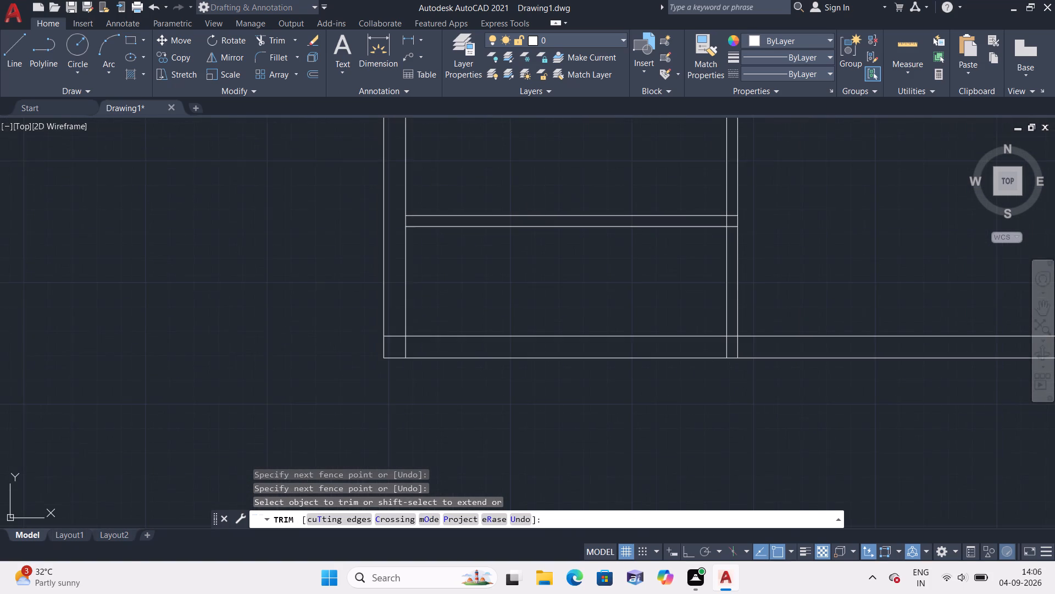
{"action": "scroll", "coordinate": [390, 354], "scroll_direction": "up", "scroll_amount": 1}
{"action": "left_click_drag", "start_coordinate": [397, 319], "coordinate": [399, 340]}
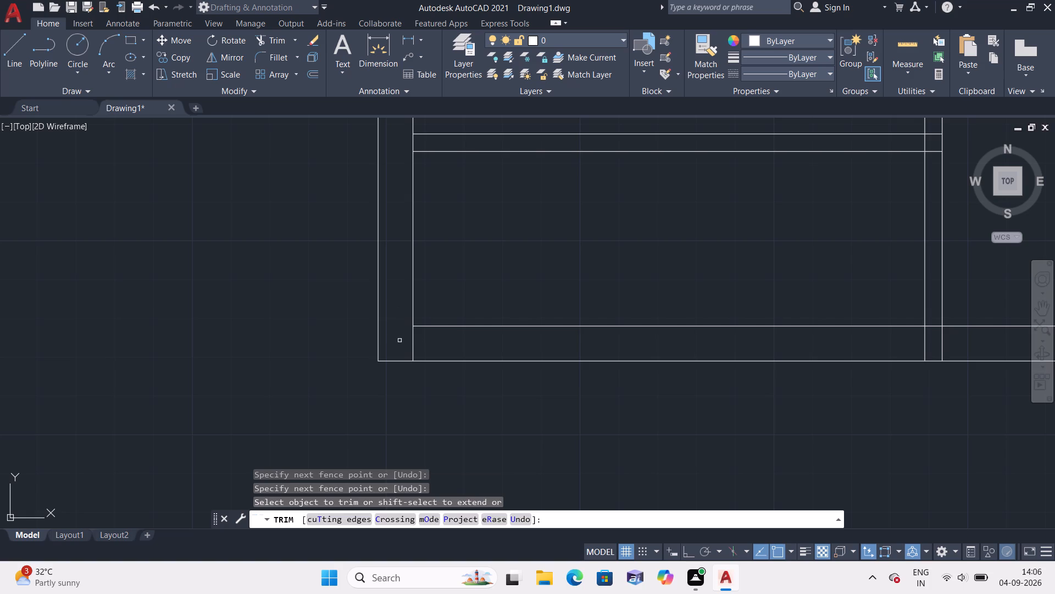
{"action": "left_click_drag", "start_coordinate": [399, 340], "coordinate": [423, 343]}
{"action": "left_click", "coordinate": [423, 343]}
{"action": "scroll", "coordinate": [423, 343], "scroll_direction": "down", "scroll_amount": 1}
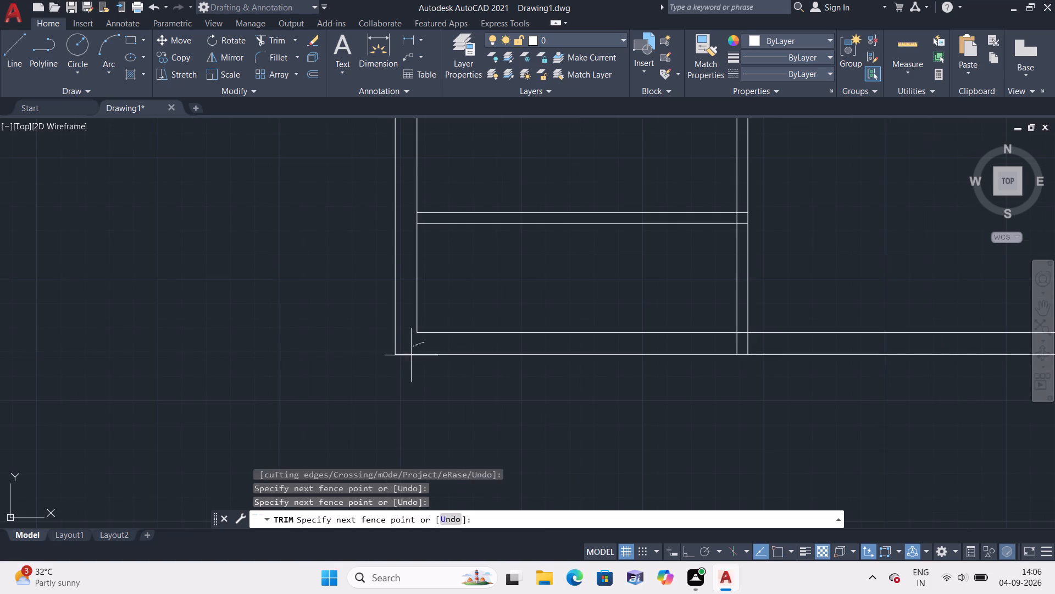
{"action": "scroll", "coordinate": [436, 391], "scroll_direction": "down", "scroll_amount": 1}
{"action": "middle_click_drag", "start_coordinate": [436, 391], "coordinate": [210, 366]}
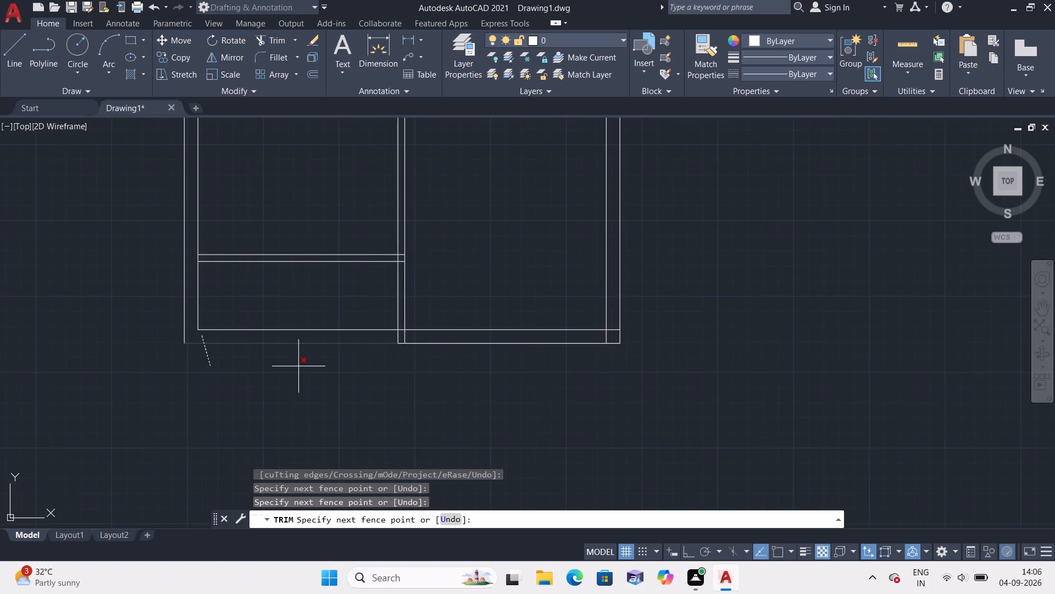
{"action": "scroll", "coordinate": [436, 359], "scroll_direction": "up", "scroll_amount": 2}
{"action": "key", "text": "Escape"}
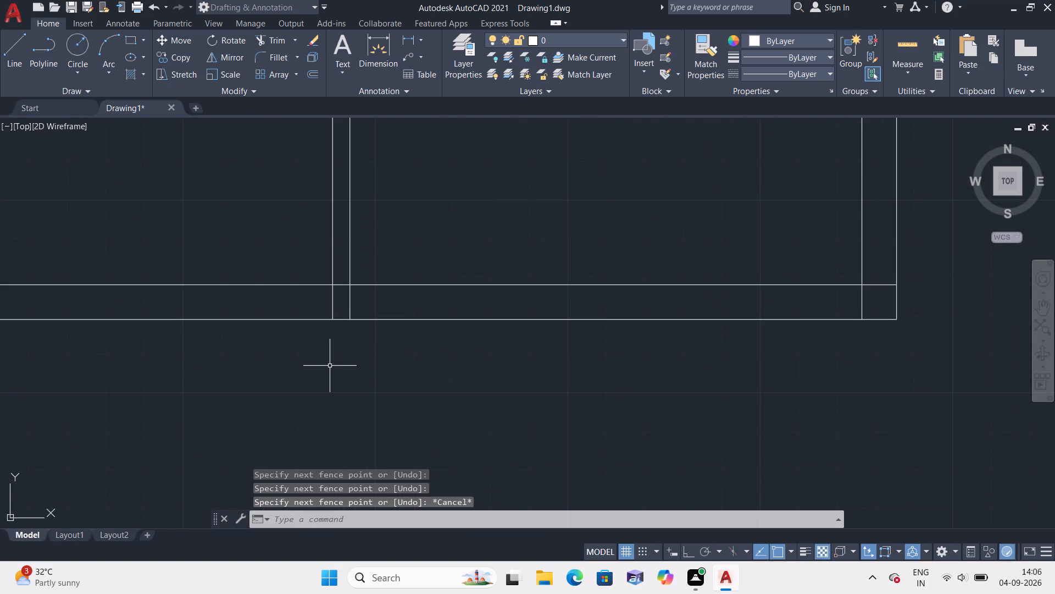
Trim the two ends of the vertical partition that run inside the bottom outer wall.
{"action": "key", "text": "space"}
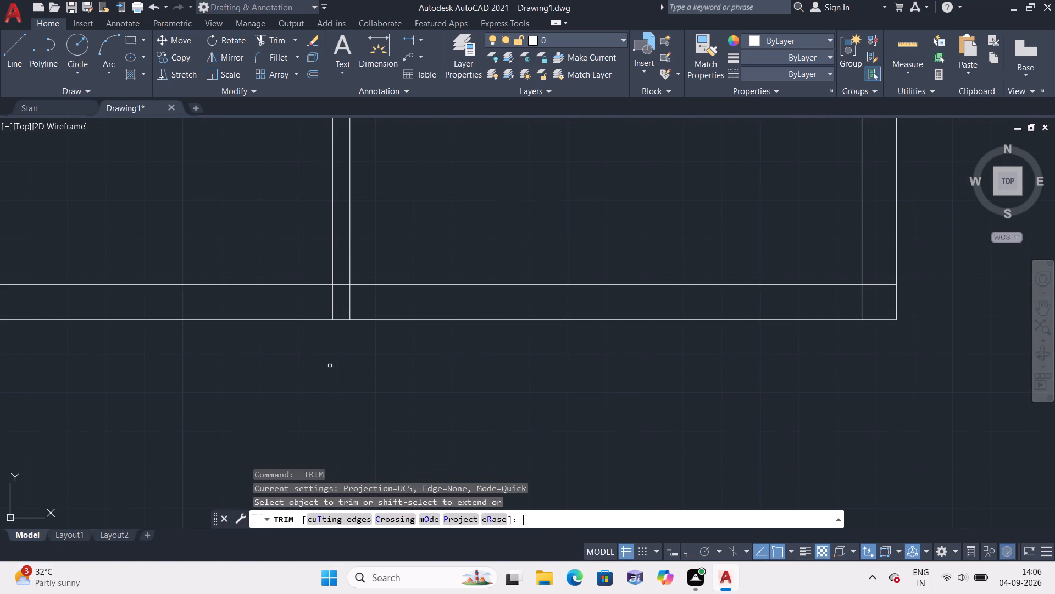
{"action": "scroll", "coordinate": [335, 309], "scroll_direction": "up", "scroll_amount": 2}
{"action": "left_click_drag", "start_coordinate": [312, 287], "coordinate": [398, 283]}
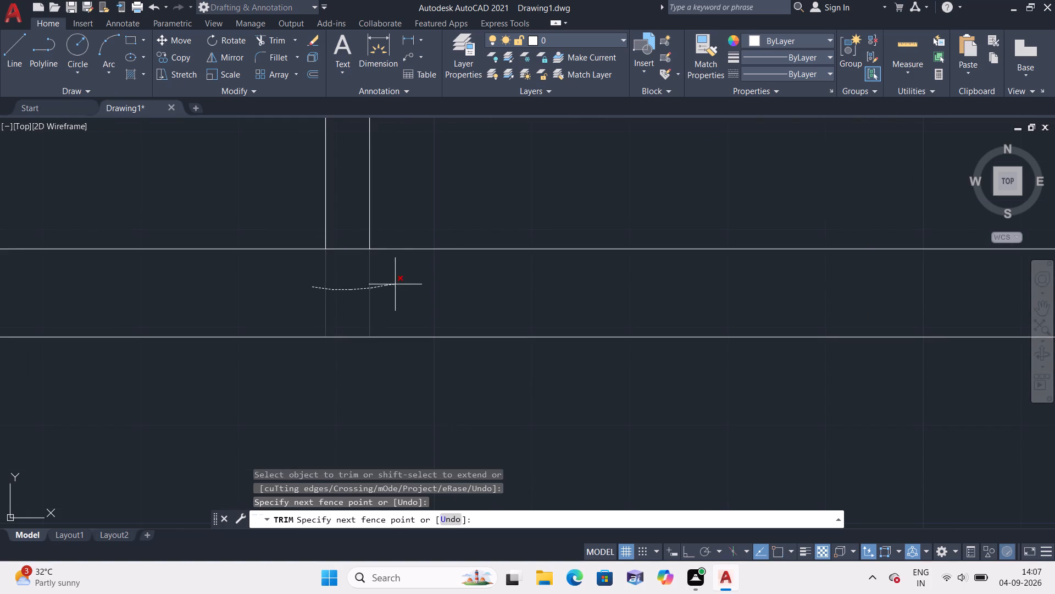
{"action": "left_click_drag", "start_coordinate": [398, 283], "coordinate": [401, 283]}
Trim the overlapping inner wall lines at the lower-right corner of the outer walls.
{"action": "scroll", "coordinate": [401, 283], "scroll_direction": "down", "scroll_amount": 3}
{"action": "scroll", "coordinate": [507, 356], "scroll_direction": "down", "scroll_amount": 1}
{"action": "middle_click_drag", "start_coordinate": [507, 356], "coordinate": [358, 379]}
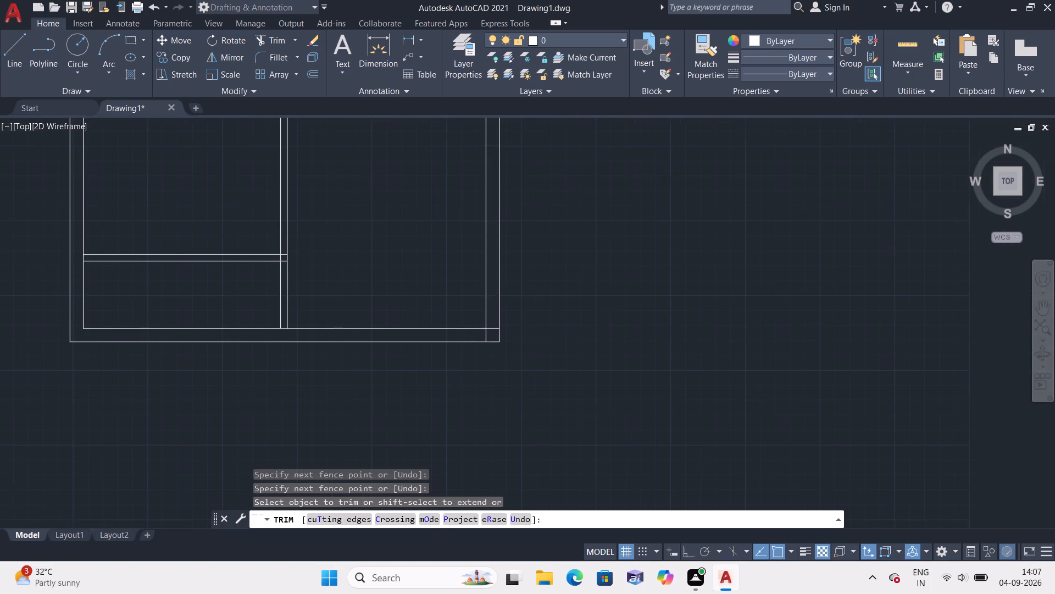
{"action": "scroll", "coordinate": [486, 346], "scroll_direction": "up", "scroll_amount": 4}
{"action": "left_click_drag", "start_coordinate": [411, 284], "coordinate": [506, 254]}
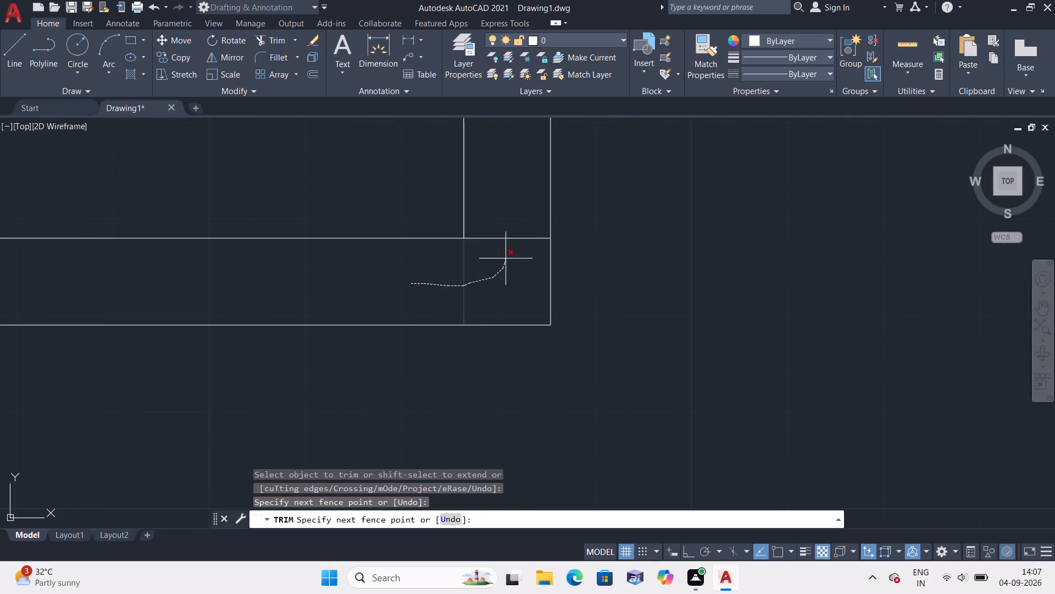
{"action": "left_click_drag", "start_coordinate": [506, 254], "coordinate": [506, 246]}
{"action": "left_click_drag", "start_coordinate": [512, 230], "coordinate": [499, 280]}
{"action": "left_click", "coordinate": [498, 281]}
{"action": "scroll", "coordinate": [498, 281], "scroll_direction": "down", "scroll_amount": 2}
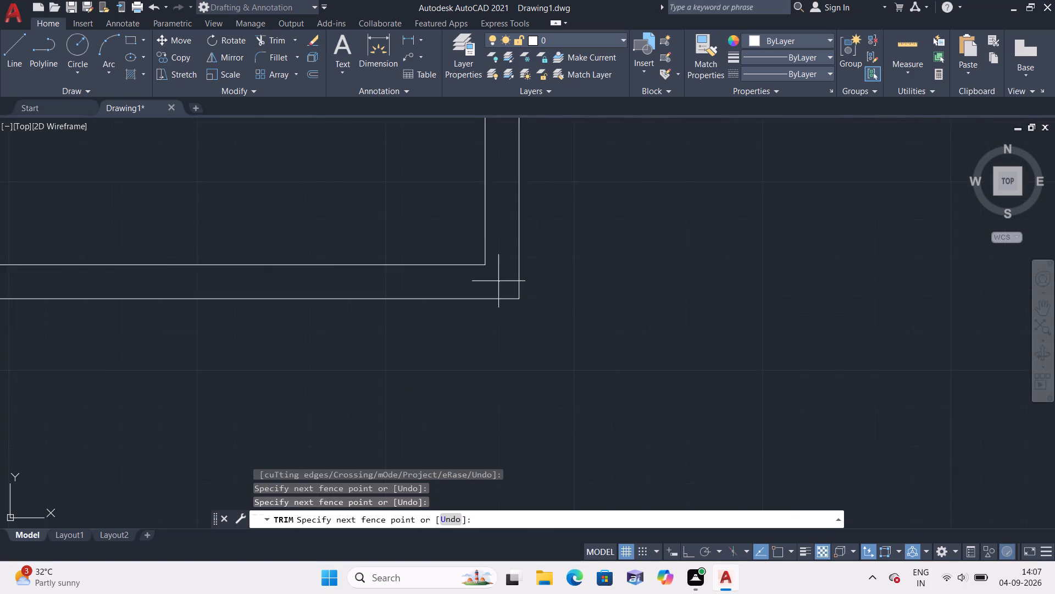
{"action": "scroll", "coordinate": [498, 281], "scroll_direction": "down", "scroll_amount": 2}
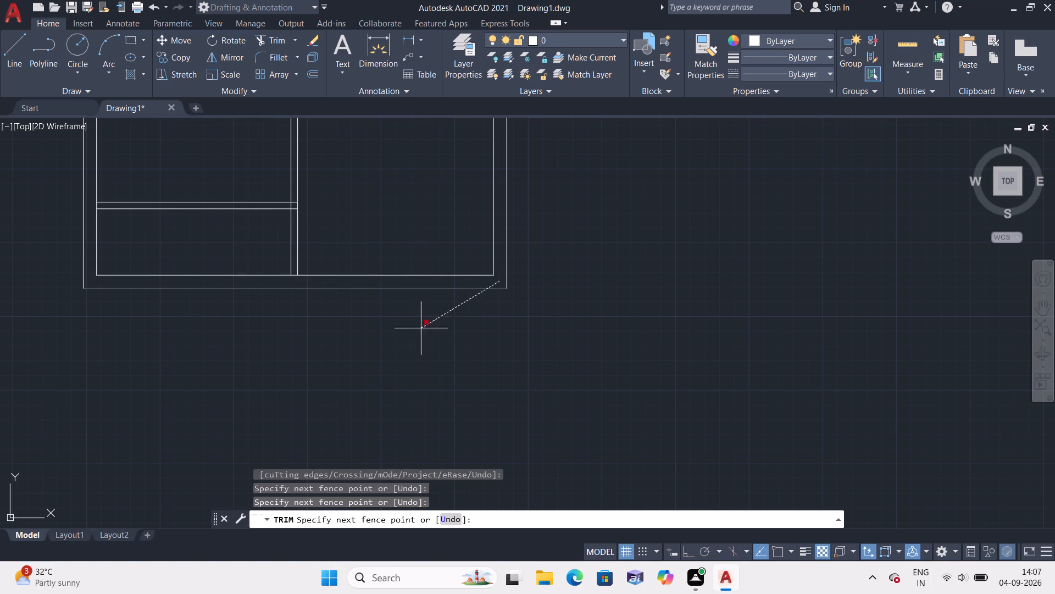
{"action": "left_click", "coordinate": [451, 281]}
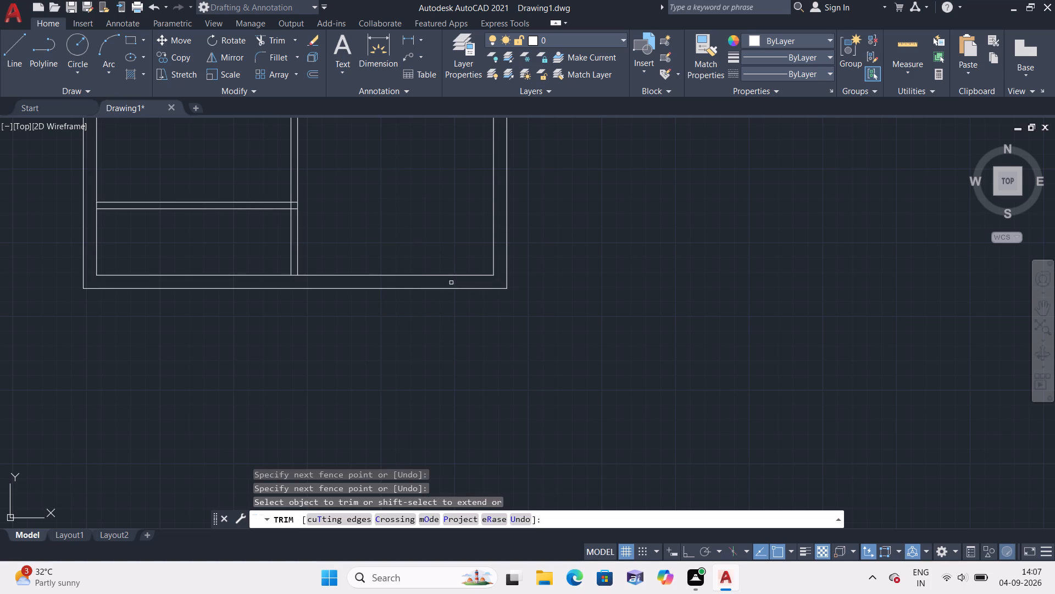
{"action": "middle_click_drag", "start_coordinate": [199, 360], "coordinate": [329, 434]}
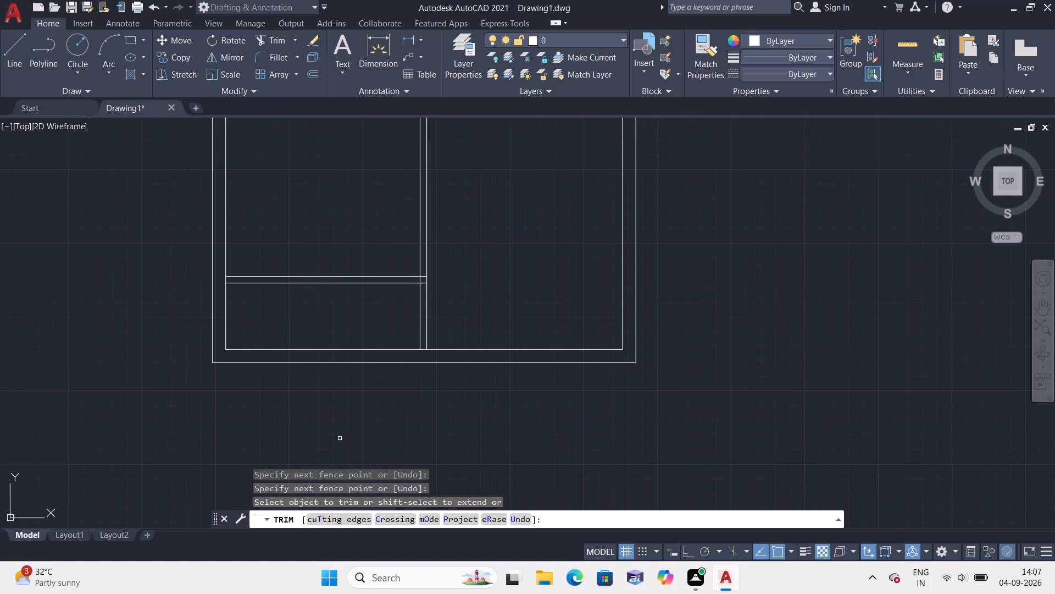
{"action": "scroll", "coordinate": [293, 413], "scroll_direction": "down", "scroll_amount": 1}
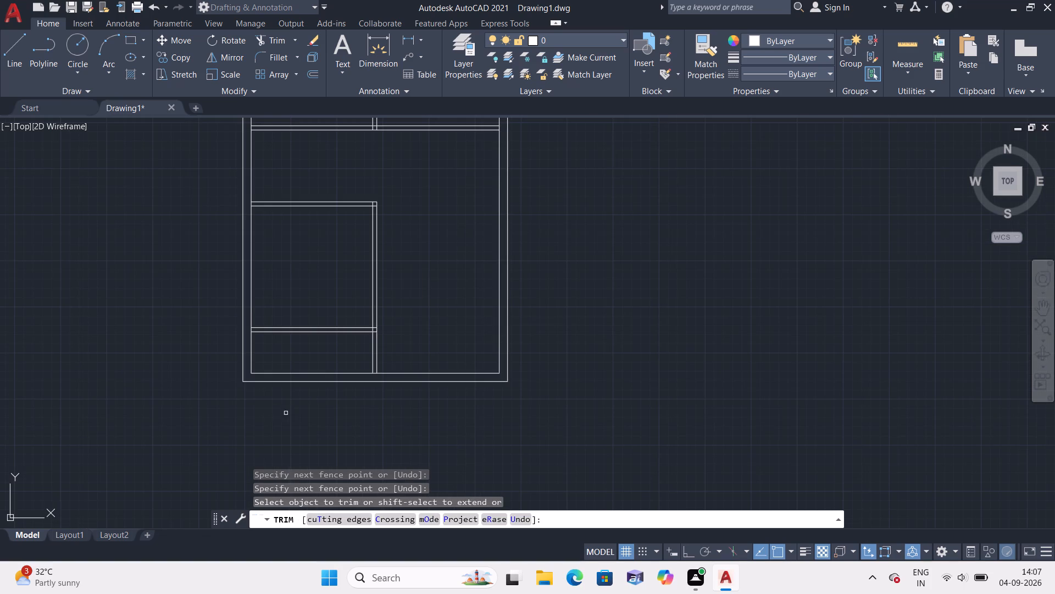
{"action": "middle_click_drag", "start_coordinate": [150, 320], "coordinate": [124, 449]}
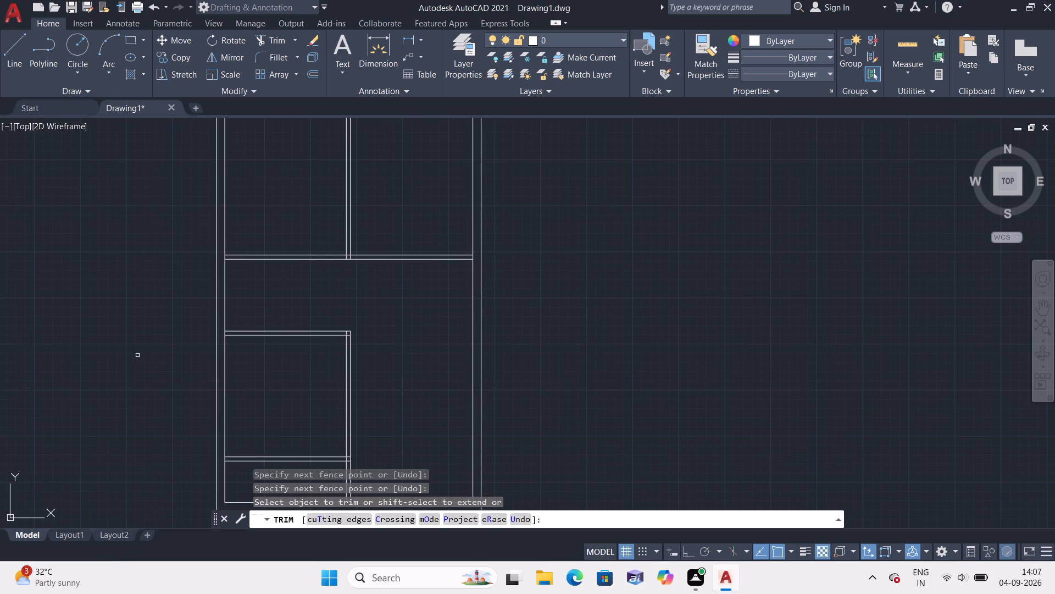
Trim the two ends of the upper vertical partition that run inside the full-width horizontal partition.
{"action": "middle_click_drag", "start_coordinate": [131, 381], "coordinate": [83, 452]}
{"action": "scroll", "coordinate": [301, 345], "scroll_direction": "up", "scroll_amount": 3}
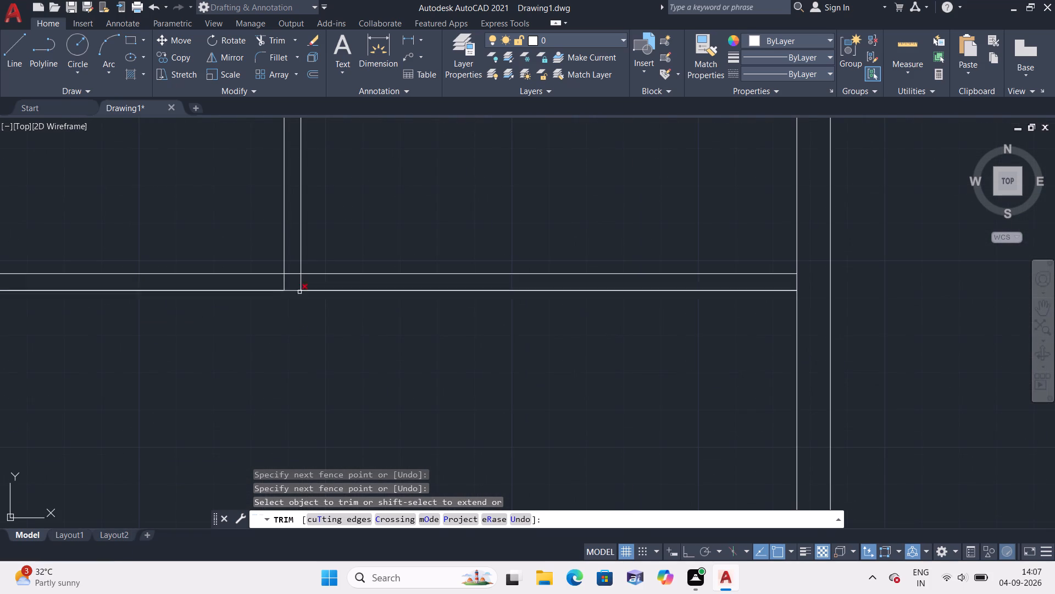
{"action": "scroll", "coordinate": [284, 285], "scroll_direction": "up", "scroll_amount": 2}
{"action": "left_click_drag", "start_coordinate": [261, 283], "coordinate": [327, 276]}
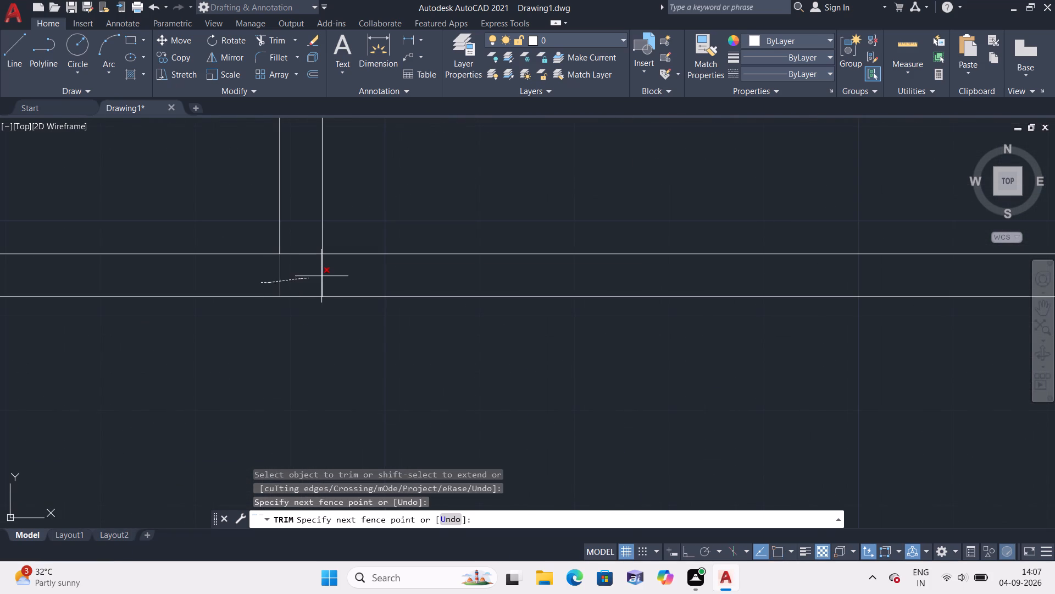
{"action": "left_click_drag", "start_coordinate": [327, 276], "coordinate": [355, 271]}
{"action": "scroll", "coordinate": [355, 271], "scroll_direction": "down", "scroll_amount": 3}
{"action": "scroll", "coordinate": [342, 316], "scroll_direction": "down", "scroll_amount": 2}
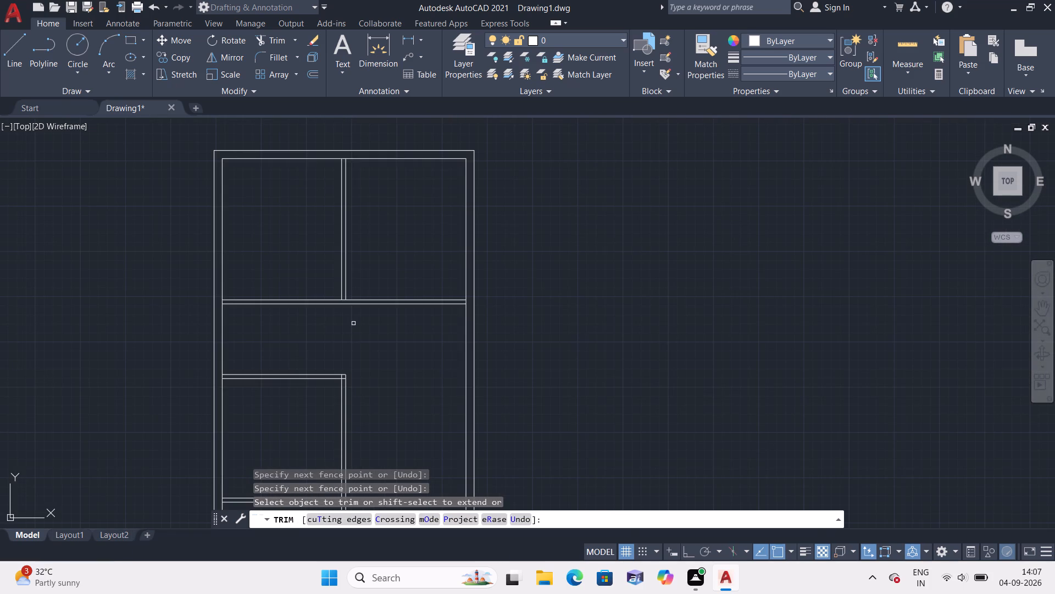
Trim the horizontal partition's upper line between the two faces of the upper vertical partition to open the T-junction.
{"action": "middle_click_drag", "start_coordinate": [353, 323], "coordinate": [385, 371]}
{"action": "scroll", "coordinate": [378, 315], "scroll_direction": "up", "scroll_amount": 5}
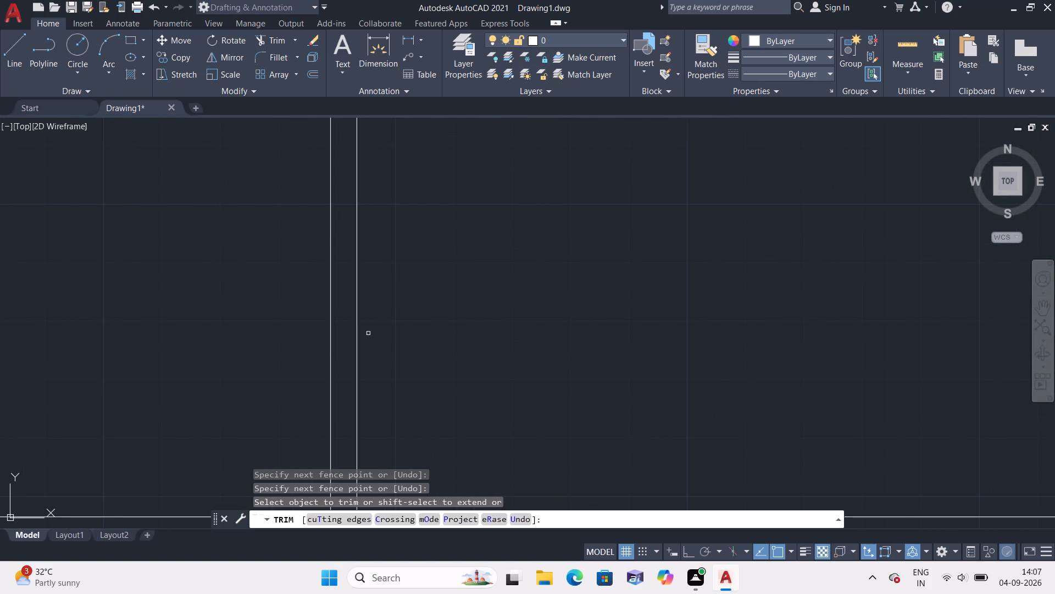
{"action": "scroll", "coordinate": [369, 326], "scroll_direction": "down", "scroll_amount": 1}
{"action": "middle_click_drag", "start_coordinate": [369, 326], "coordinate": [412, 227]}
{"action": "scroll", "coordinate": [390, 344], "scroll_direction": "up", "scroll_amount": 2}
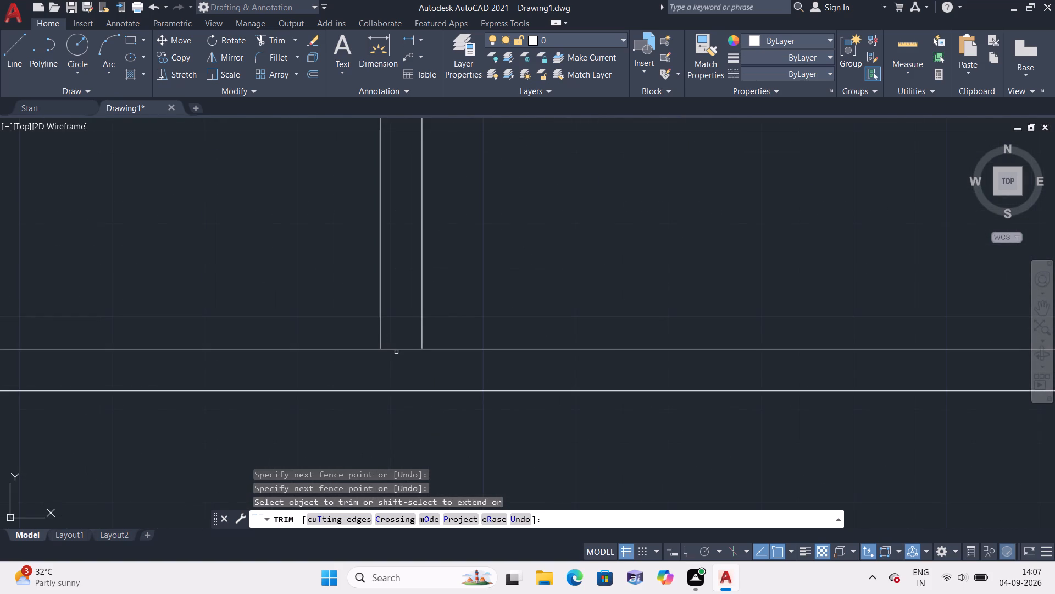
{"action": "left_click", "coordinate": [397, 346]}
{"action": "left_click", "coordinate": [398, 359]}
{"action": "scroll", "coordinate": [398, 359], "scroll_direction": "down", "scroll_amount": 2}
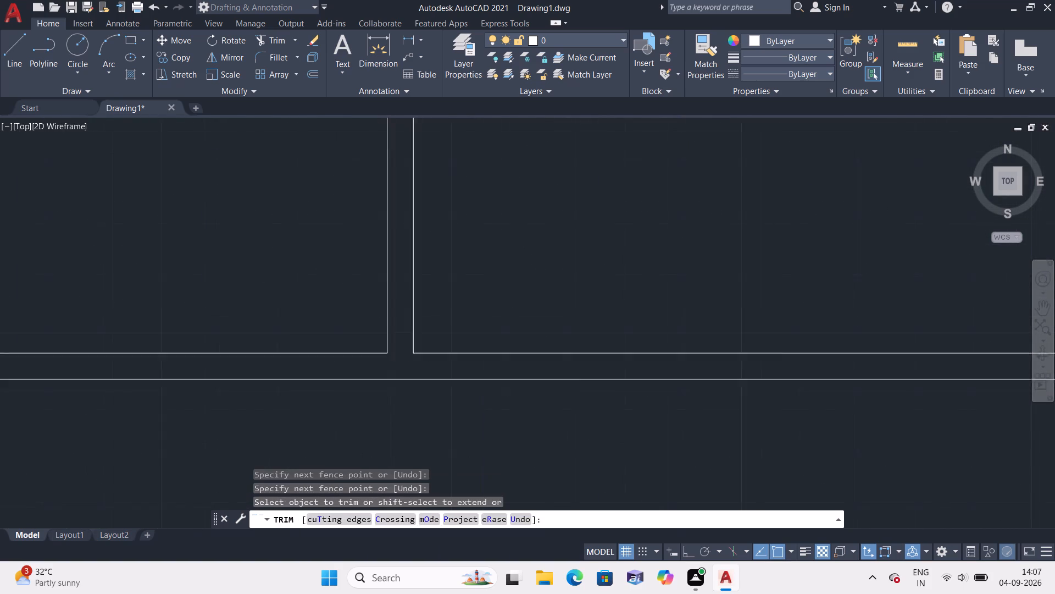
{"action": "scroll", "coordinate": [398, 359], "scroll_direction": "down", "scroll_amount": 2}
{"action": "middle_click_drag", "start_coordinate": [385, 386], "coordinate": [373, 331]}
{"action": "scroll", "coordinate": [373, 331], "scroll_direction": "down", "scroll_amount": 1}
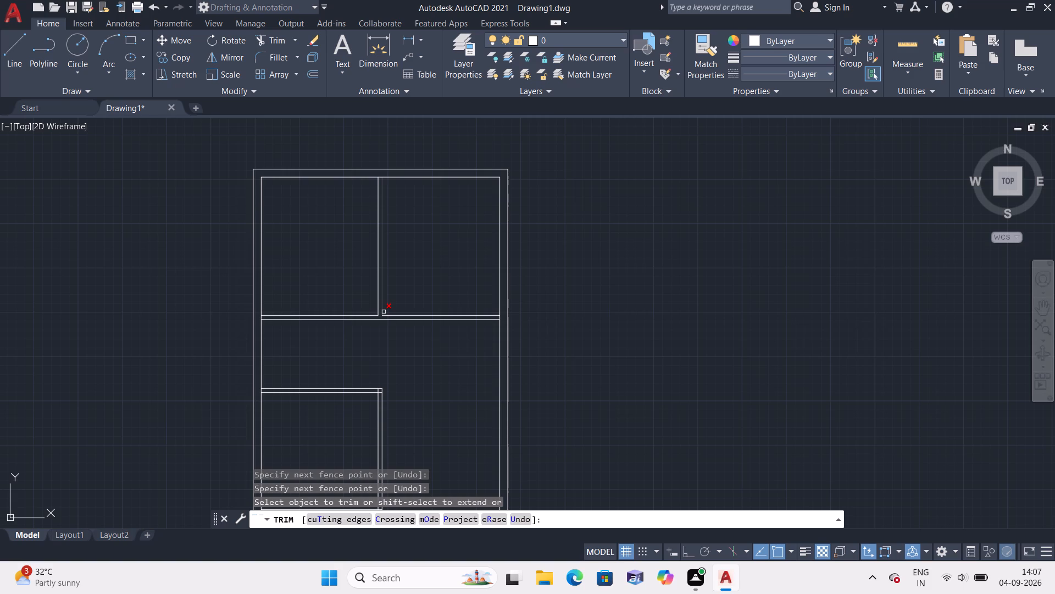
{"action": "key", "text": "Escape"}
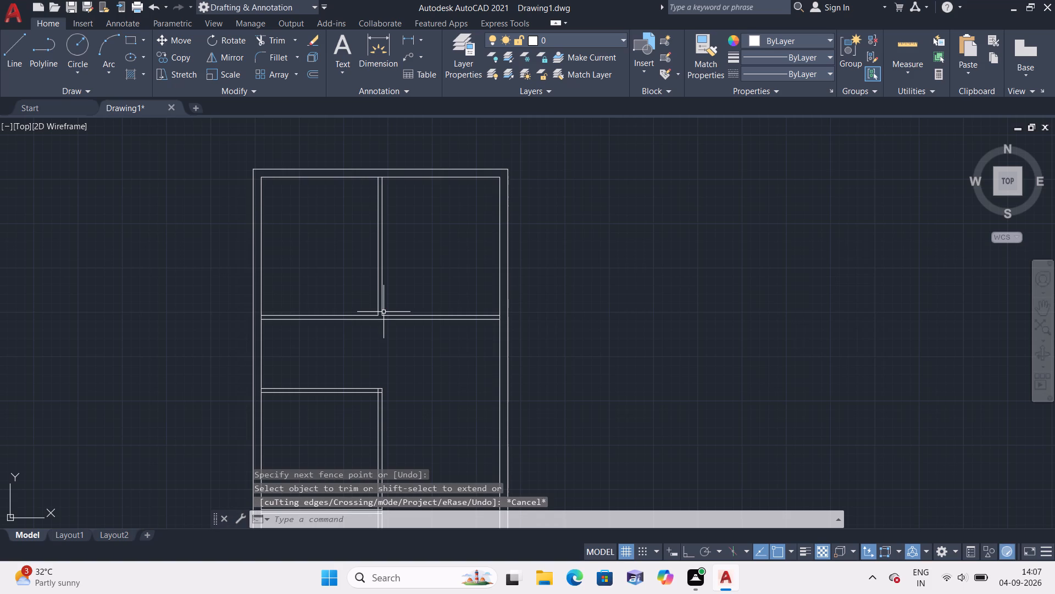
Offset the inner face of the left outer wall 6'6" into the small room at the bottom of the plan.
{"action": "scroll", "coordinate": [384, 312], "scroll_direction": "down", "scroll_amount": 2}
{"action": "middle_click_drag", "start_coordinate": [395, 362], "coordinate": [393, 287]}
{"action": "scroll", "coordinate": [349, 323], "scroll_direction": "up", "scroll_amount": 3}
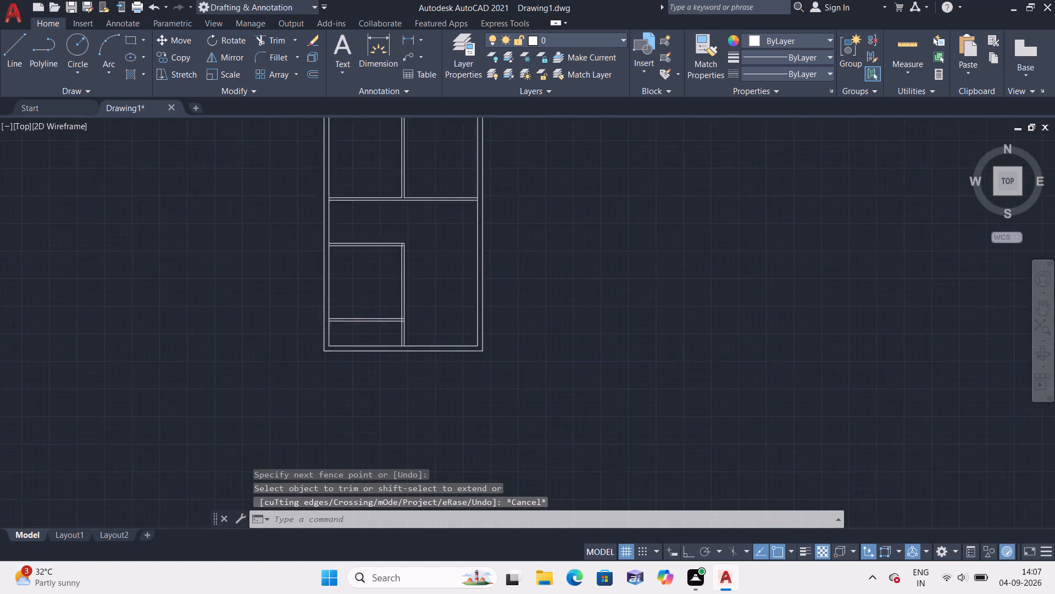
{"action": "scroll", "coordinate": [349, 322], "scroll_direction": "down", "scroll_amount": 1}
{"action": "type", "text": "offset"}
{"action": "key", "text": "space"}
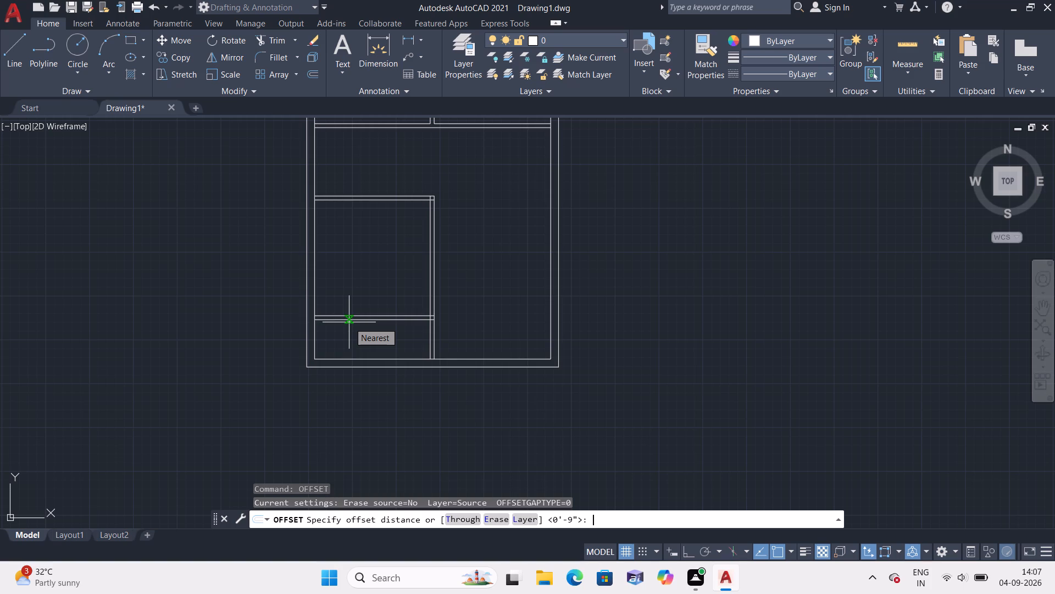
{"action": "type", "text": "6'6\""}
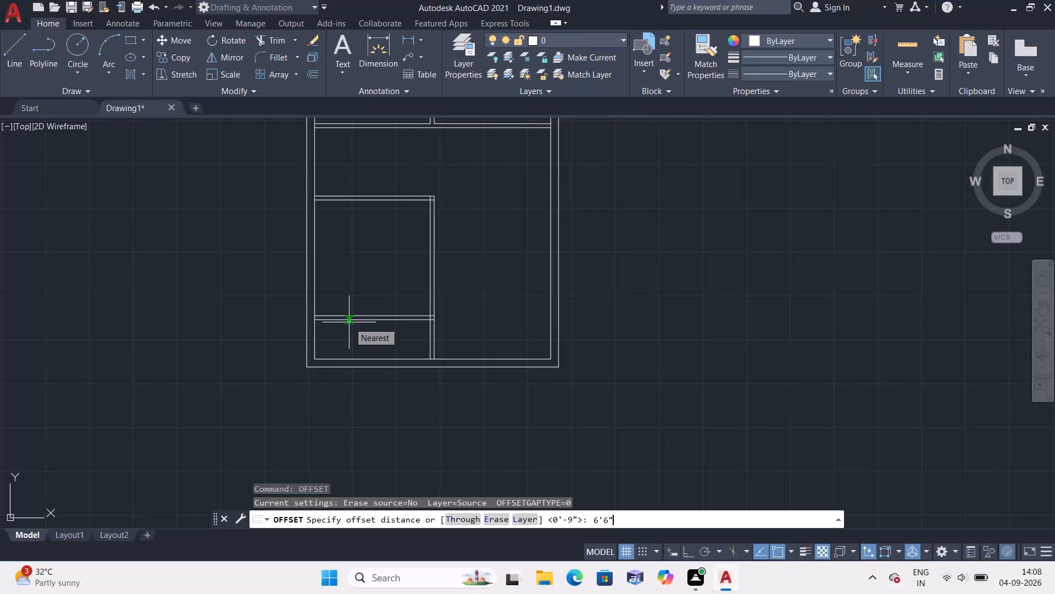
{"action": "key", "text": "space"}
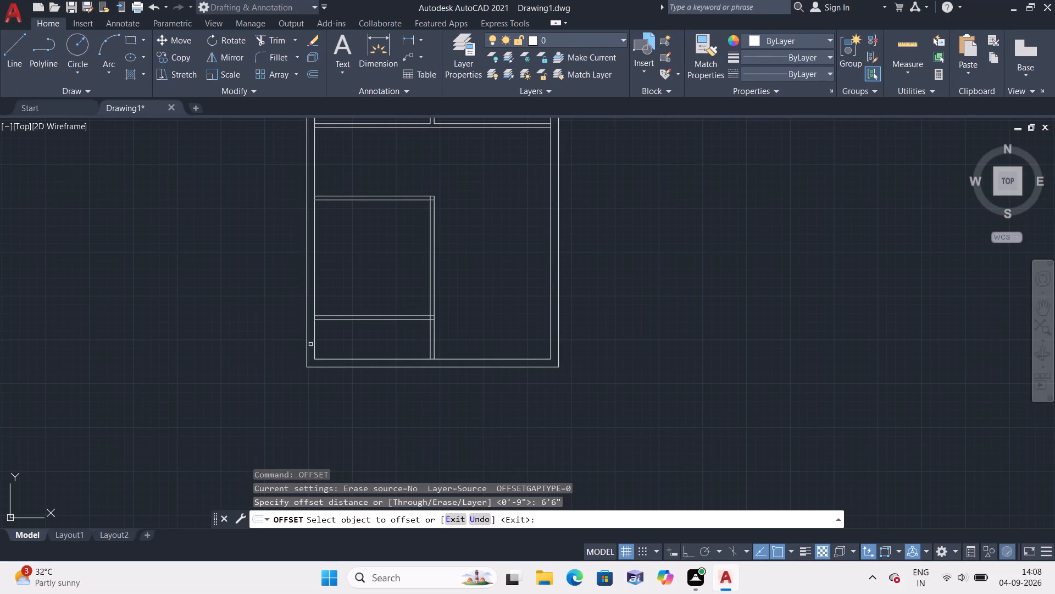
{"action": "left_click", "coordinate": [316, 342]}
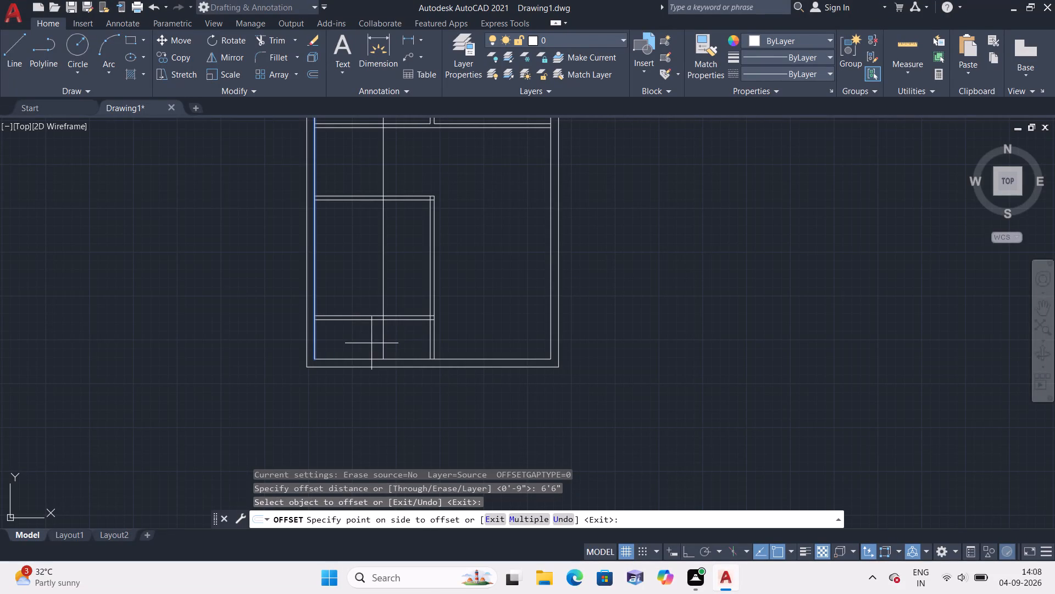
{"action": "left_click", "coordinate": [371, 343]}
{"action": "key", "text": "space"}
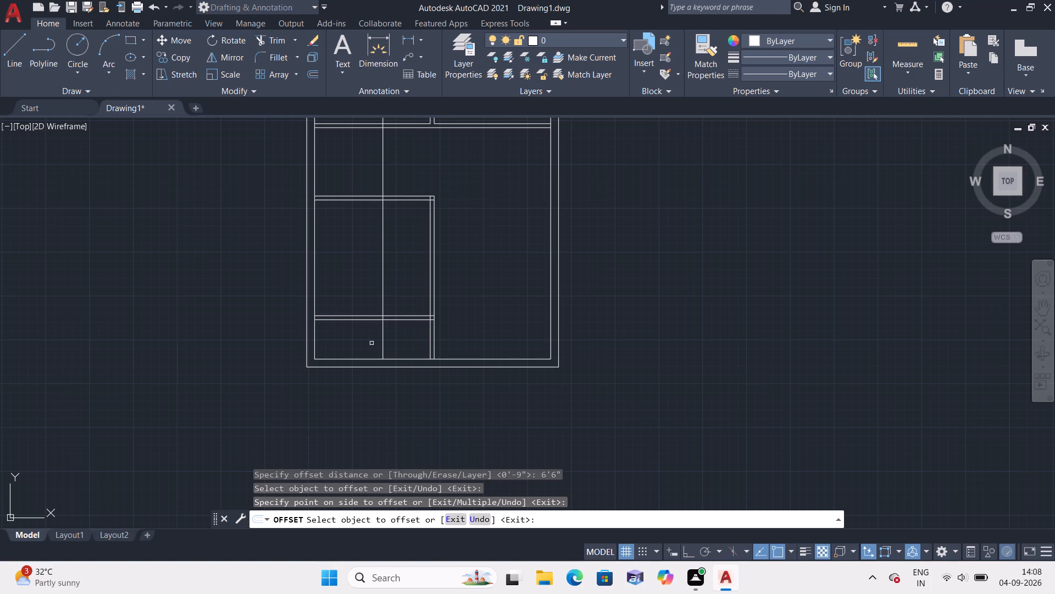
Offset the new vertical line 4.5" to its right to give the partition its thickness.
{"action": "key", "text": "space"}
{"action": "type", "text": "4.5"}
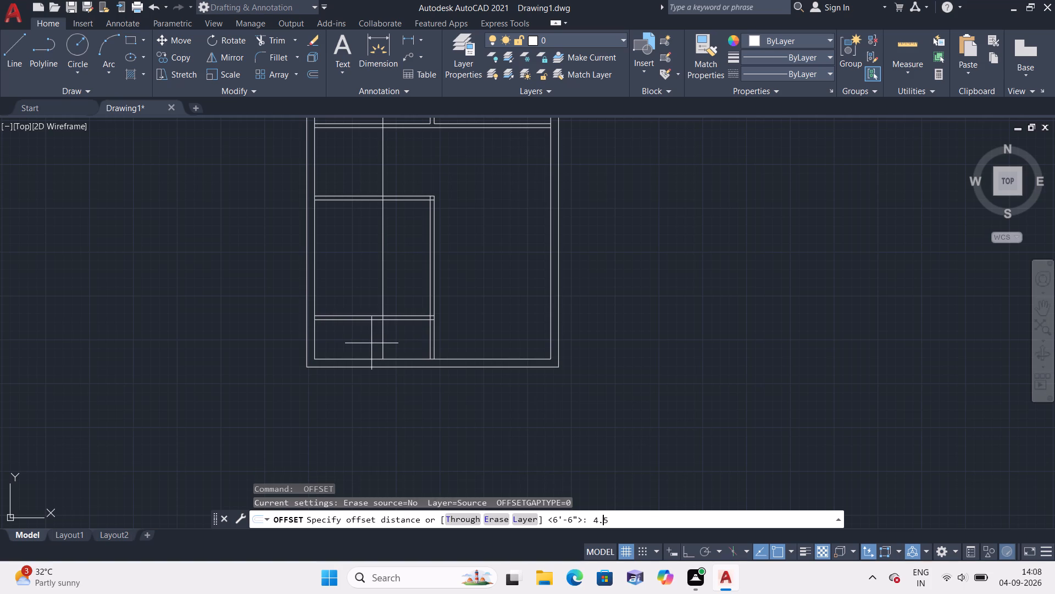
{"action": "type", "text": "\""}
{"action": "key", "text": "space"}
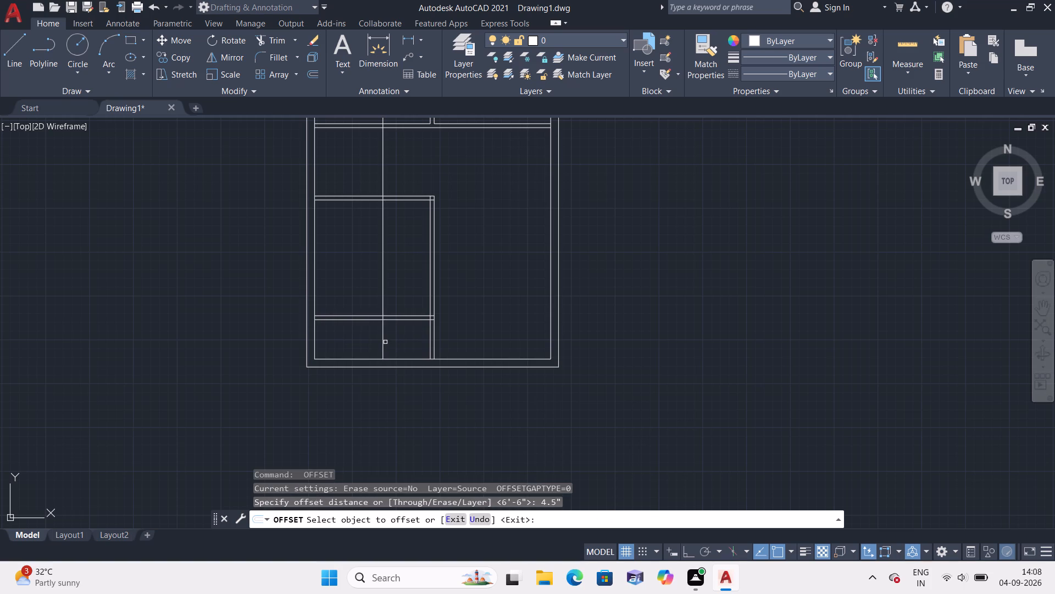
{"action": "left_click", "coordinate": [384, 345]}
{"action": "left_click", "coordinate": [399, 344]}
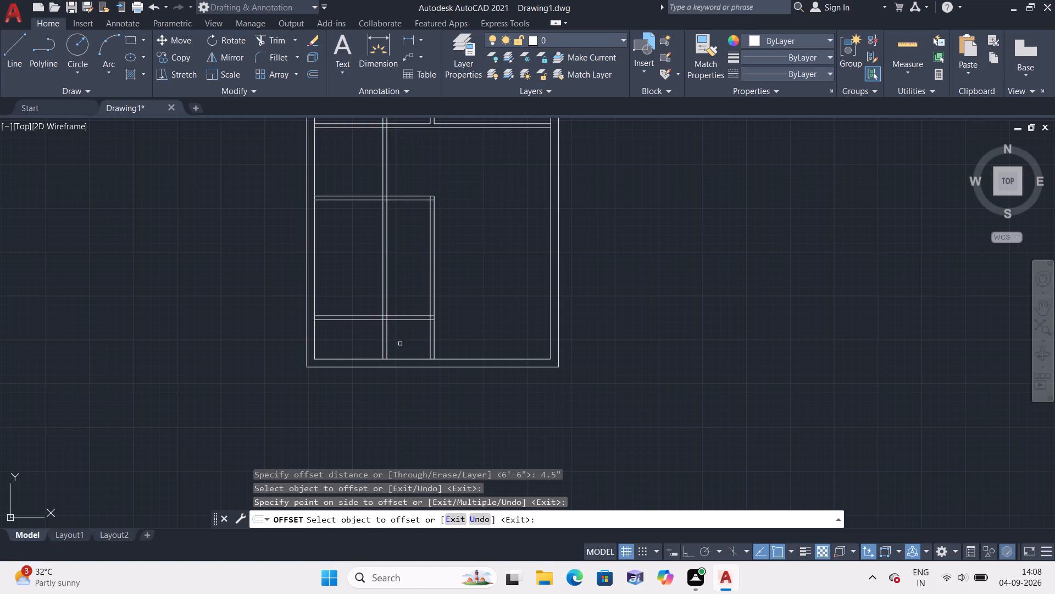
{"action": "scroll", "coordinate": [400, 344], "scroll_direction": "down", "scroll_amount": 1}
{"action": "key", "text": "Escape"}
Trim the new vertical partition's lines out of every space above the small bottom-left room, up to the top outer wall.
{"action": "type", "text": "trim"}
{"action": "key", "text": "space"}
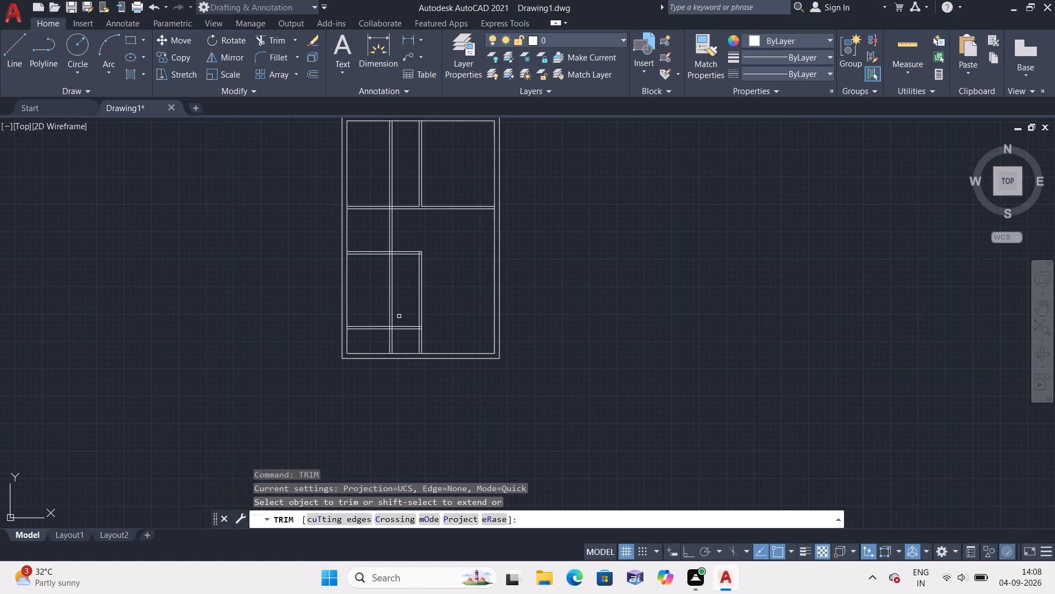
{"action": "left_click_drag", "start_coordinate": [385, 302], "coordinate": [396, 300]}
{"action": "left_click", "coordinate": [396, 300]}
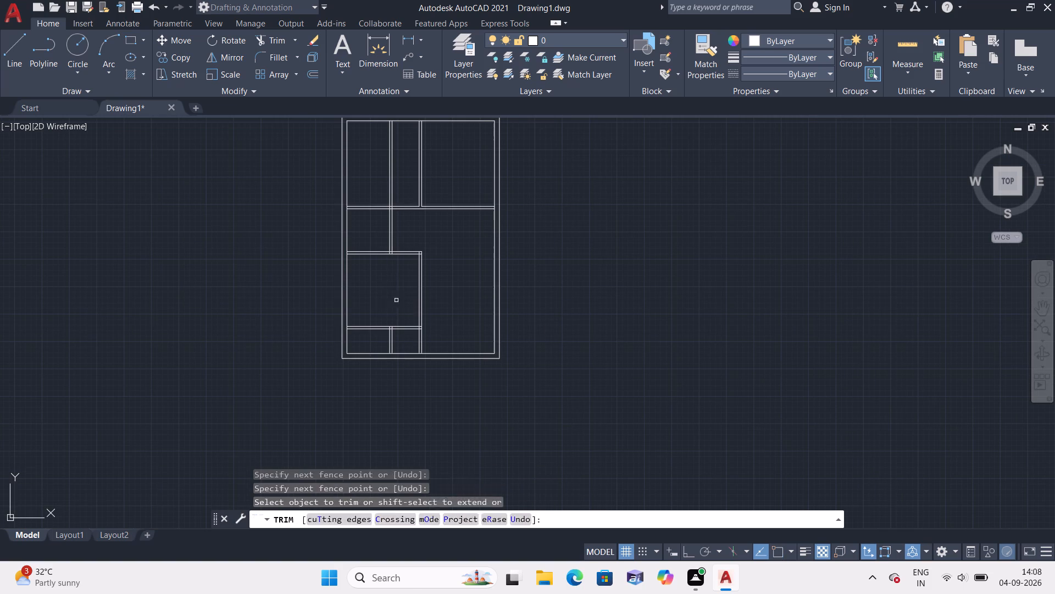
{"action": "middle_click_drag", "start_coordinate": [396, 300], "coordinate": [390, 343]}
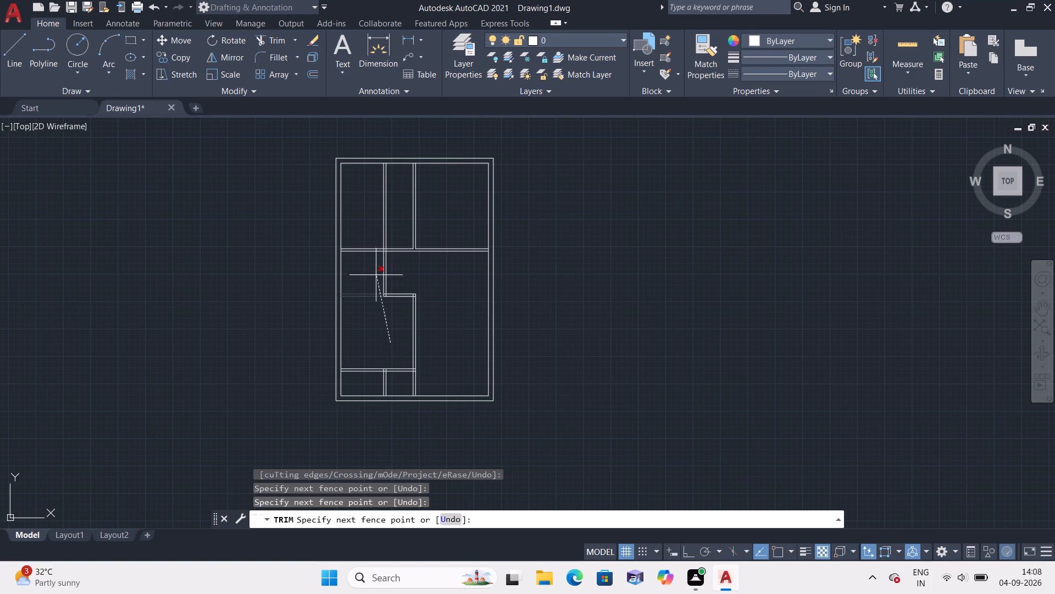
{"action": "left_click", "coordinate": [390, 339]}
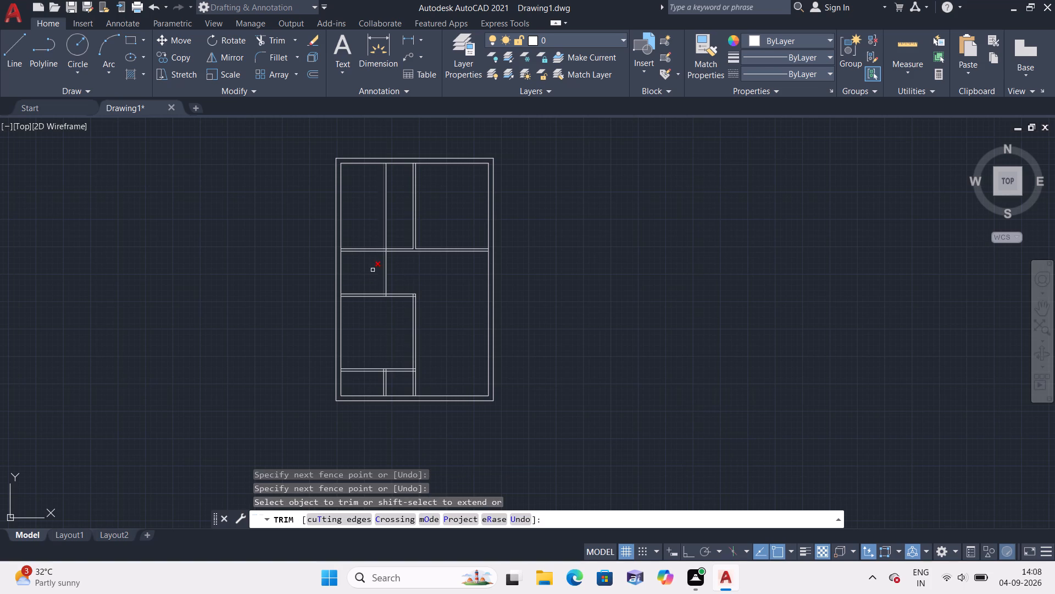
{"action": "left_click_drag", "start_coordinate": [371, 271], "coordinate": [399, 272]}
{"action": "left_click", "coordinate": [399, 272]}
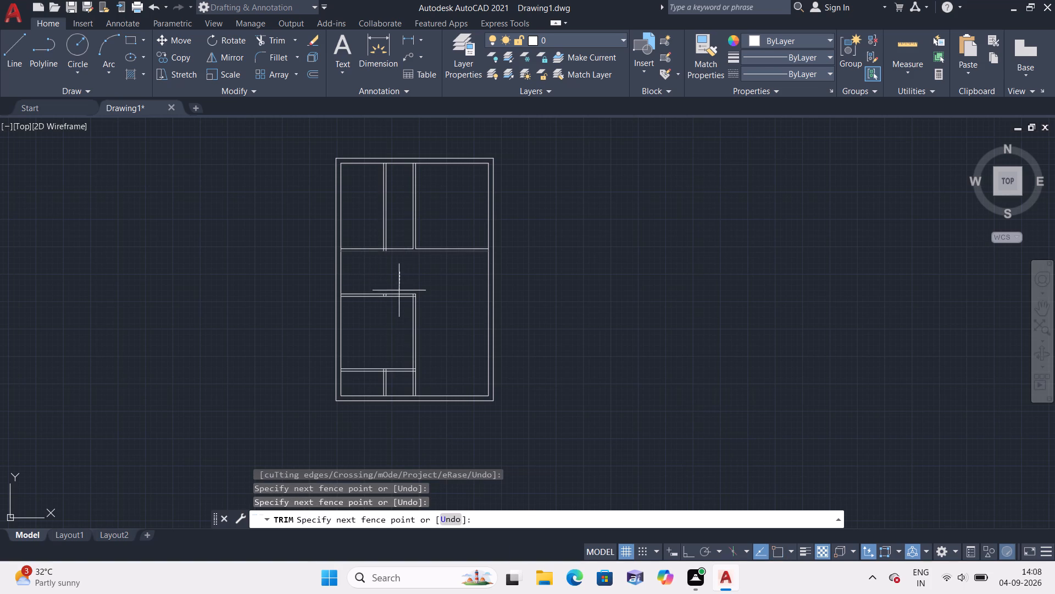
{"action": "left_click", "coordinate": [399, 291]}
{"action": "left_click_drag", "start_coordinate": [377, 211], "coordinate": [407, 216]}
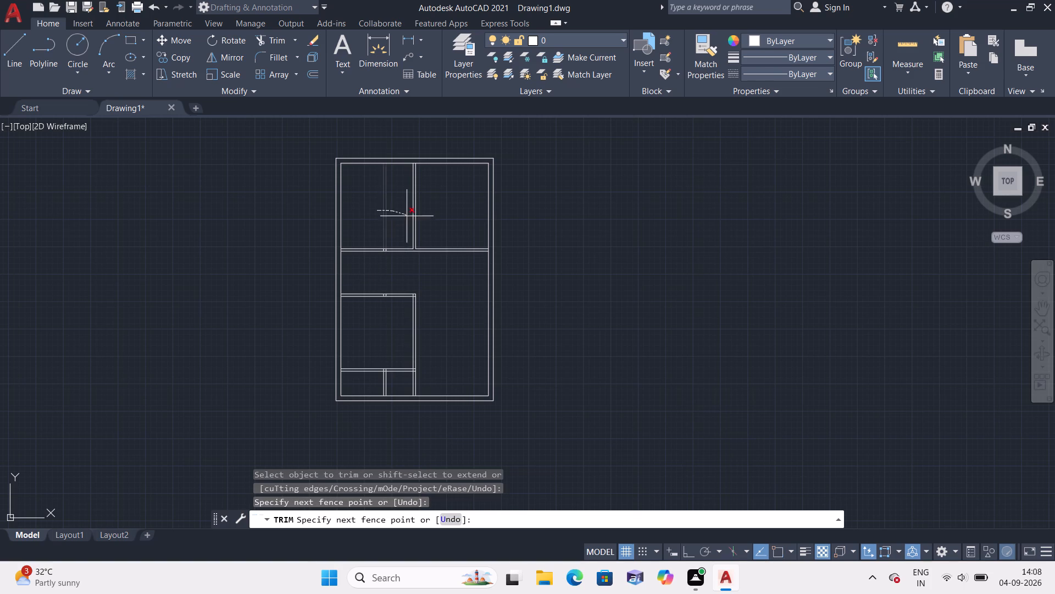
{"action": "left_click", "coordinate": [407, 216]}
{"action": "left_click", "coordinate": [390, 229]}
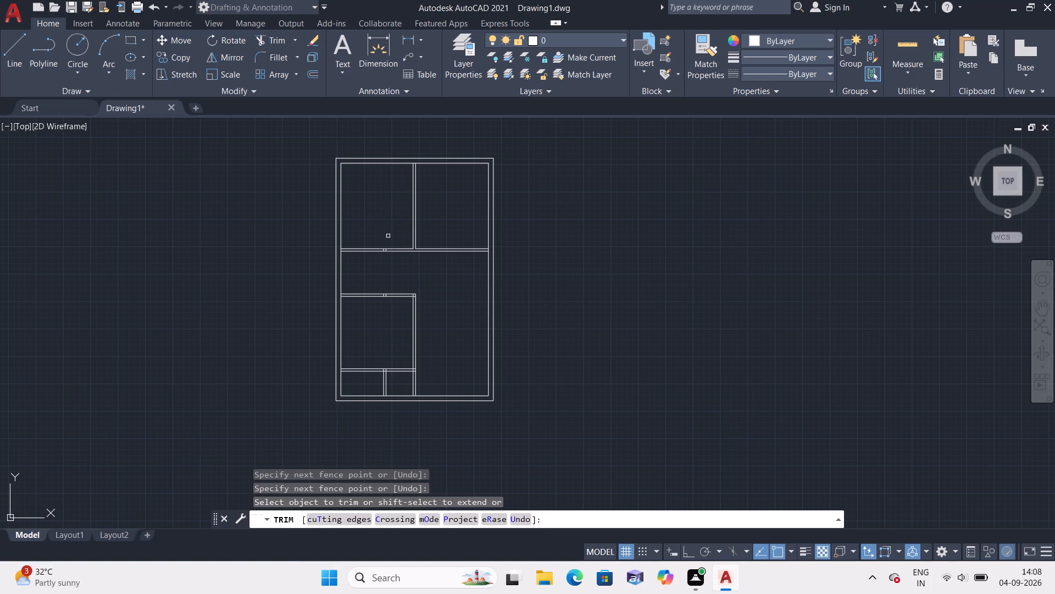
Trim the two short leftover partition segments inside the full-width horizontal partition.
{"action": "scroll", "coordinate": [386, 274], "scroll_direction": "up", "scroll_amount": 5}
{"action": "middle_click_drag", "start_coordinate": [369, 206], "coordinate": [373, 318]}
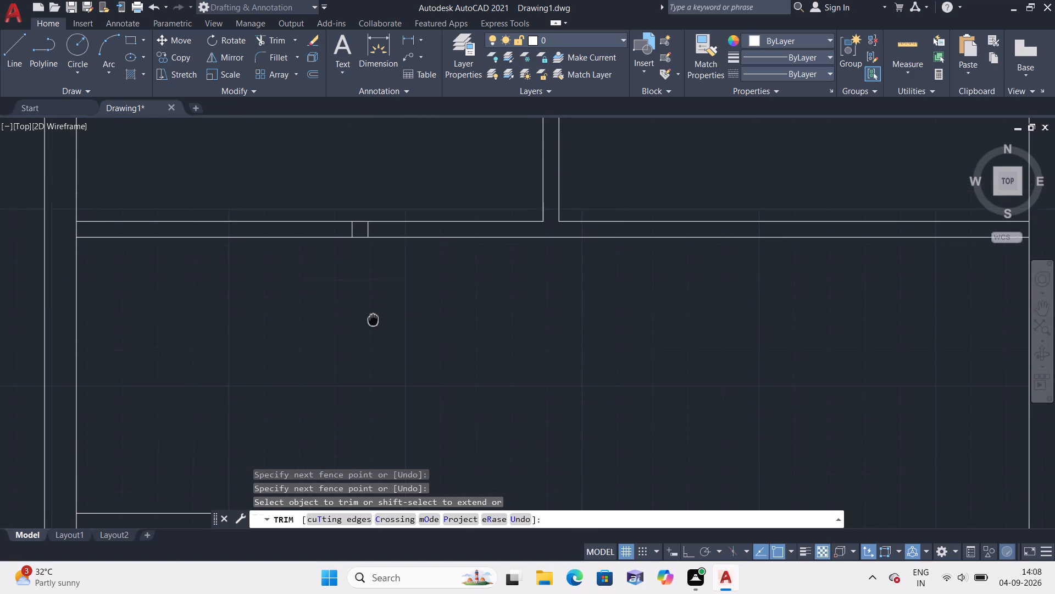
{"action": "scroll", "coordinate": [354, 227], "scroll_direction": "up", "scroll_amount": 3}
{"action": "left_click_drag", "start_coordinate": [316, 247], "coordinate": [418, 257]}
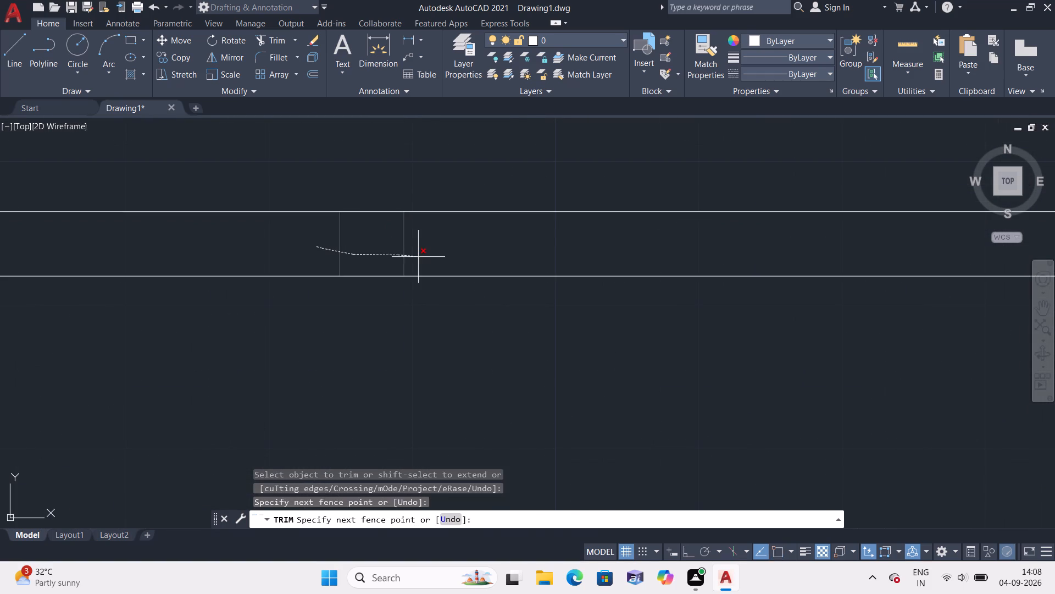
{"action": "left_click_drag", "start_coordinate": [418, 257], "coordinate": [423, 255]}
{"action": "scroll", "coordinate": [423, 255], "scroll_direction": "down", "scroll_amount": 2}
{"action": "left_click", "coordinate": [423, 255]}
{"action": "scroll", "coordinate": [420, 263], "scroll_direction": "down", "scroll_amount": 2}
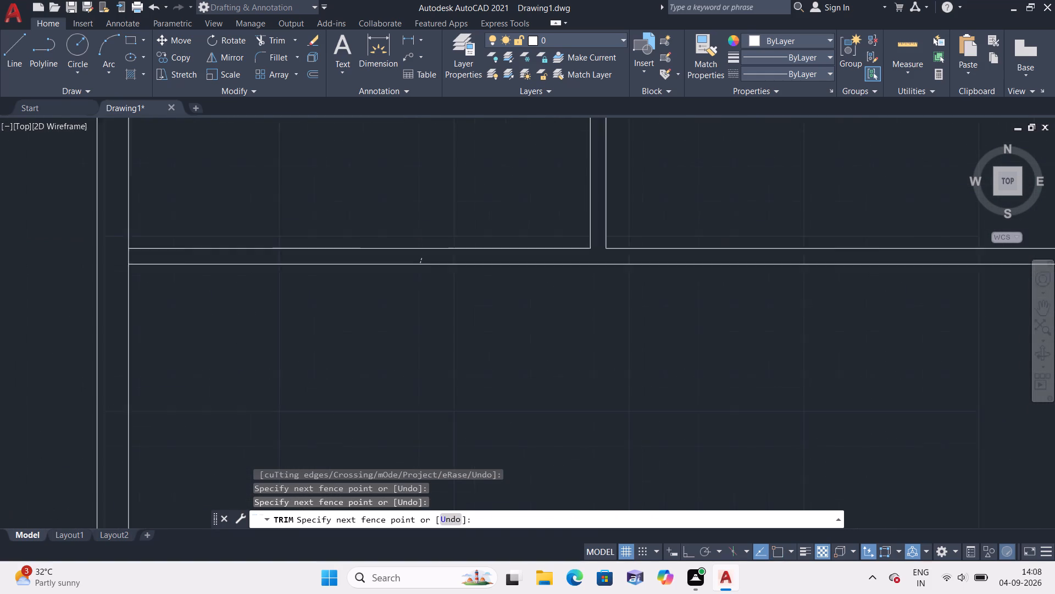
{"action": "scroll", "coordinate": [420, 265], "scroll_direction": "up", "scroll_amount": 3}
{"action": "left_click", "coordinate": [420, 261]}
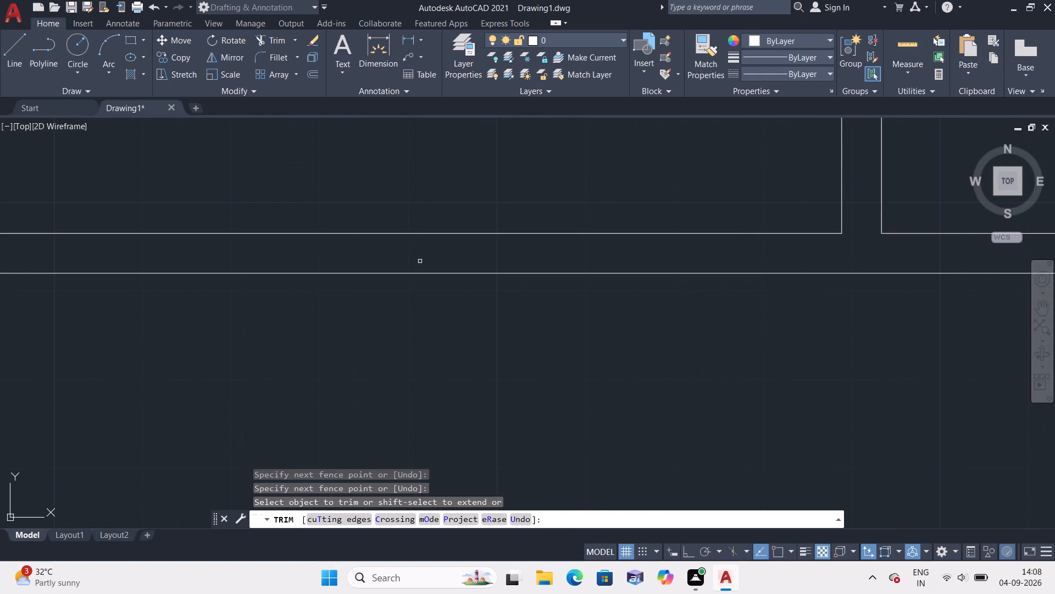
Trim the two short leftover segments inside the top partition of the lower-left room.
{"action": "scroll", "coordinate": [423, 277], "scroll_direction": "down", "scroll_amount": 1}
{"action": "middle_click_drag", "start_coordinate": [415, 389], "coordinate": [398, 240]}
{"action": "scroll", "coordinate": [398, 243], "scroll_direction": "down", "scroll_amount": 3}
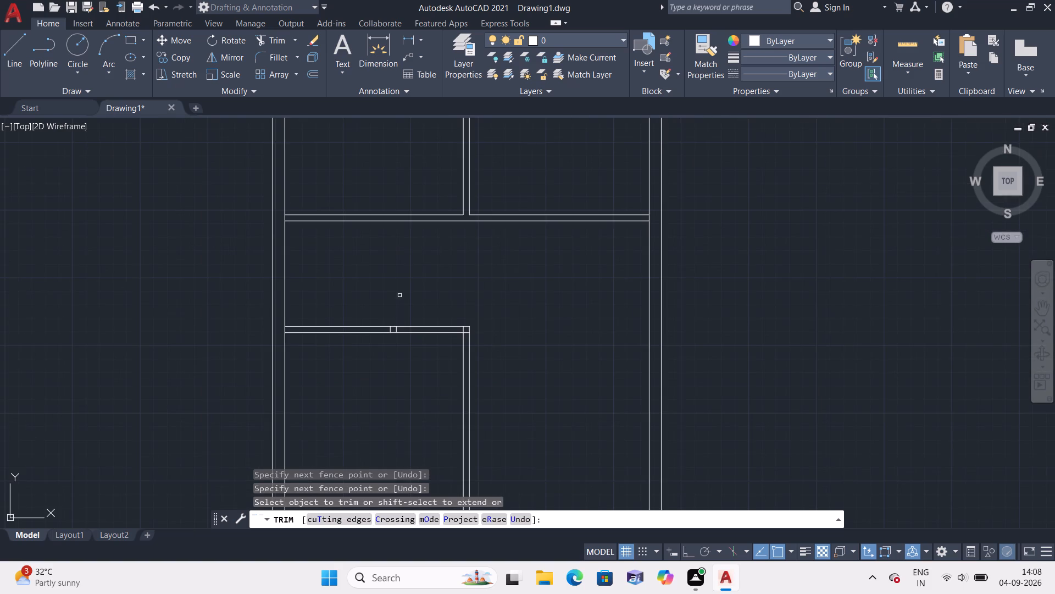
{"action": "scroll", "coordinate": [392, 334], "scroll_direction": "up", "scroll_amount": 5}
{"action": "left_click_drag", "start_coordinate": [330, 296], "coordinate": [424, 294]}
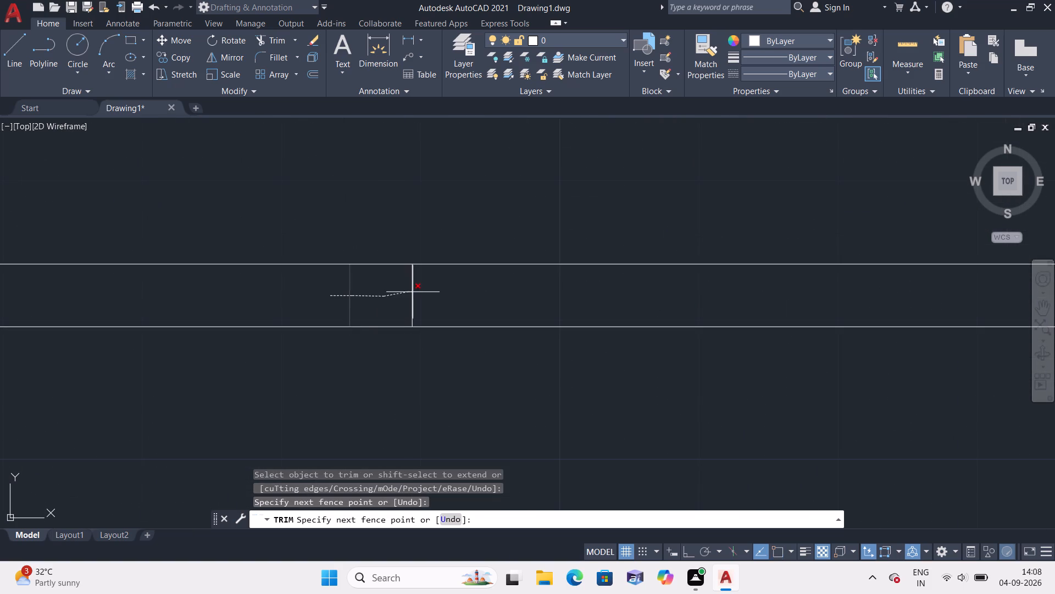
{"action": "left_click_drag", "start_coordinate": [424, 294], "coordinate": [425, 294]}
{"action": "left_click", "coordinate": [425, 294]}
{"action": "scroll", "coordinate": [425, 294], "scroll_direction": "down", "scroll_amount": 4}
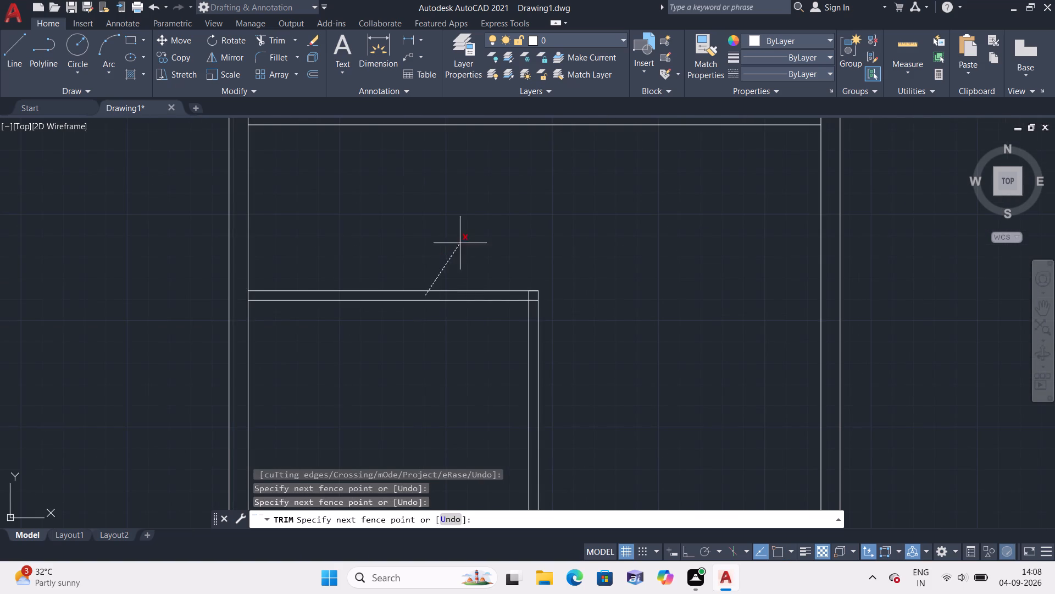
{"action": "scroll", "coordinate": [431, 304], "scroll_direction": "up", "scroll_amount": 5}
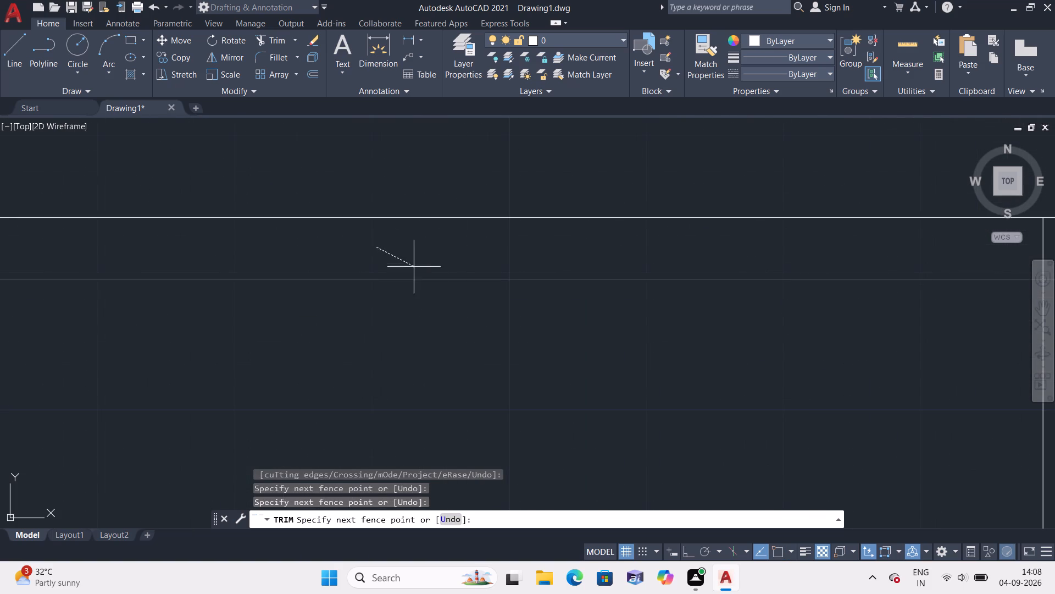
{"action": "left_click", "coordinate": [385, 262]}
{"action": "scroll", "coordinate": [385, 262], "scroll_direction": "down", "scroll_amount": 4}
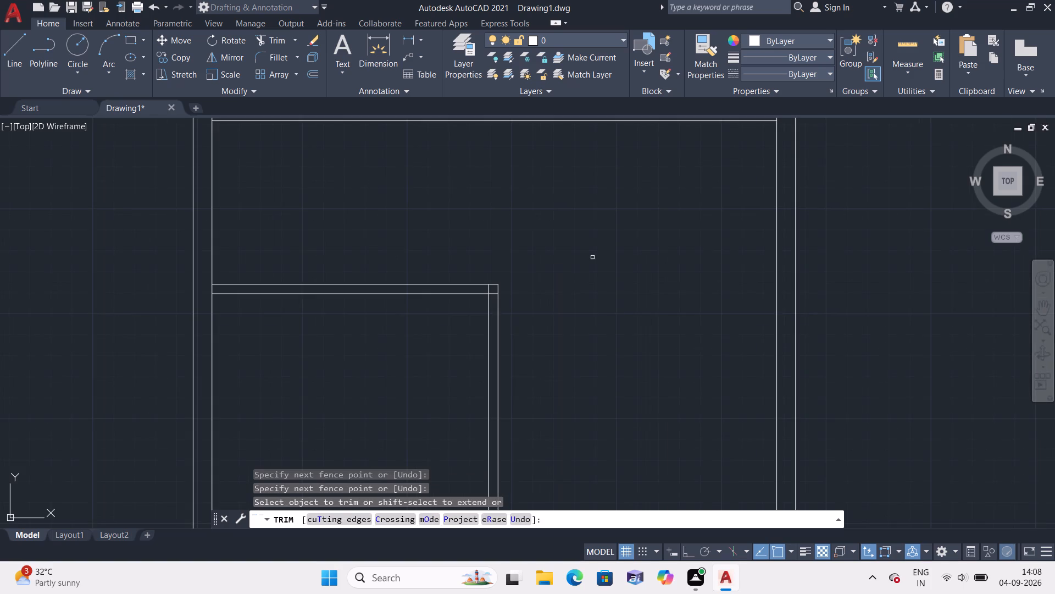
Trim the two leftover line segments inside the upper-right corner of the lower-left room's partitions.
{"action": "scroll", "coordinate": [592, 257], "scroll_direction": "down", "scroll_amount": 1}
{"action": "middle_click_drag", "start_coordinate": [585, 262], "coordinate": [551, 184]}
{"action": "scroll", "coordinate": [585, 262], "scroll_direction": "down", "scroll_amount": 1}
{"action": "scroll", "coordinate": [517, 195], "scroll_direction": "up", "scroll_amount": 4}
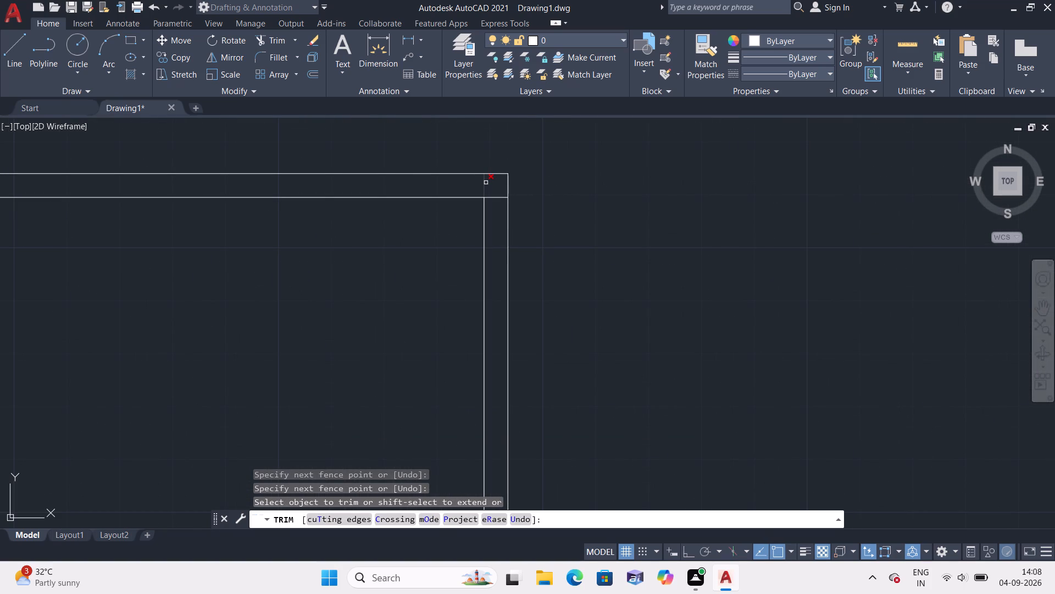
{"action": "left_click", "coordinate": [484, 184]}
{"action": "left_click", "coordinate": [496, 200]}
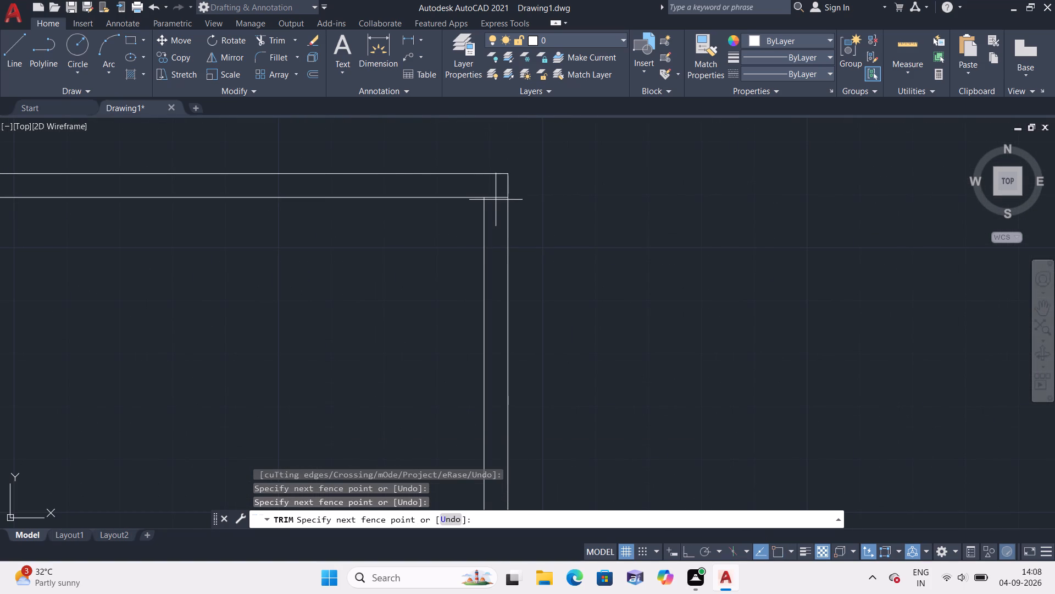
{"action": "left_click", "coordinate": [496, 199]}
{"action": "left_click", "coordinate": [496, 199]}
{"action": "left_click", "coordinate": [496, 199]}
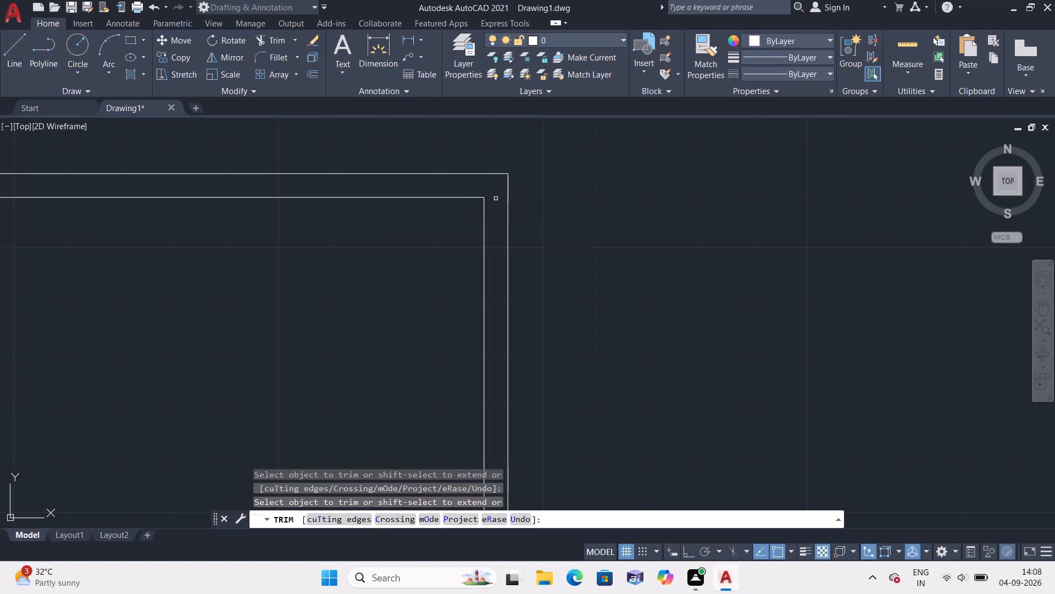
{"action": "scroll", "coordinate": [493, 200], "scroll_direction": "down", "scroll_amount": 5}
{"action": "middle_click", "coordinate": [525, 189]}
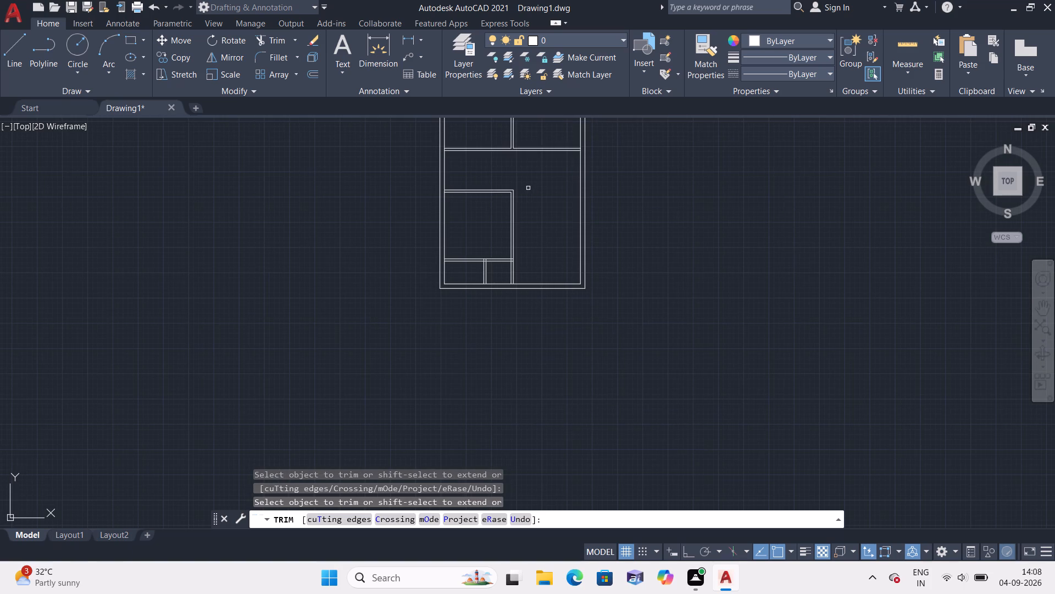
{"action": "key", "text": "Escape"}
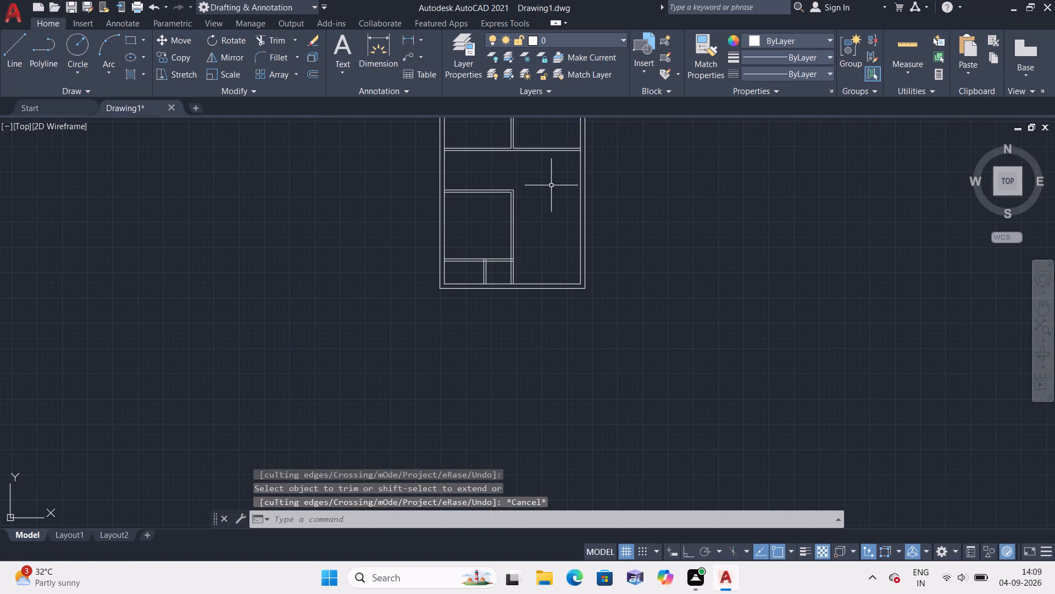
Trim both lines of the lower-left room's right partition between the room's bottom partition and the outer bottom wall.
{"action": "key", "text": "space"}
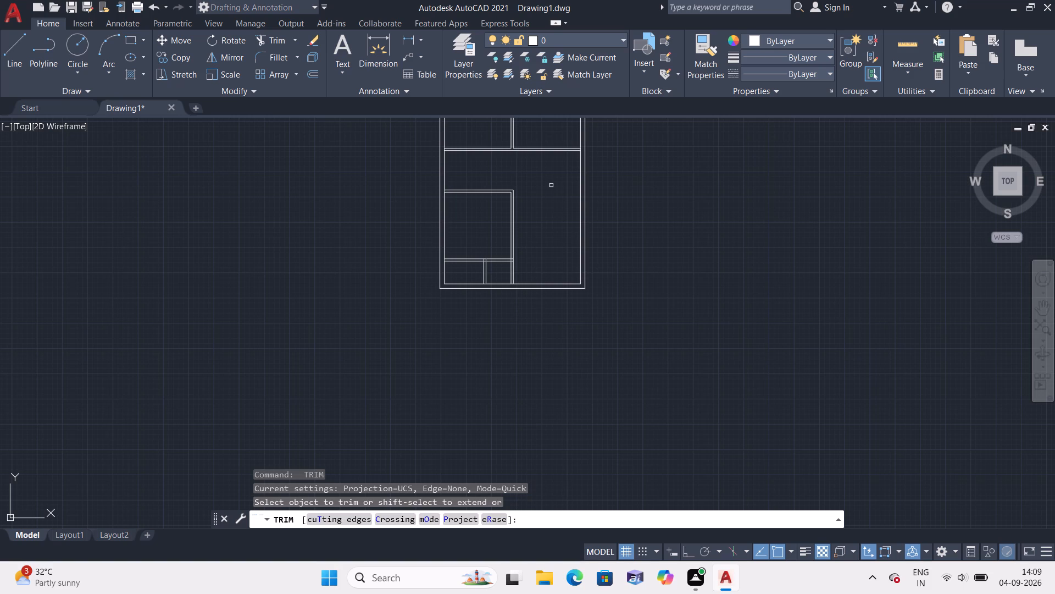
{"action": "scroll", "coordinate": [500, 273], "scroll_direction": "up", "scroll_amount": 5}
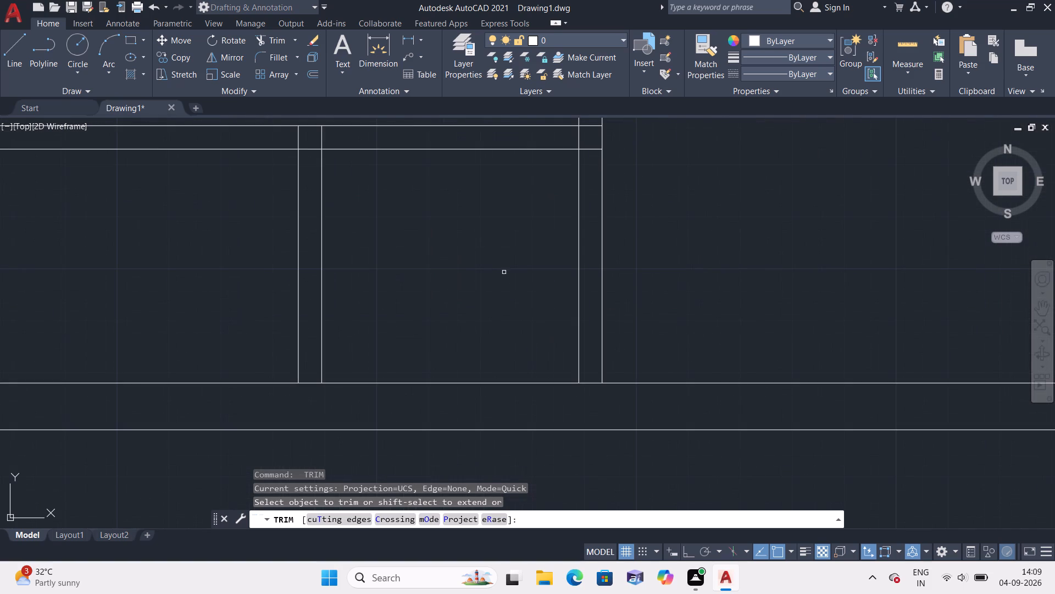
{"action": "left_click_drag", "start_coordinate": [508, 271], "coordinate": [635, 256]}
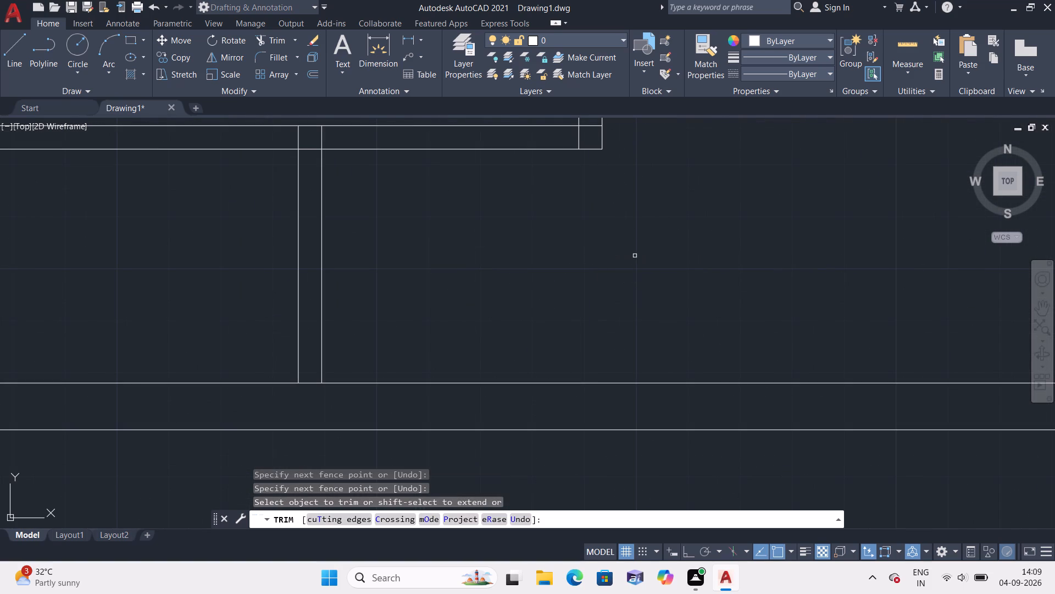
{"action": "left_click", "coordinate": [635, 256]}
Trim the crossing line segments where the short vertical partition meets the room's bottom partition, leaving an open T-junction.
{"action": "scroll", "coordinate": [635, 256], "scroll_direction": "down", "scroll_amount": 3}
{"action": "middle_click_drag", "start_coordinate": [635, 256], "coordinate": [605, 306]}
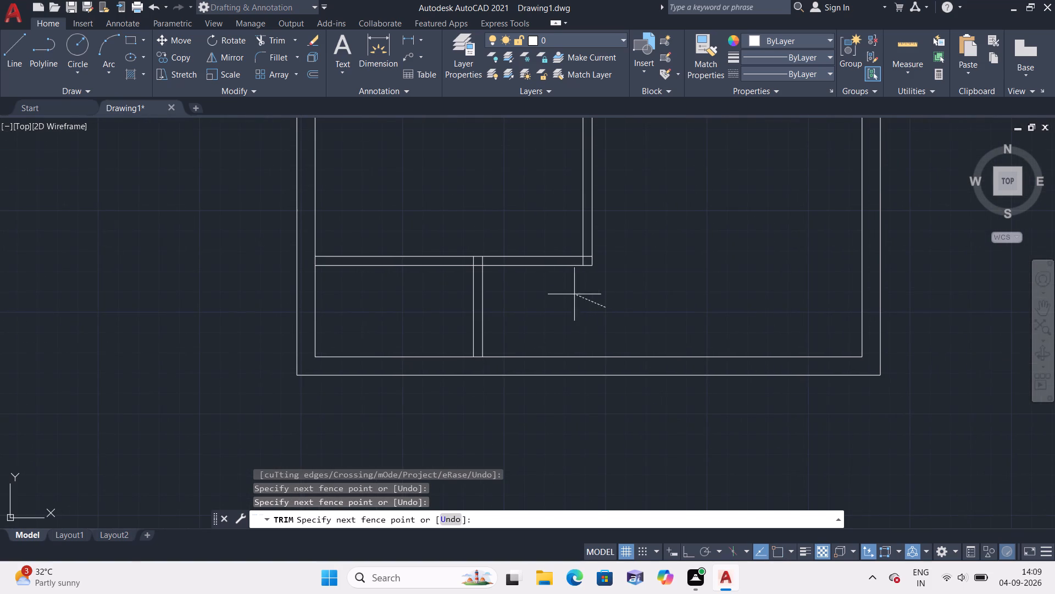
{"action": "scroll", "coordinate": [495, 271], "scroll_direction": "up", "scroll_amount": 1}
{"action": "left_click", "coordinate": [526, 294]}
{"action": "scroll", "coordinate": [459, 263], "scroll_direction": "up", "scroll_amount": 2}
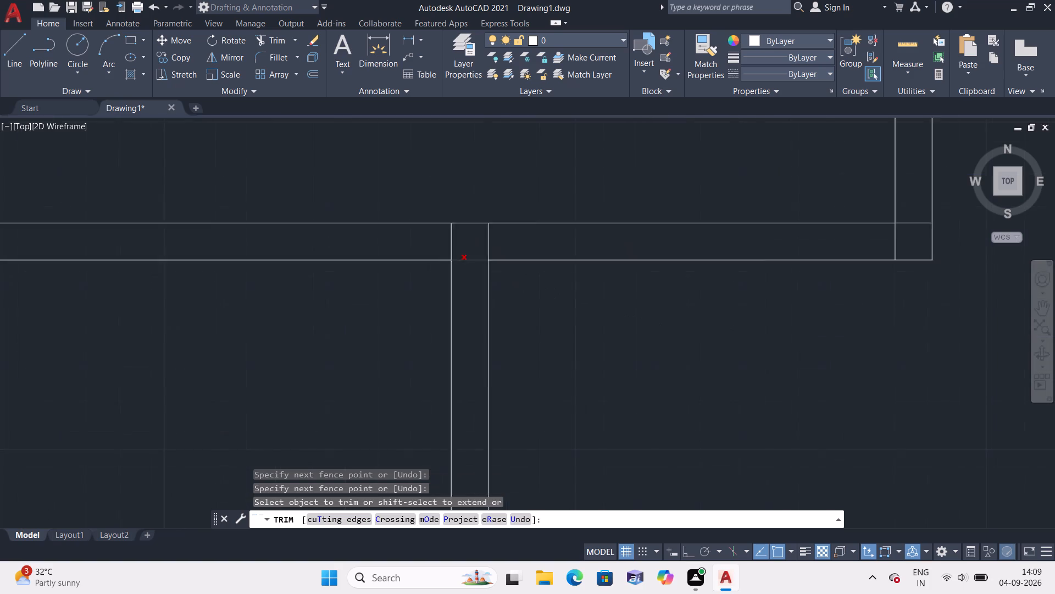
{"action": "scroll", "coordinate": [459, 263], "scroll_direction": "up", "scroll_amount": 2}
{"action": "left_click_drag", "start_coordinate": [419, 218], "coordinate": [511, 215]}
{"action": "left_click_drag", "start_coordinate": [511, 215], "coordinate": [519, 213]}
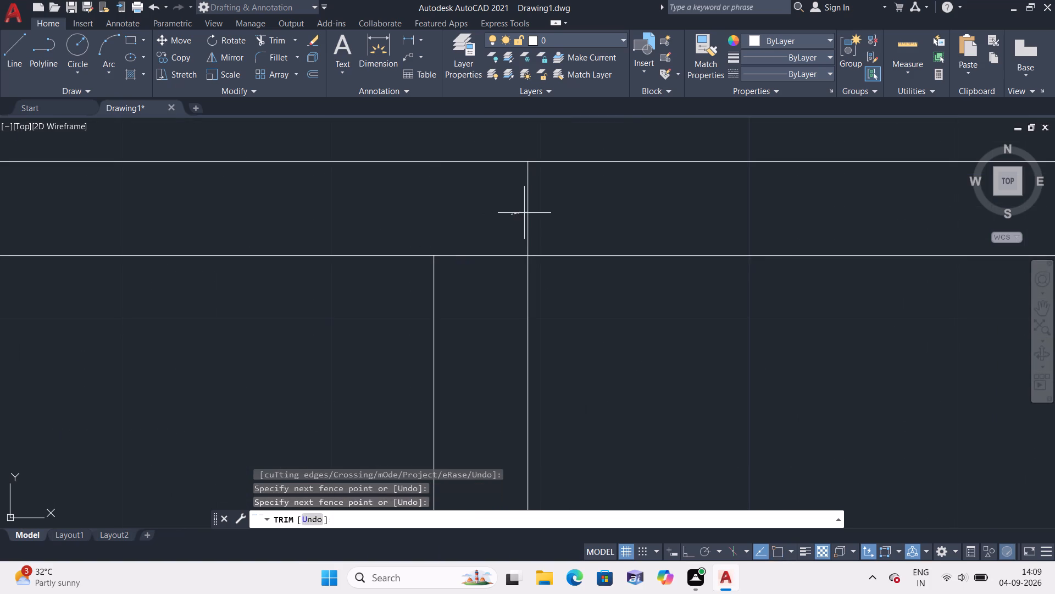
{"action": "left_click_drag", "start_coordinate": [531, 213], "coordinate": [553, 212]}
{"action": "left_click", "coordinate": [553, 212]}
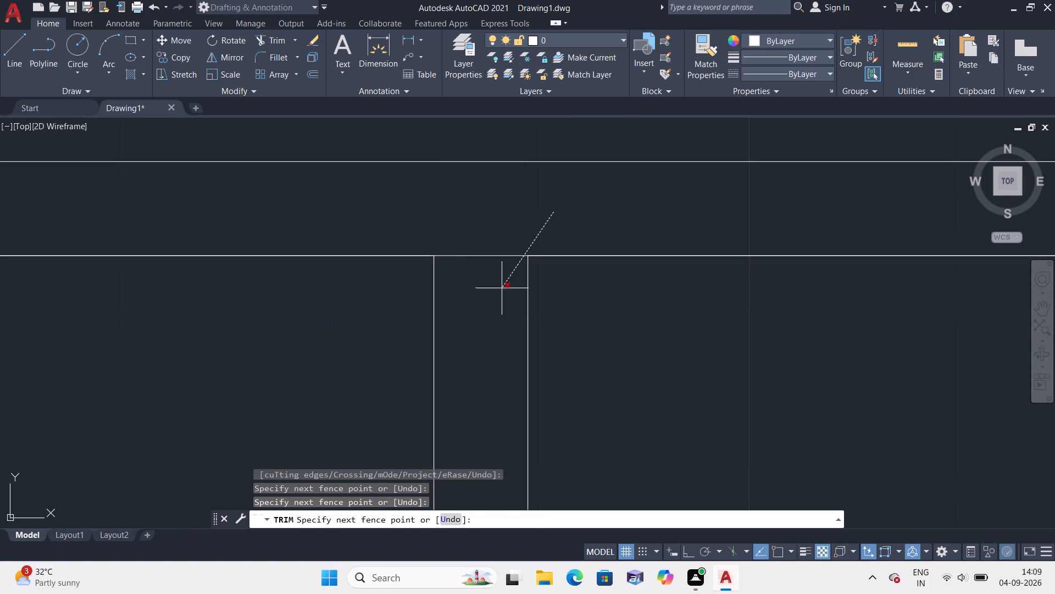
{"action": "left_click", "coordinate": [499, 295]}
{"action": "scroll", "coordinate": [491, 265], "scroll_direction": "down", "scroll_amount": 2}
{"action": "scroll", "coordinate": [575, 244], "scroll_direction": "down", "scroll_amount": 2}
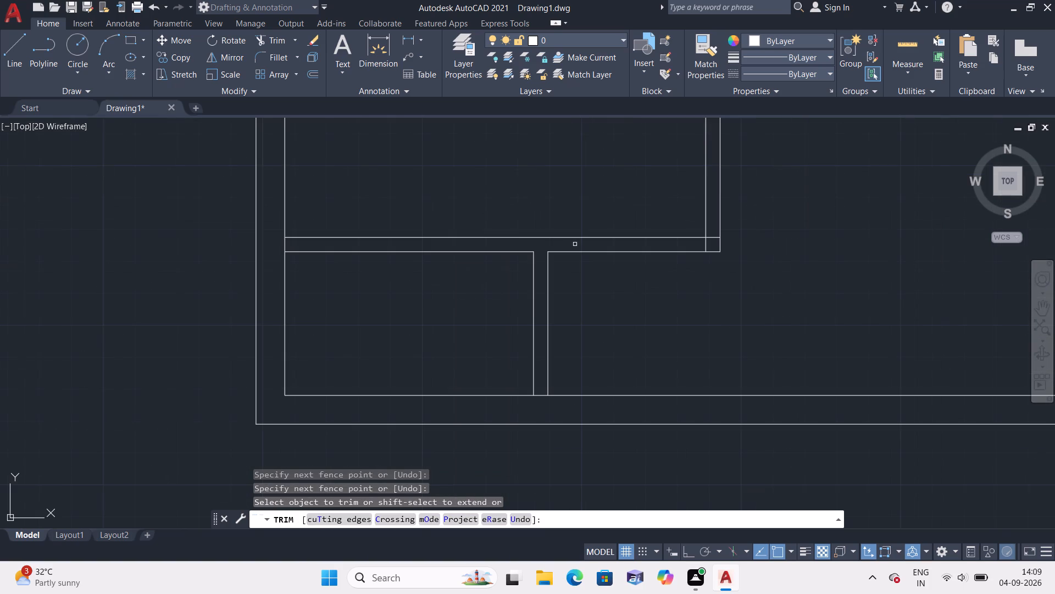
Trim the two leftover line segments inside the lower-right corner of the room's partitions.
{"action": "scroll", "coordinate": [687, 249], "scroll_direction": "up", "scroll_amount": 3}
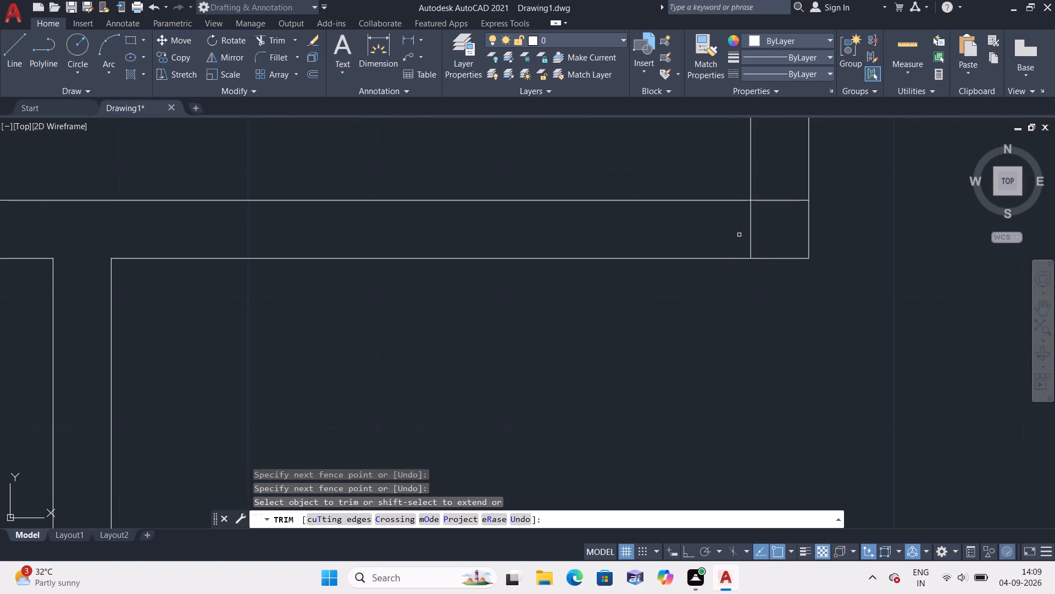
{"action": "left_click_drag", "start_coordinate": [739, 235], "coordinate": [746, 235]}
{"action": "left_click_drag", "start_coordinate": [768, 233], "coordinate": [734, 245]}
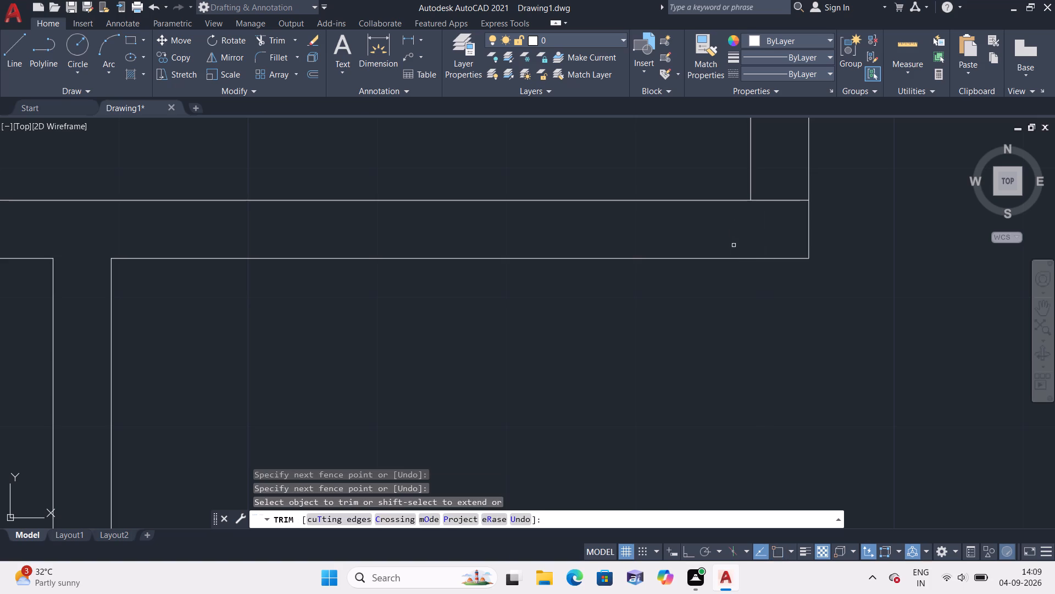
{"action": "left_click", "coordinate": [732, 244]}
{"action": "left_click_drag", "start_coordinate": [777, 212], "coordinate": [773, 167]}
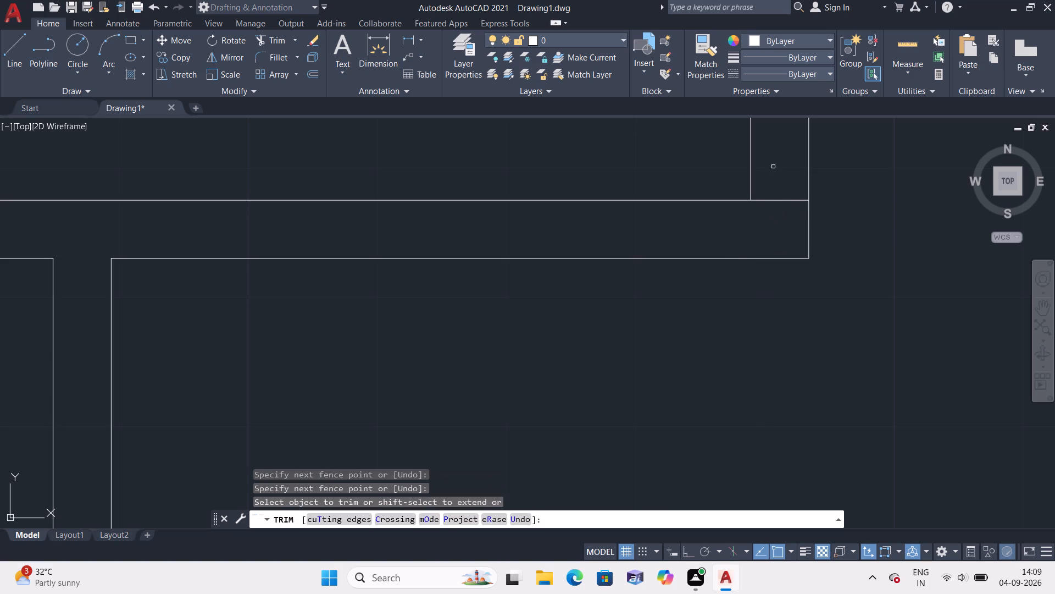
{"action": "left_click_drag", "start_coordinate": [773, 167], "coordinate": [775, 191]}
{"action": "left_click_drag", "start_coordinate": [775, 192], "coordinate": [776, 213]}
{"action": "left_click", "coordinate": [776, 213]}
{"action": "scroll", "coordinate": [736, 235], "scroll_direction": "down", "scroll_amount": 4}
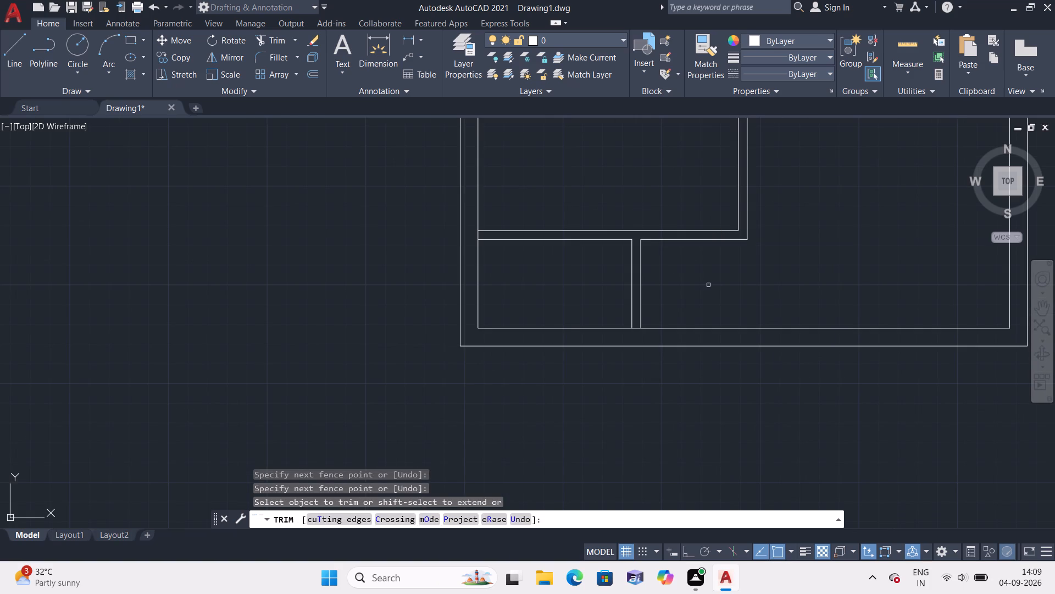
{"action": "scroll", "coordinate": [756, 279], "scroll_direction": "down", "scroll_amount": 2}
{"action": "middle_click_drag", "start_coordinate": [785, 235], "coordinate": [706, 283]}
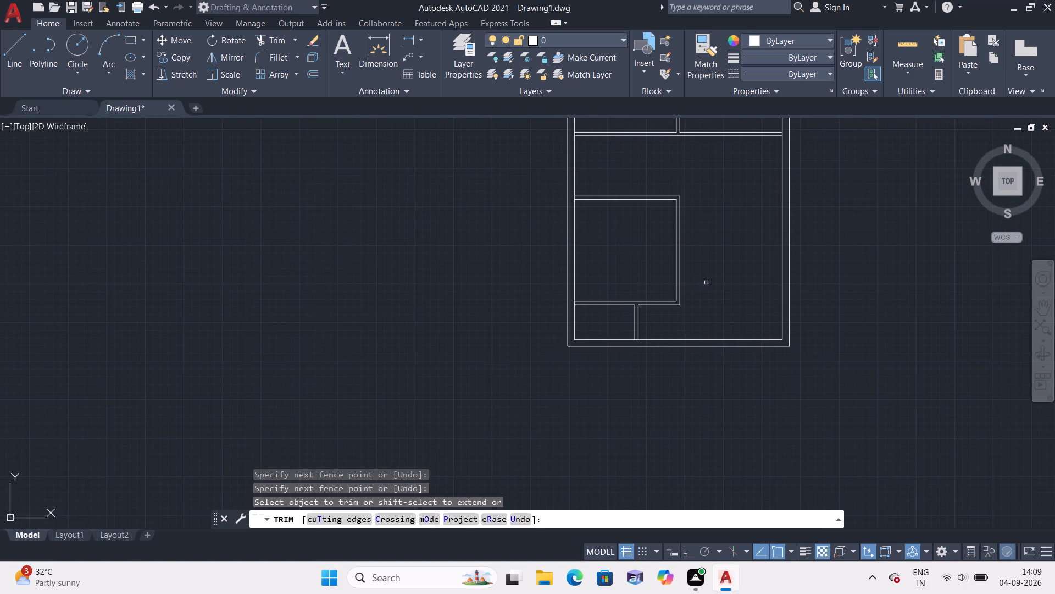
{"action": "scroll", "coordinate": [716, 266], "scroll_direction": "down", "scroll_amount": 1}
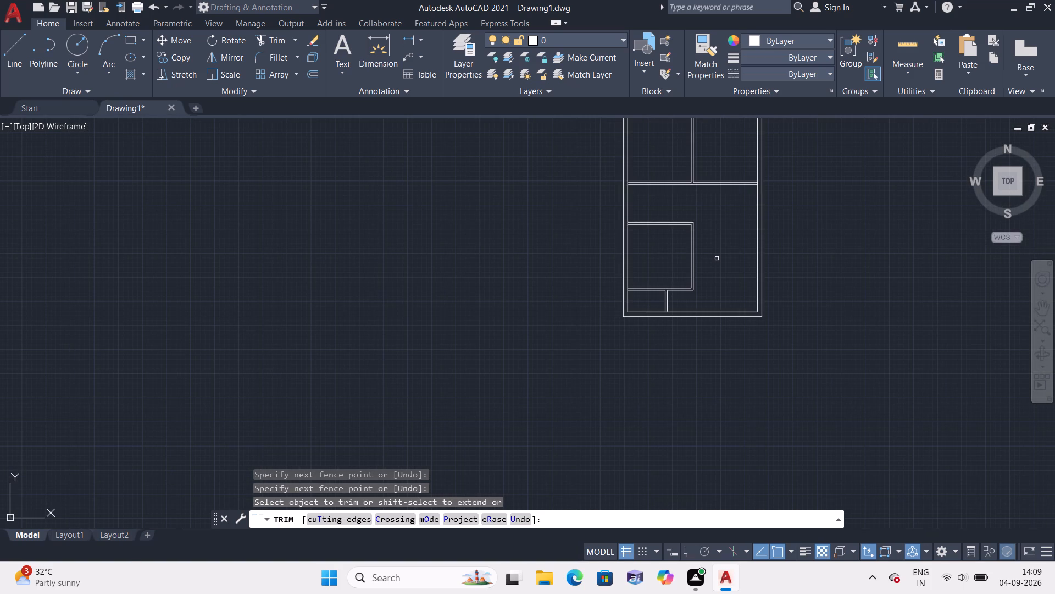
{"action": "middle_click_drag", "start_coordinate": [717, 258], "coordinate": [704, 279]}
{"action": "scroll", "coordinate": [704, 279], "scroll_direction": "down", "scroll_amount": 1}
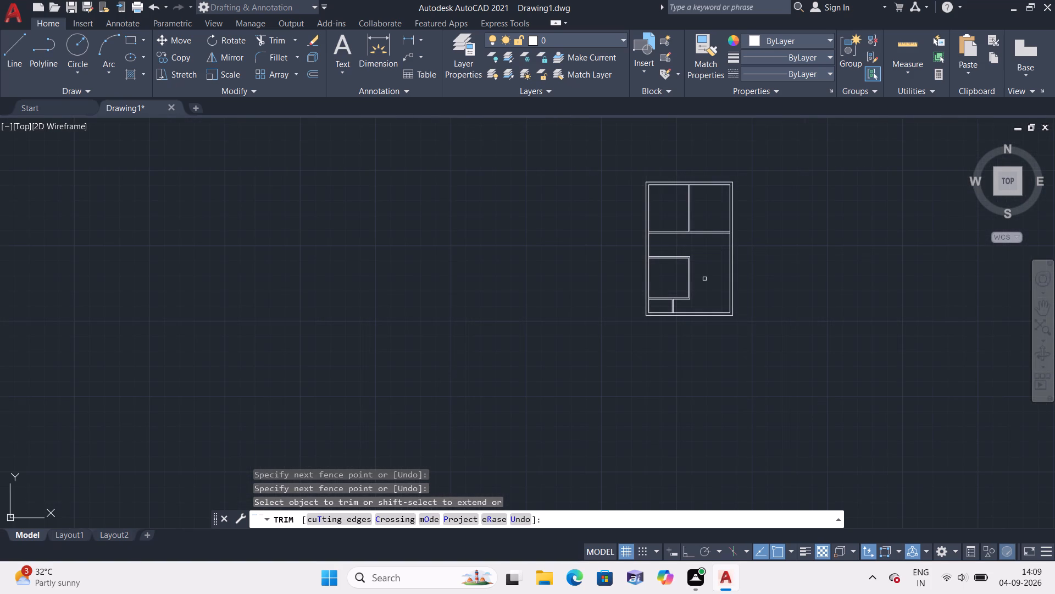
{"action": "key", "text": "Escape"}
Offset the right line of the short vertical partition 8'8" to the right, along the outer bottom wall.
{"action": "type", "text": "offset"}
{"action": "key", "text": "space"}
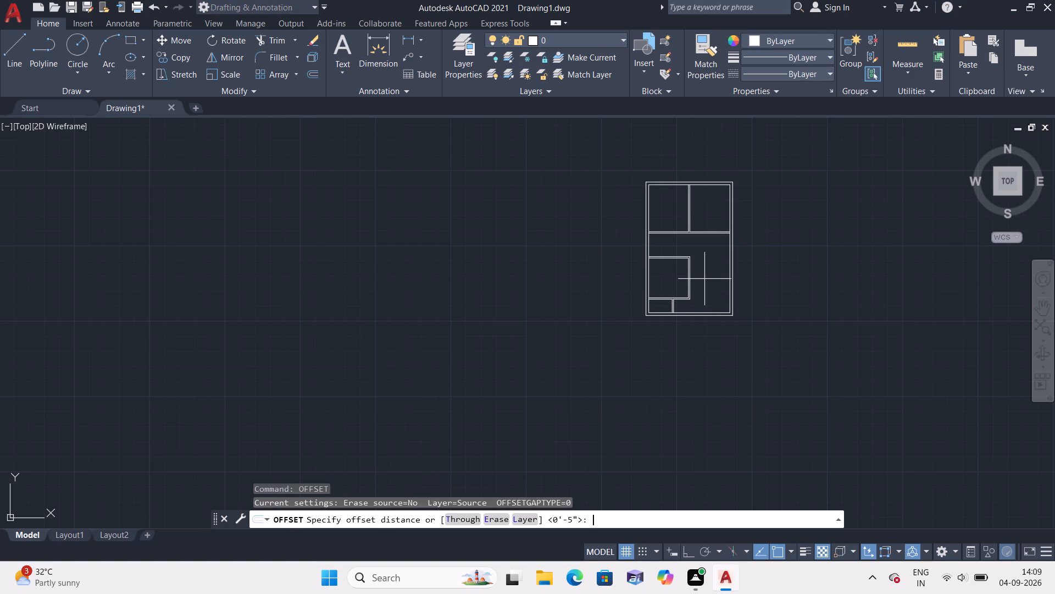
{"action": "type", "text": "8'8\""}
{"action": "key", "text": "space"}
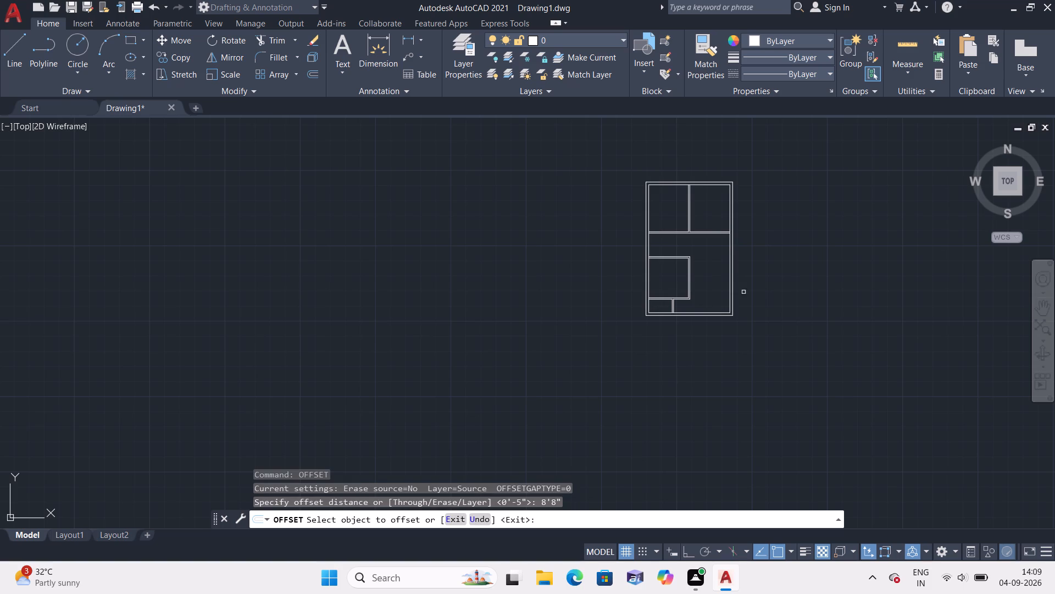
{"action": "scroll", "coordinate": [675, 311], "scroll_direction": "up", "scroll_amount": 5}
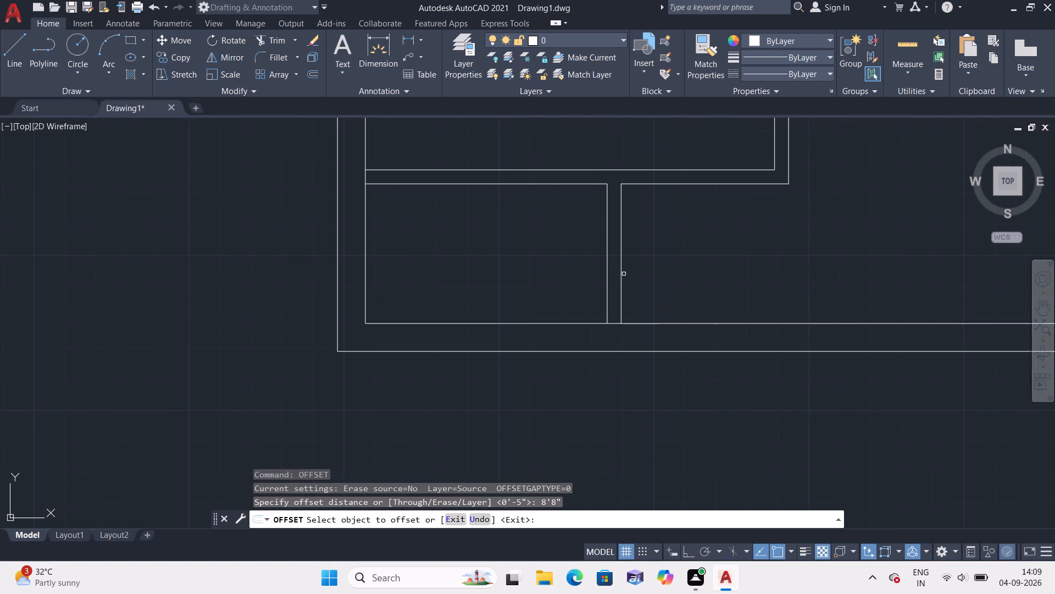
{"action": "left_click", "coordinate": [621, 278]}
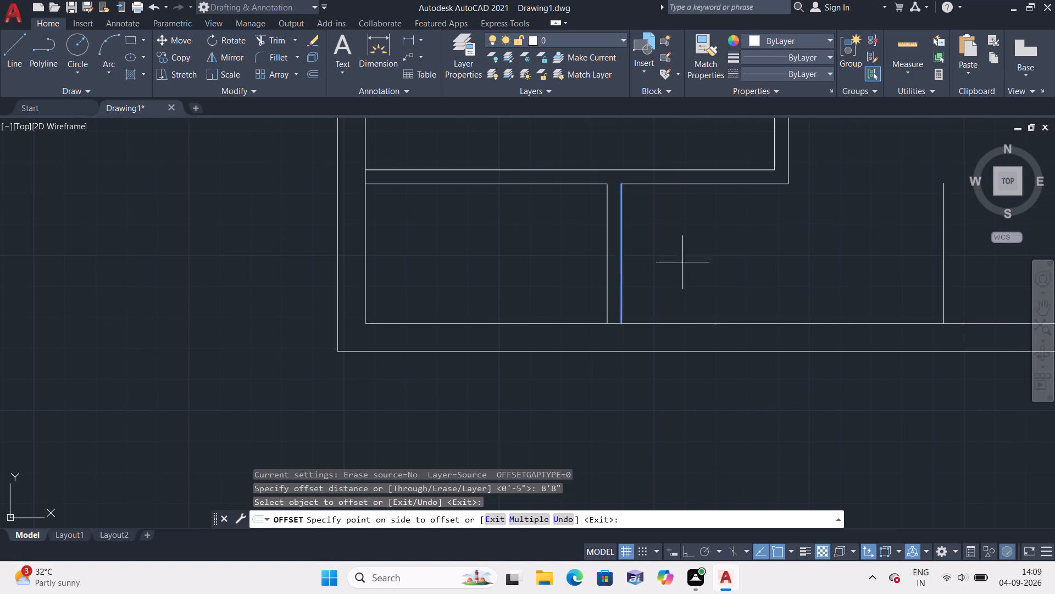
{"action": "left_click", "coordinate": [793, 233]}
{"action": "middle_click_drag", "start_coordinate": [793, 233], "coordinate": [604, 285]}
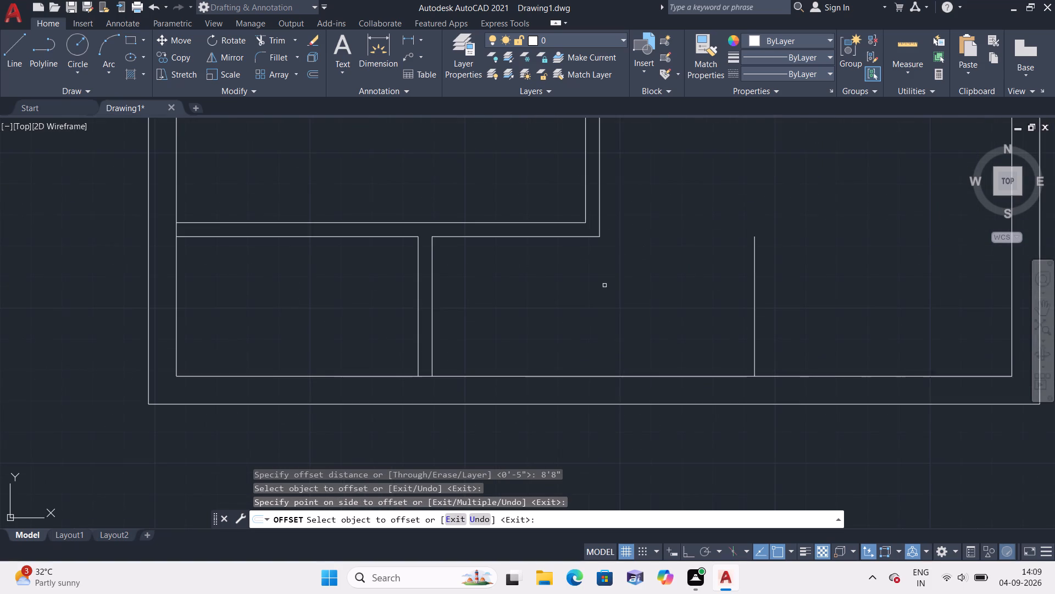
{"action": "scroll", "coordinate": [604, 285], "scroll_direction": "down", "scroll_amount": 1}
{"action": "key", "text": "space"}
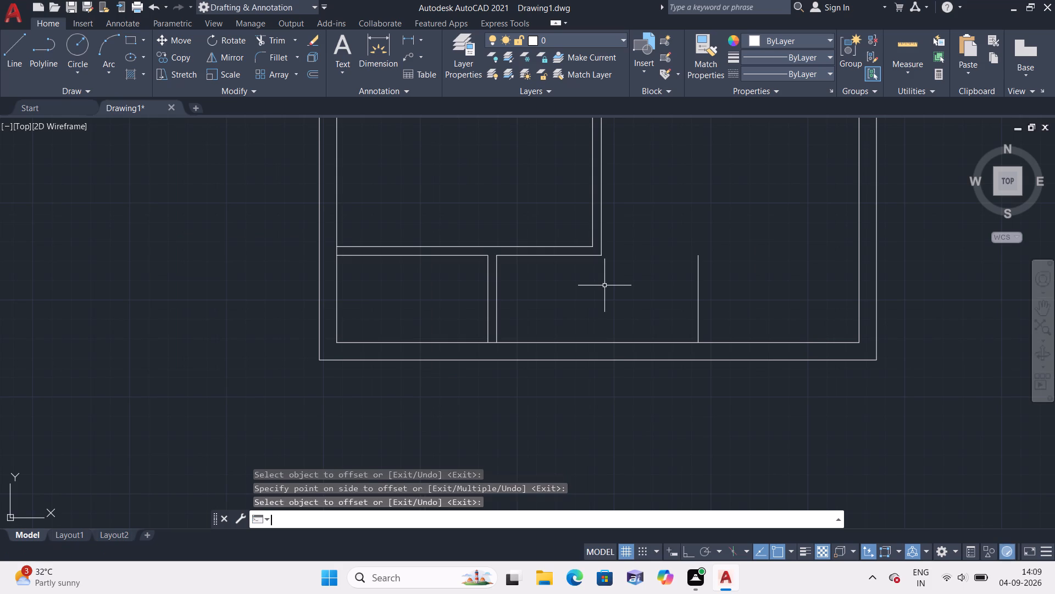
Offset the new short vertical line 4.5" to its right to give the partition its thickness.
{"action": "key", "text": "space"}
{"action": "type", "text": "4.5\""}
{"action": "key", "text": "space"}
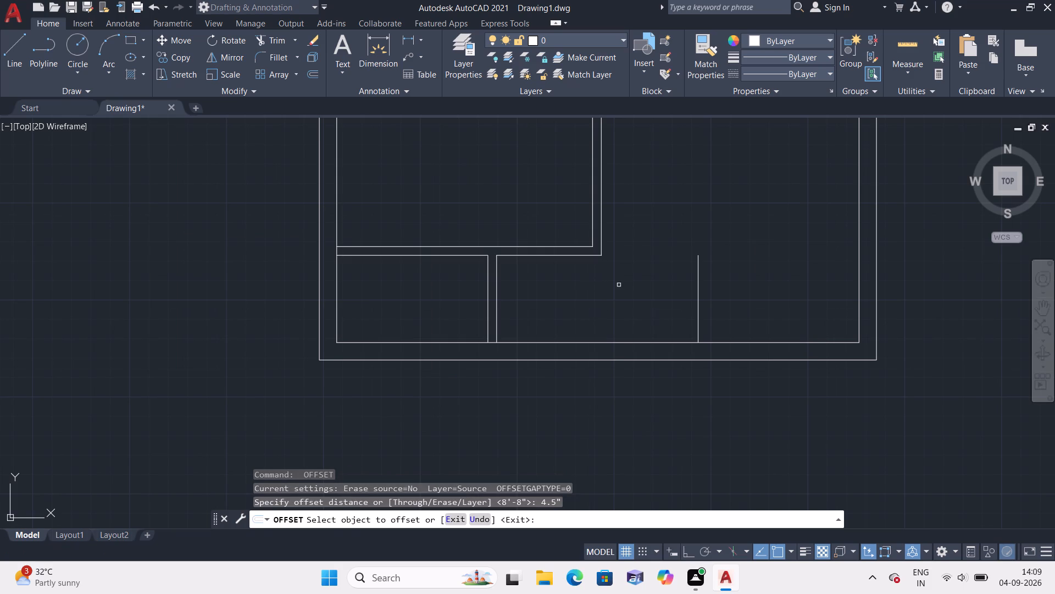
{"action": "left_click", "coordinate": [697, 299]}
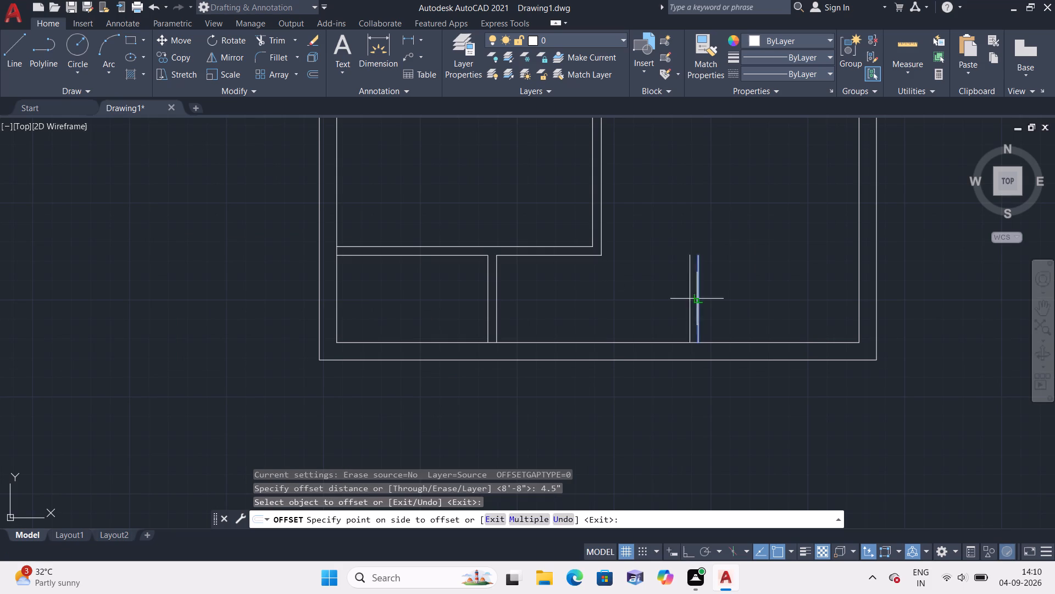
{"action": "left_click", "coordinate": [724, 287]}
{"action": "scroll", "coordinate": [720, 201], "scroll_direction": "down", "scroll_amount": 1}
{"action": "middle_click_drag", "start_coordinate": [719, 198], "coordinate": [612, 293]}
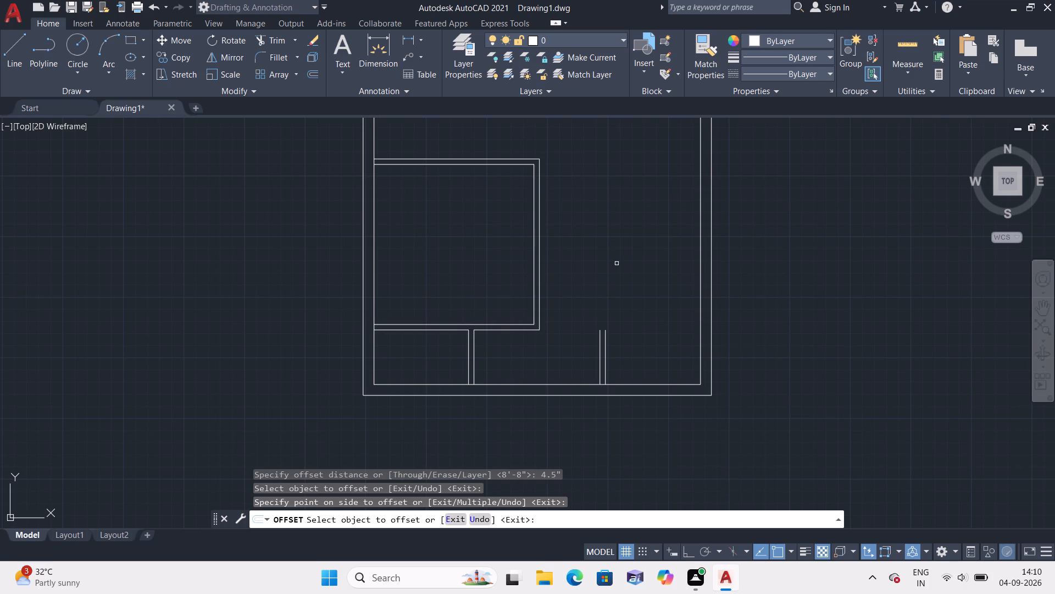
{"action": "key", "text": "Escape"}
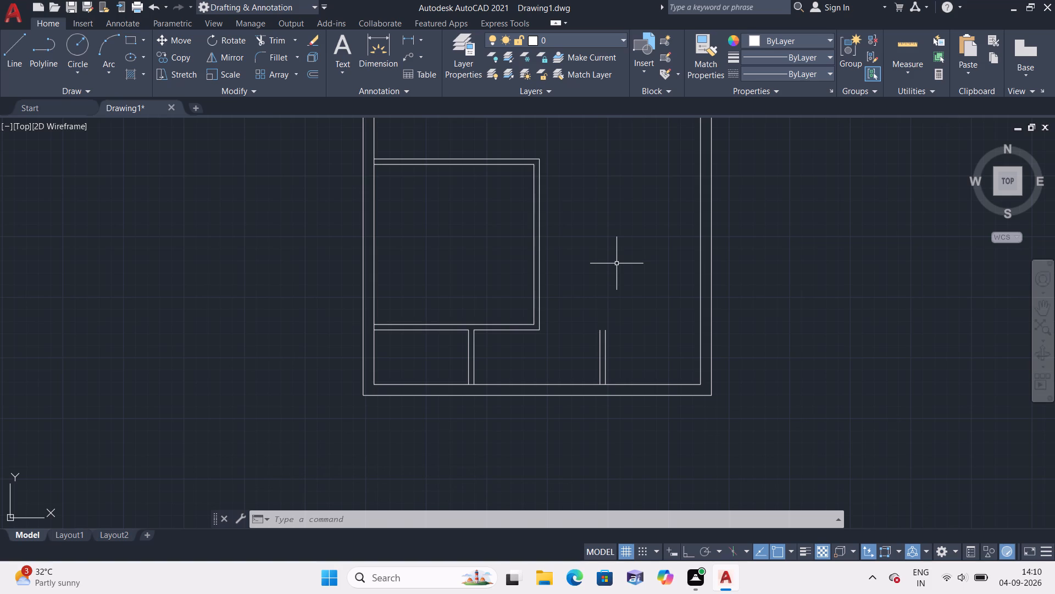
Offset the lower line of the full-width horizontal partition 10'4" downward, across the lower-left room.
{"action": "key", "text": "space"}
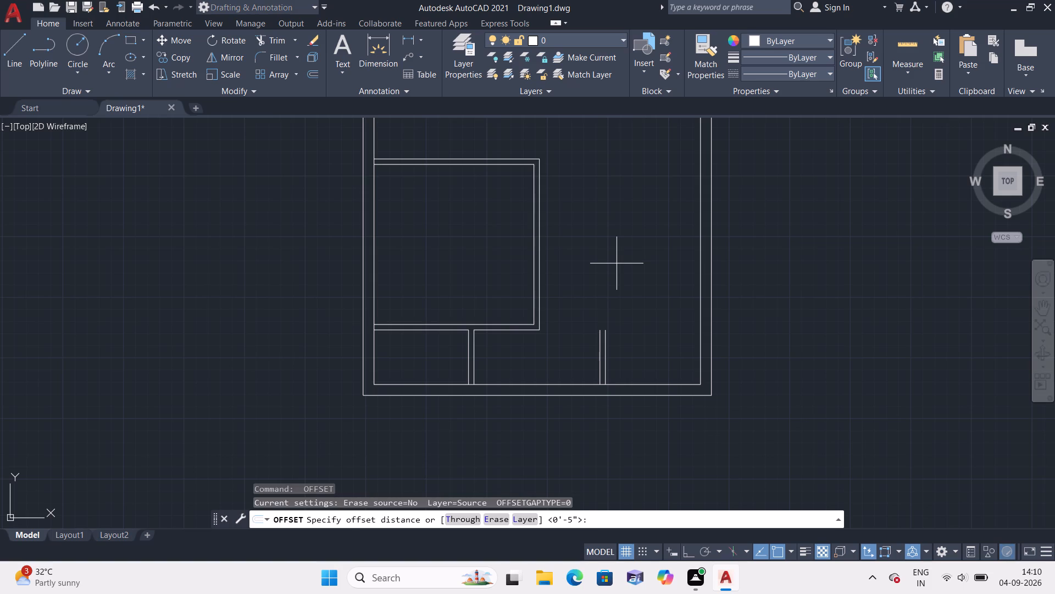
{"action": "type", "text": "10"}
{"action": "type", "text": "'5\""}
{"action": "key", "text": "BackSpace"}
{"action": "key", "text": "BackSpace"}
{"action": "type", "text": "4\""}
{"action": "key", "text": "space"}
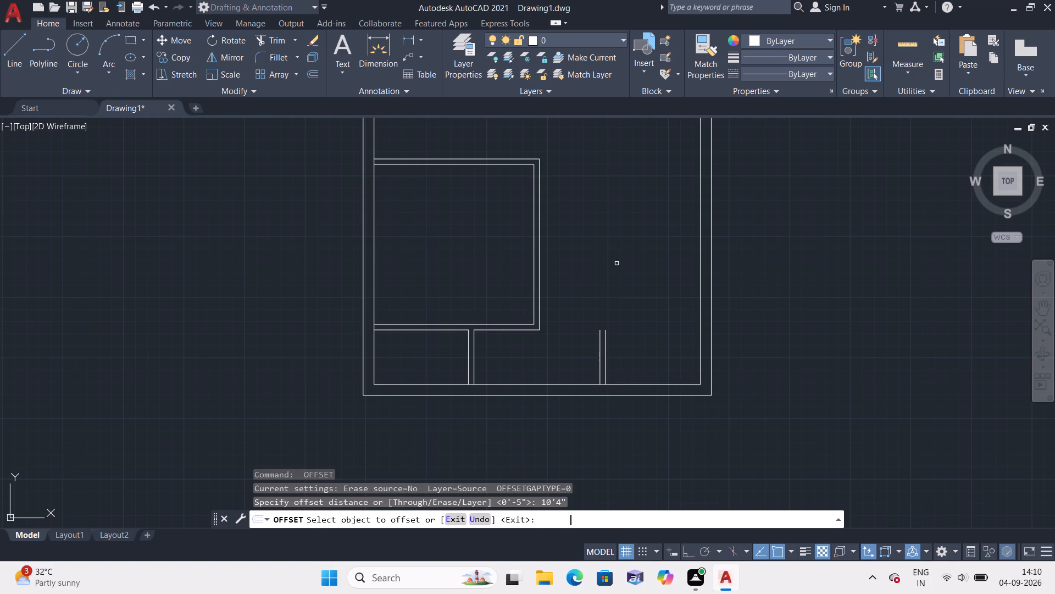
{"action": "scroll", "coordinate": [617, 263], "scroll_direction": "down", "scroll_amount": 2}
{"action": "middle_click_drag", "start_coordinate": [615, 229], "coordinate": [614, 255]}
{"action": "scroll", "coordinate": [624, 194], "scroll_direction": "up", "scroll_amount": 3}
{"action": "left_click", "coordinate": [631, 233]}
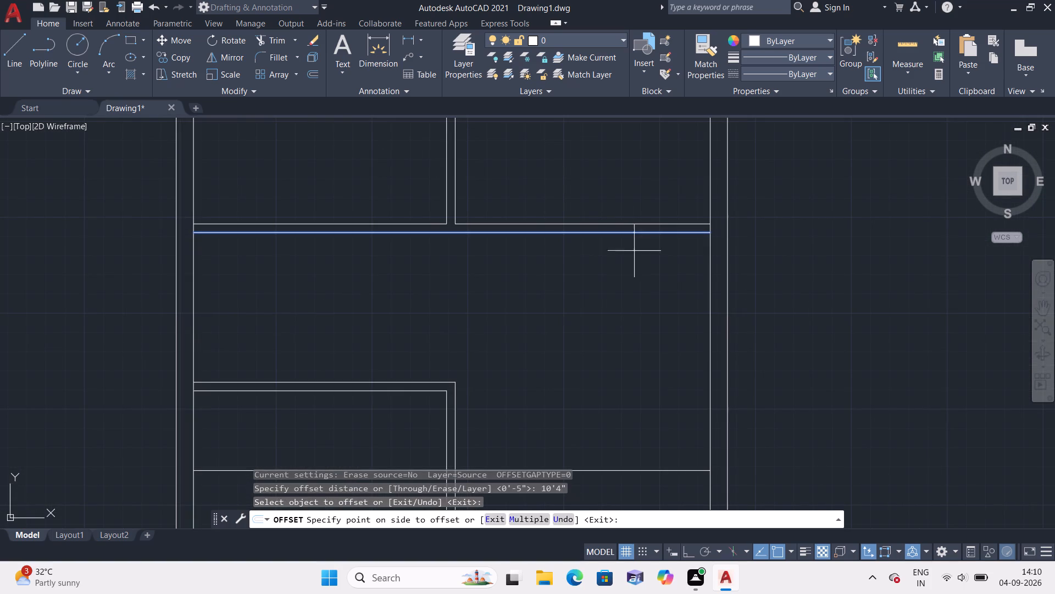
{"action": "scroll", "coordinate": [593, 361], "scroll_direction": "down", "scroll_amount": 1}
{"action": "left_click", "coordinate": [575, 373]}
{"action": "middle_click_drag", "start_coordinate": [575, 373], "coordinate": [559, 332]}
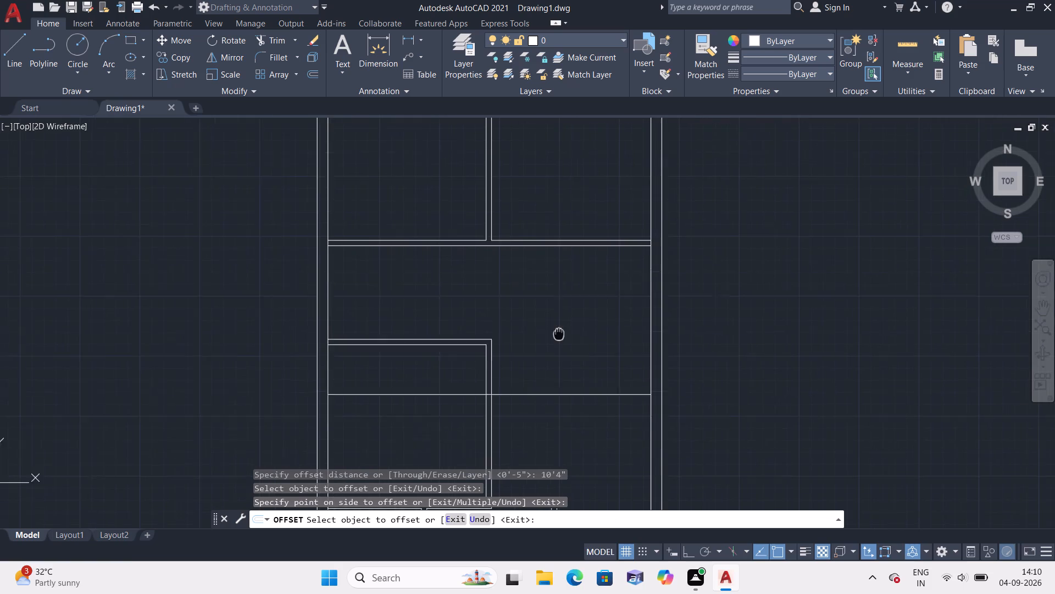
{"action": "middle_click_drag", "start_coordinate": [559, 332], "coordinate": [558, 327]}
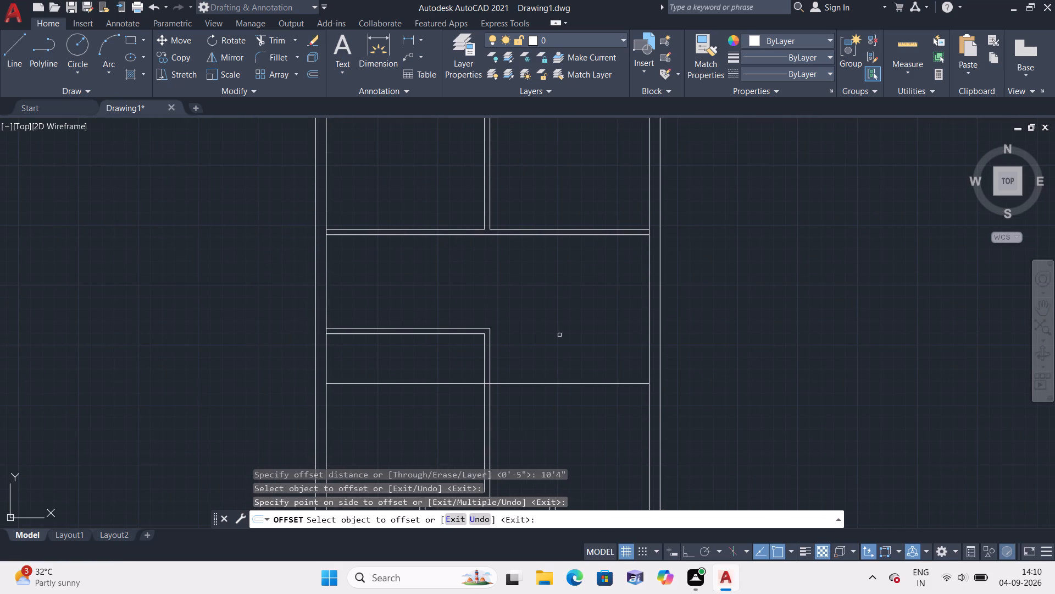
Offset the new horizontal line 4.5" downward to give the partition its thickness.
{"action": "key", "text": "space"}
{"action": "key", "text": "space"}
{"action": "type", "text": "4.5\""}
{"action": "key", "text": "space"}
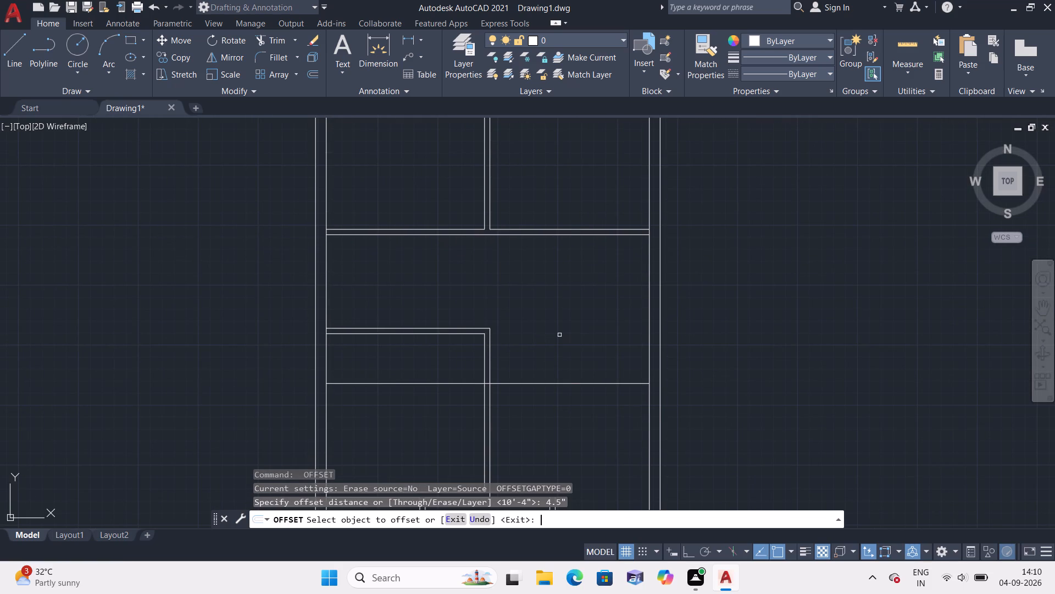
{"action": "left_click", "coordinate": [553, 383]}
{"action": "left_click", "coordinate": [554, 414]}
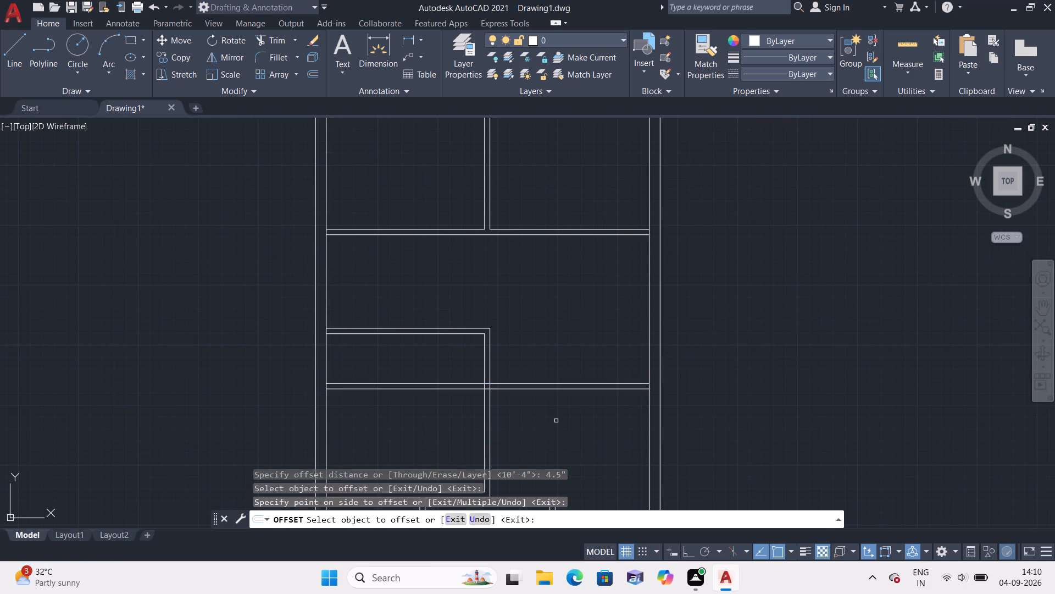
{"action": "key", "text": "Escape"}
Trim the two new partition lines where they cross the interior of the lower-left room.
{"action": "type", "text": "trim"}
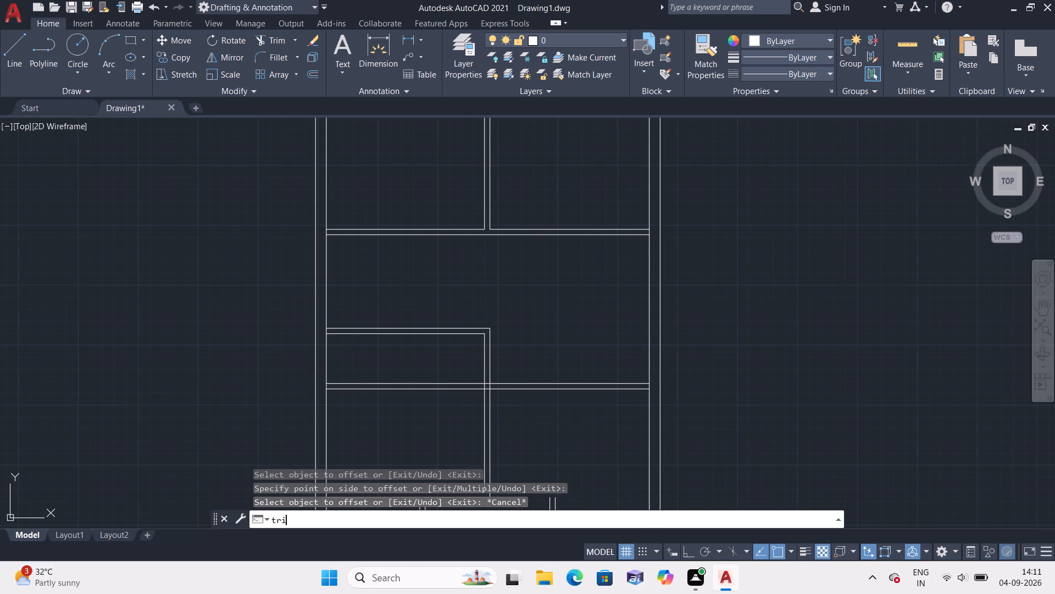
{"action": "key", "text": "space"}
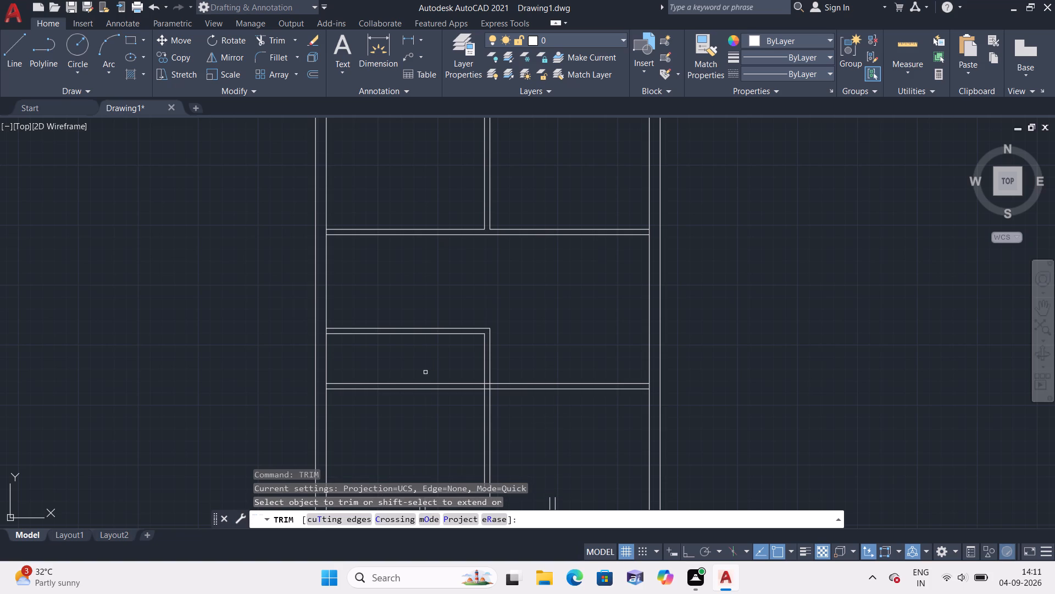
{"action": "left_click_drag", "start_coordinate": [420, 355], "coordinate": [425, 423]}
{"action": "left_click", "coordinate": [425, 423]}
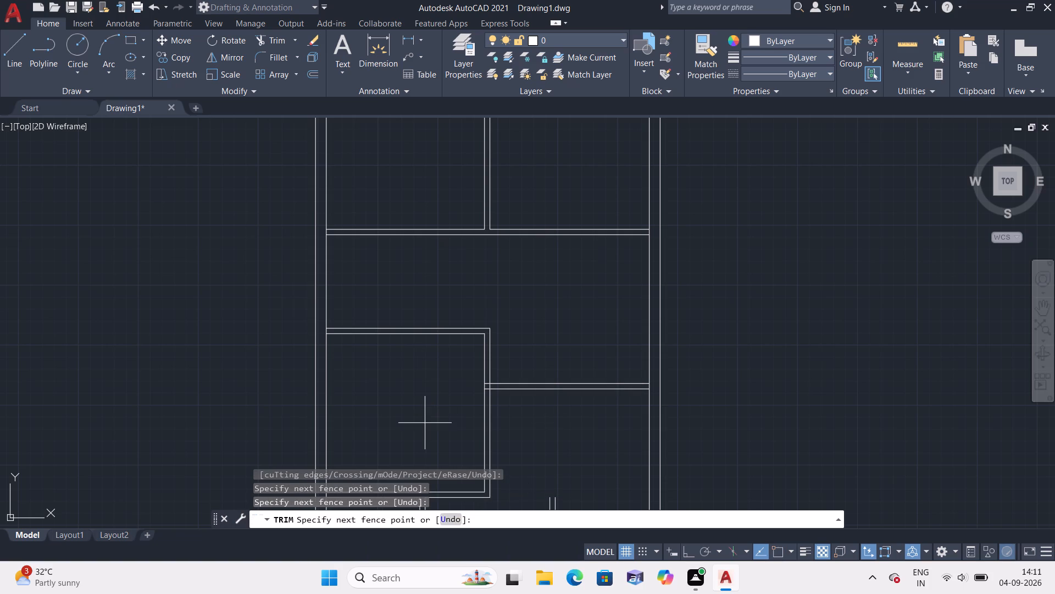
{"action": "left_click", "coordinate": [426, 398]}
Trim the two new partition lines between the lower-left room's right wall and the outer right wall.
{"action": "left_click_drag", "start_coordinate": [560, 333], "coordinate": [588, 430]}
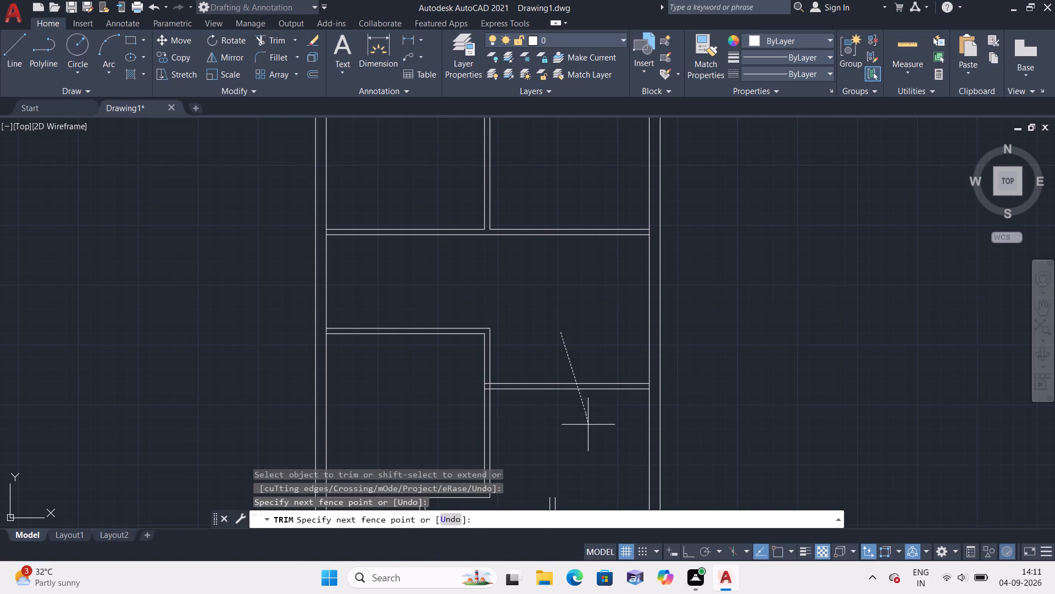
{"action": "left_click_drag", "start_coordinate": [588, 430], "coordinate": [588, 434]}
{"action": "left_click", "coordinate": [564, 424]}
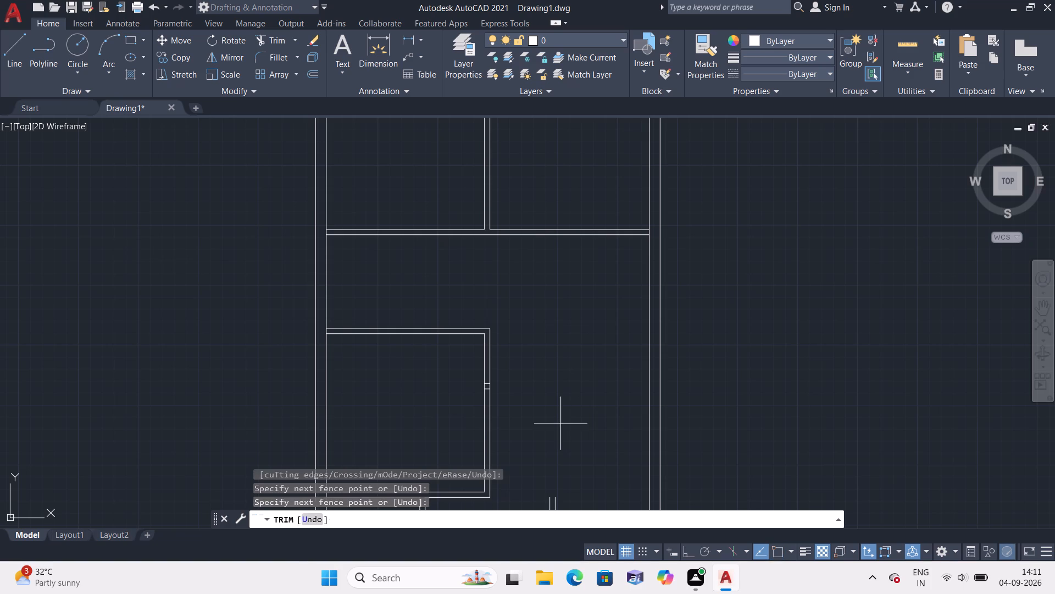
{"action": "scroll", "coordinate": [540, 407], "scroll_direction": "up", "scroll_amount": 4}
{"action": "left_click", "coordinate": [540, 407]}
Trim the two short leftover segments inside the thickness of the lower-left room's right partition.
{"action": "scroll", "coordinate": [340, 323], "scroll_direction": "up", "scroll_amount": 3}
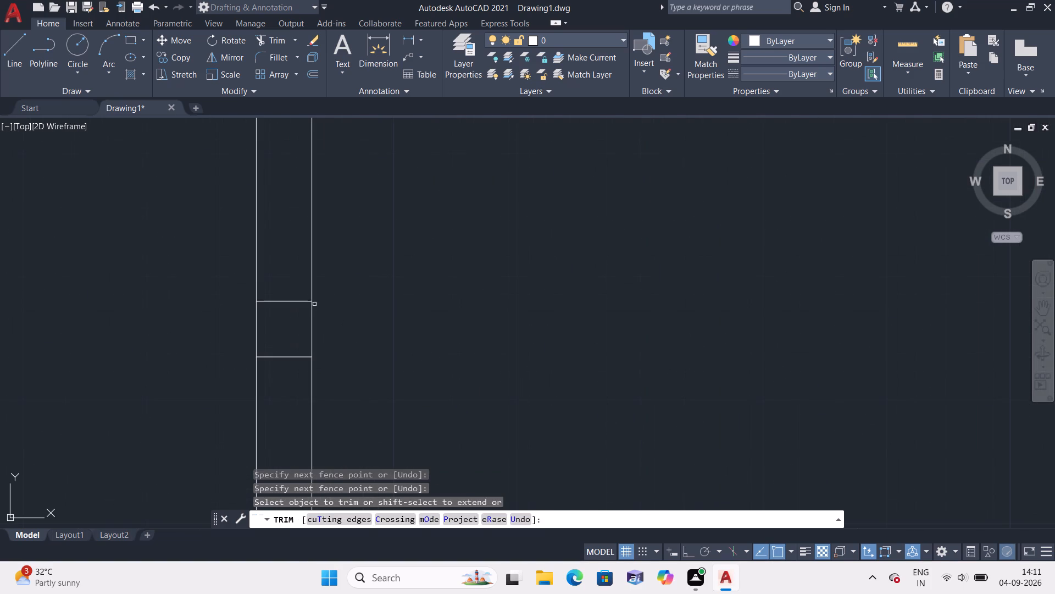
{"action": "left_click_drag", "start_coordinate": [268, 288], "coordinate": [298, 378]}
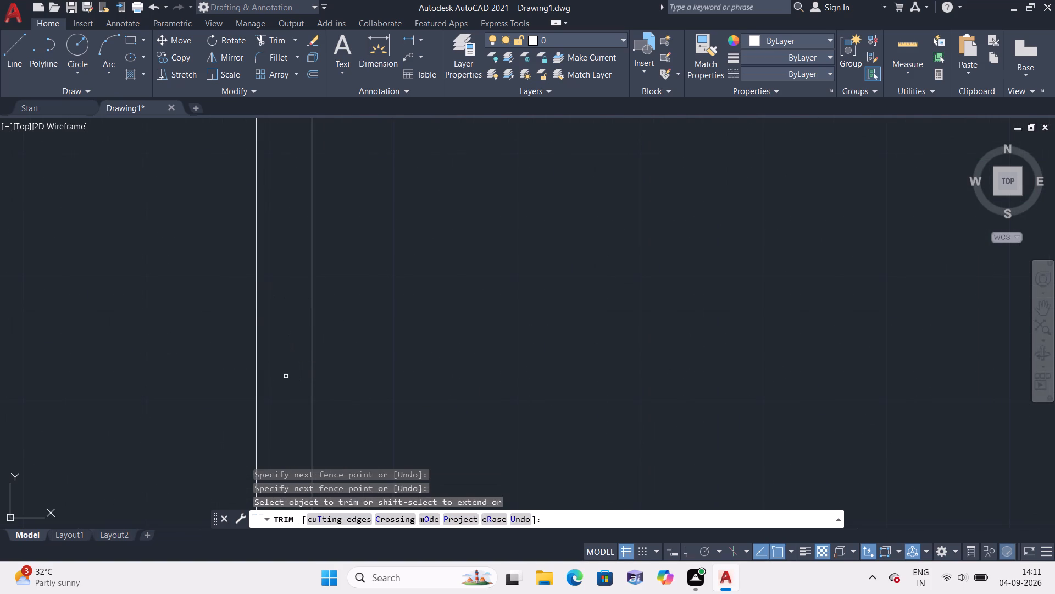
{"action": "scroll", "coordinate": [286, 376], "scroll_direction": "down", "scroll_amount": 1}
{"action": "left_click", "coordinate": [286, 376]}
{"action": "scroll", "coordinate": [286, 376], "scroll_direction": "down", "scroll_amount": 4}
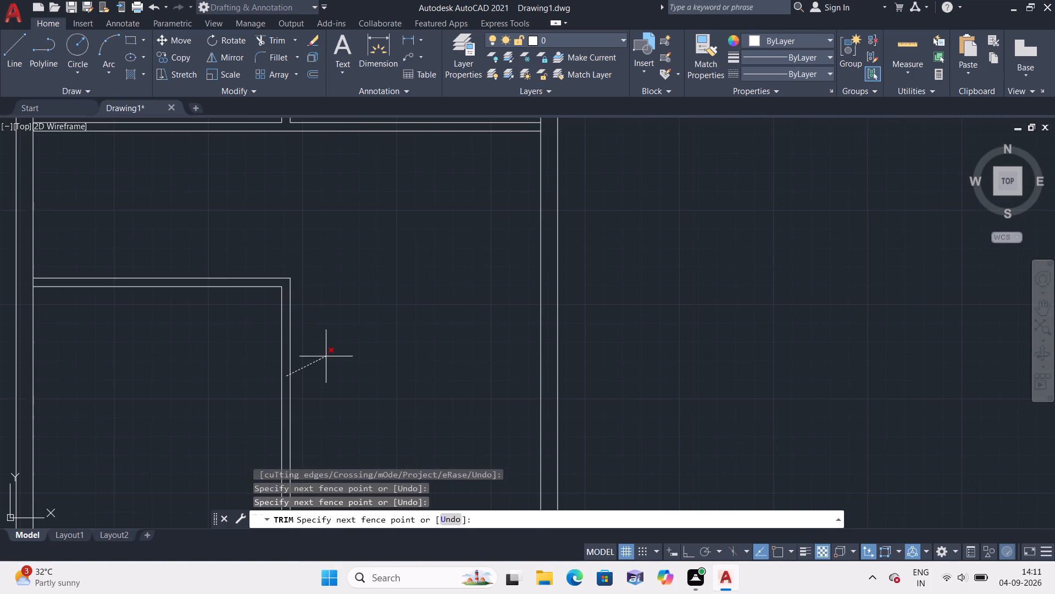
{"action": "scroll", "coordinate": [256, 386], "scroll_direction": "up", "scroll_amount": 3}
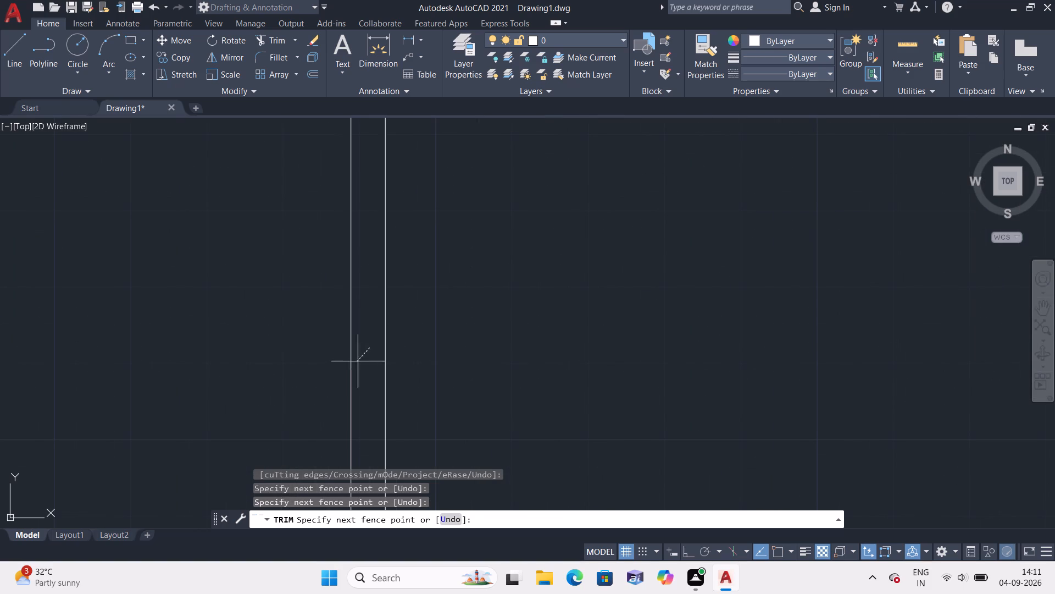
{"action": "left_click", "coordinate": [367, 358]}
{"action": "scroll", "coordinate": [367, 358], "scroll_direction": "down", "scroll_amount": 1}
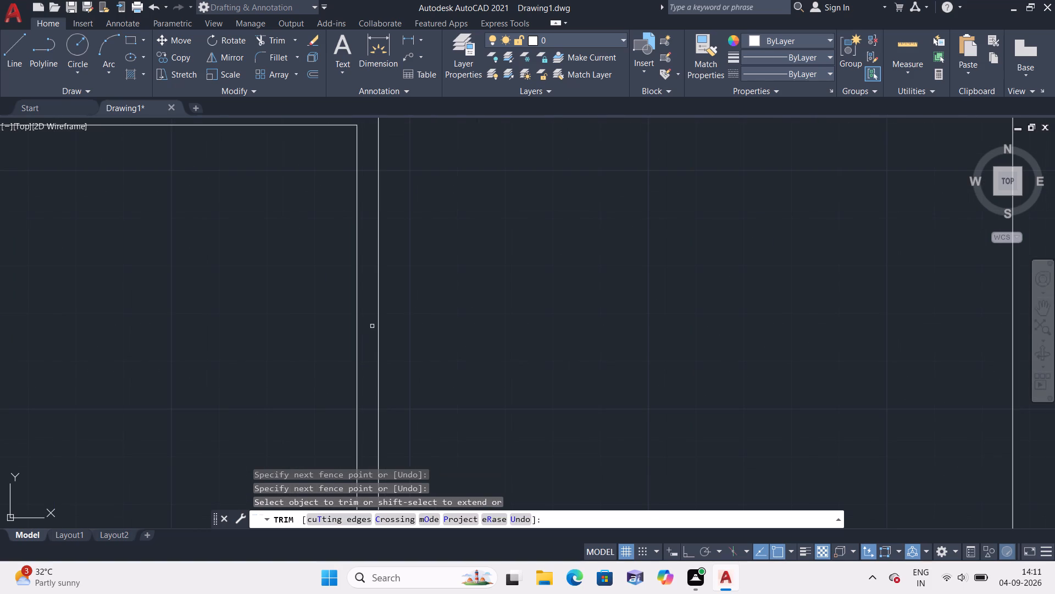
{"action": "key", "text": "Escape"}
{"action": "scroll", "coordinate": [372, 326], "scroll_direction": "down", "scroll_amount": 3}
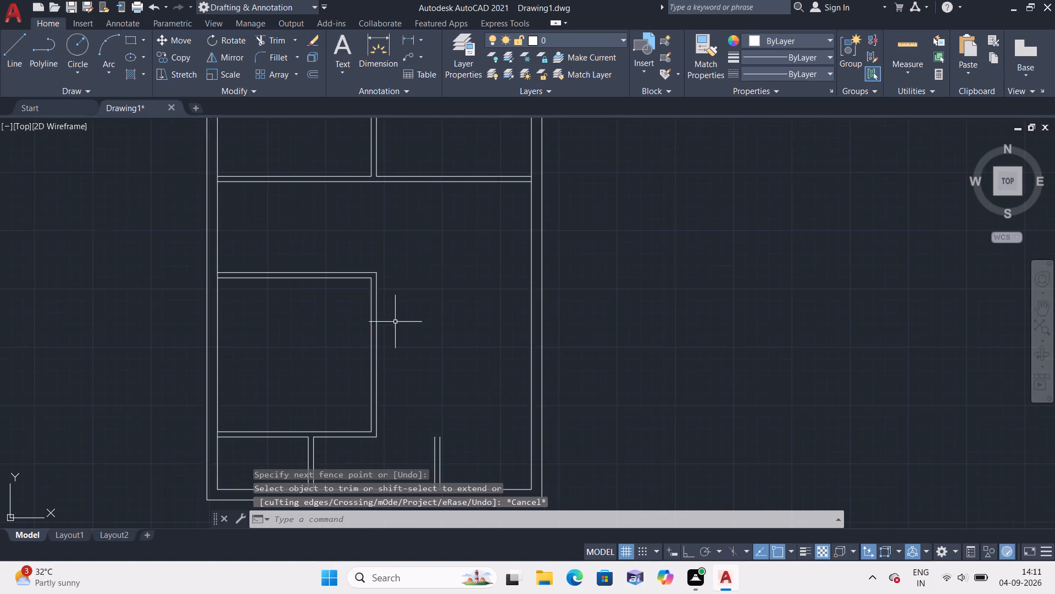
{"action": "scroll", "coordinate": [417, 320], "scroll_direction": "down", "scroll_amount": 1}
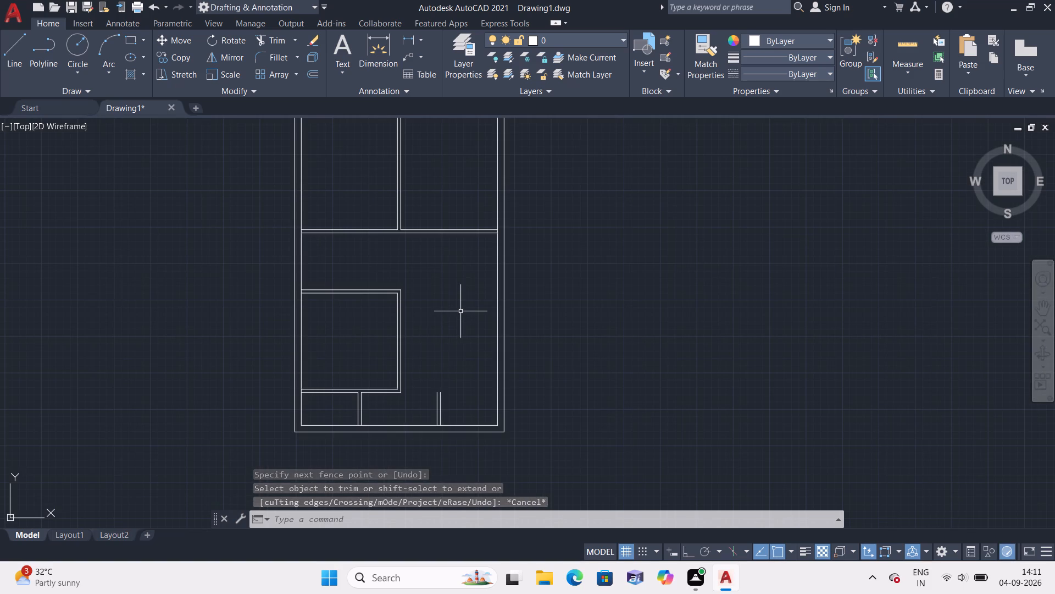
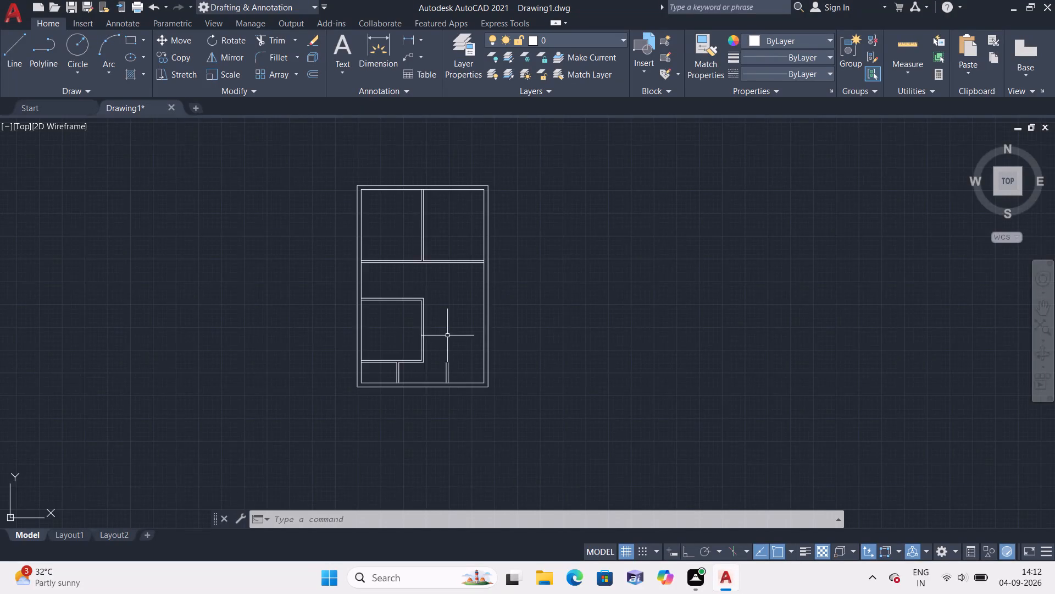
Offset the inner line of the bottom outer wall 3'9" upward to set the depth of the lower-right room.
{"action": "scroll", "coordinate": [447, 339], "scroll_direction": "up", "scroll_amount": 2}
{"action": "middle_click_drag", "start_coordinate": [447, 339], "coordinate": [405, 312]}
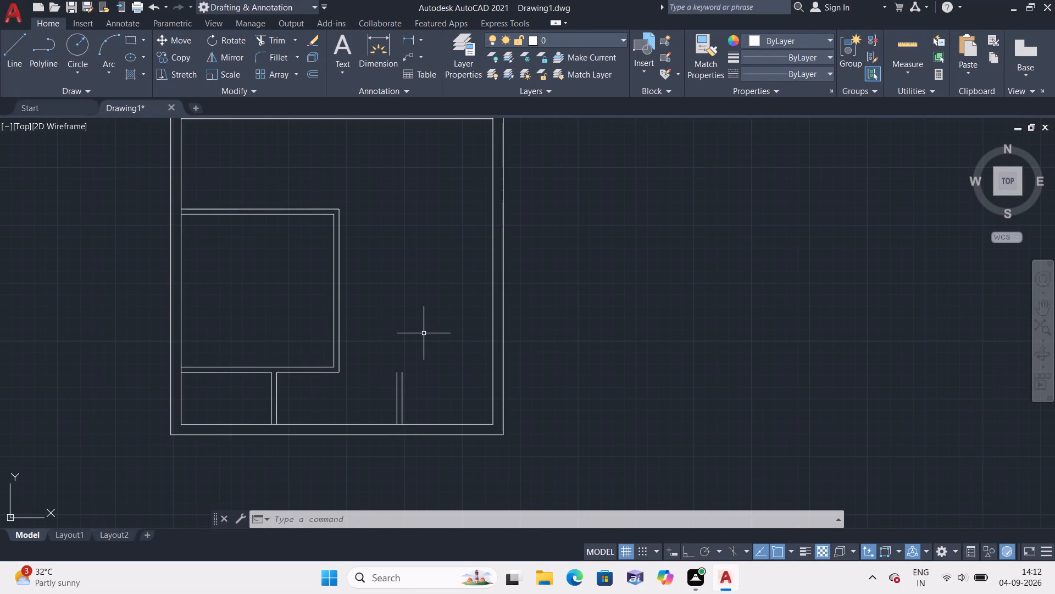
{"action": "middle_click_drag", "start_coordinate": [424, 333], "coordinate": [415, 251]}
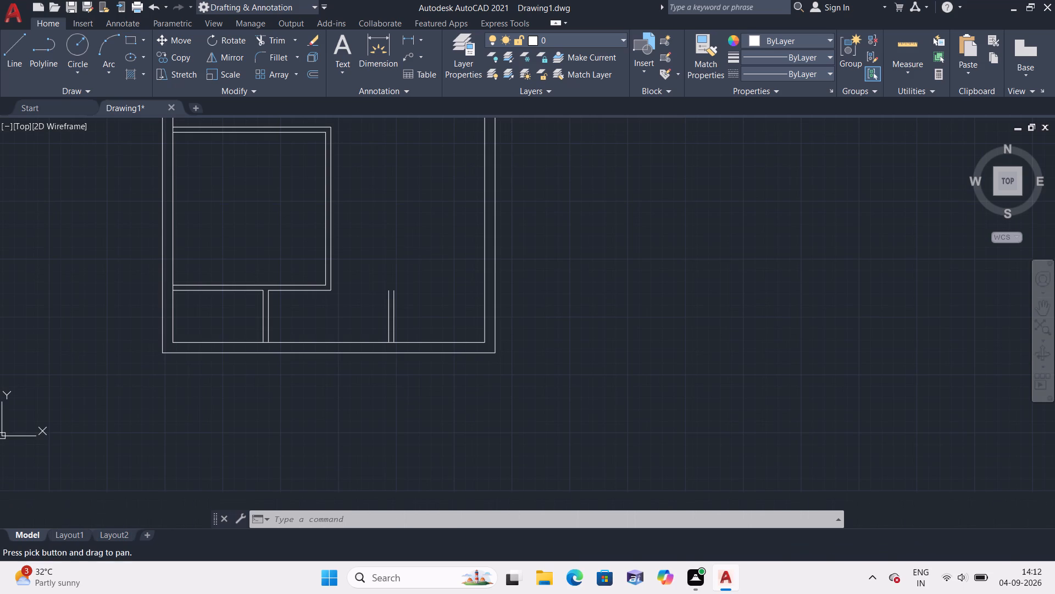
{"action": "key", "text": "space"}
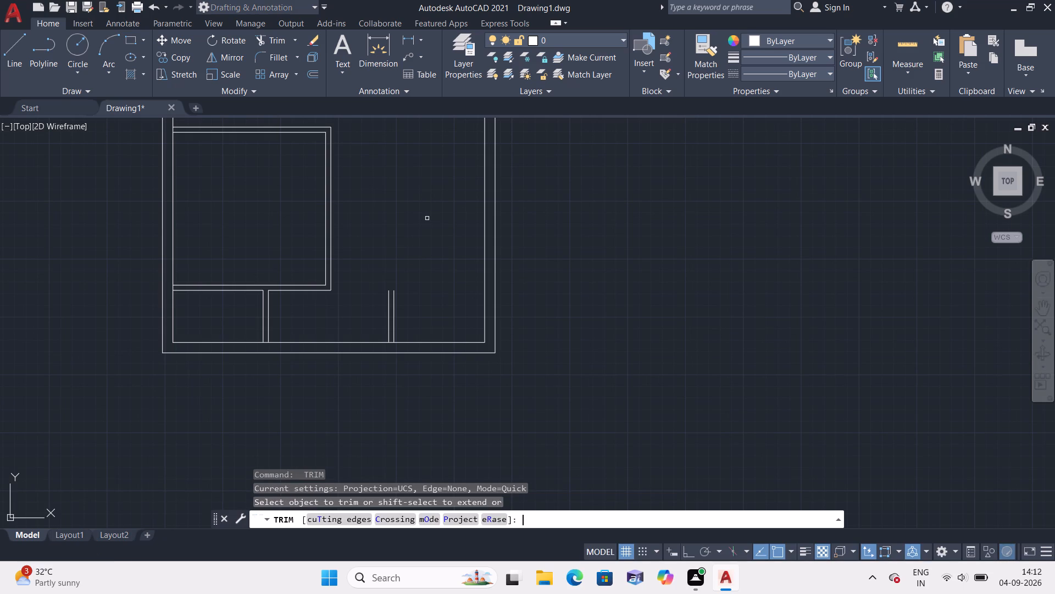
{"action": "key", "text": "Escape"}
{"action": "type", "text": "offset"}
{"action": "key", "text": "space"}
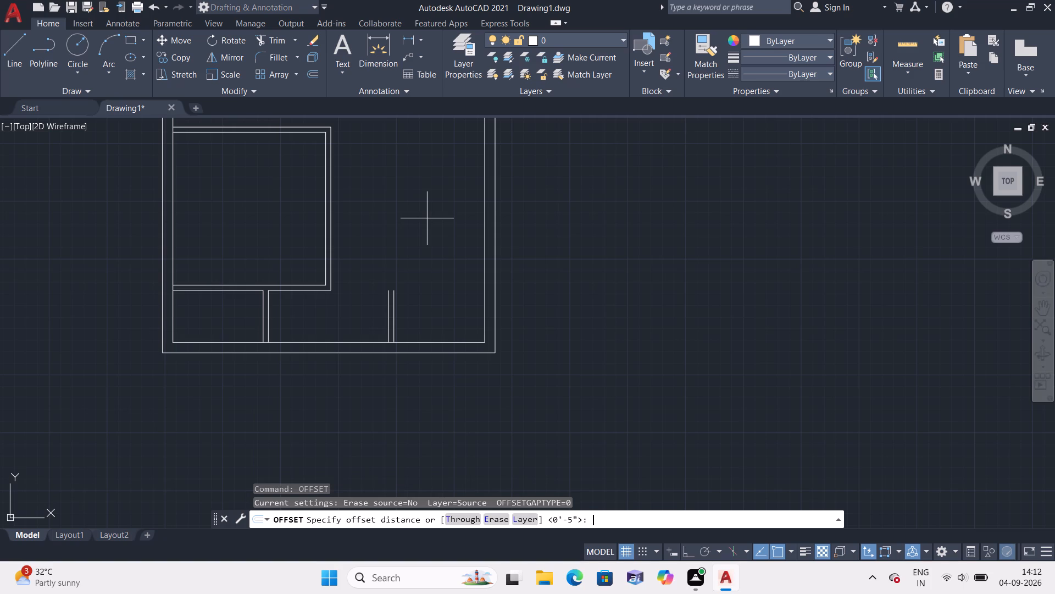
{"action": "type", "text": "3'9\""}
{"action": "key", "text": "space"}
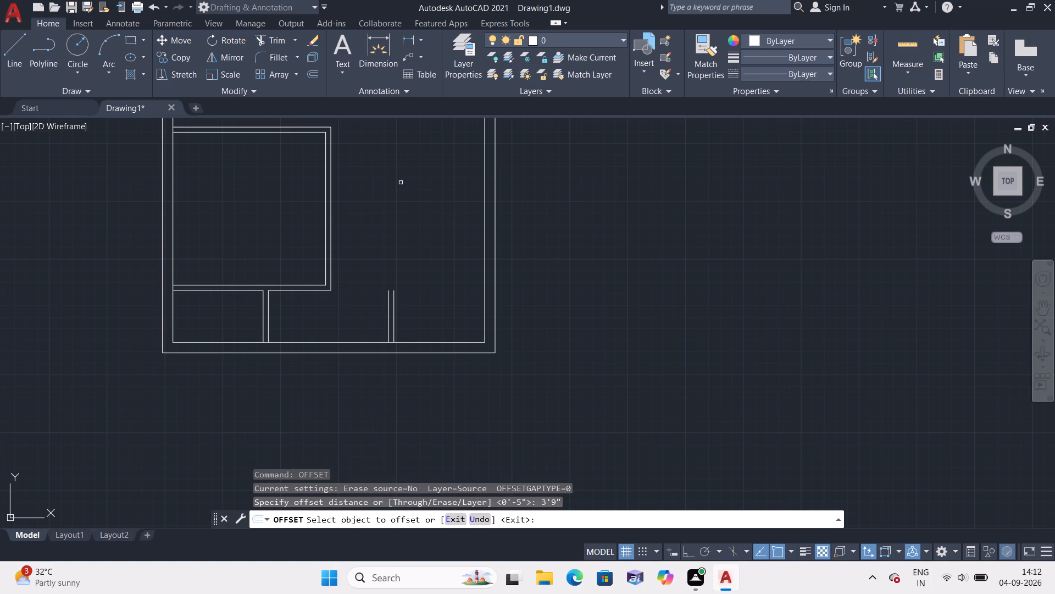
{"action": "left_click", "coordinate": [427, 343]}
{"action": "left_click", "coordinate": [431, 310]}
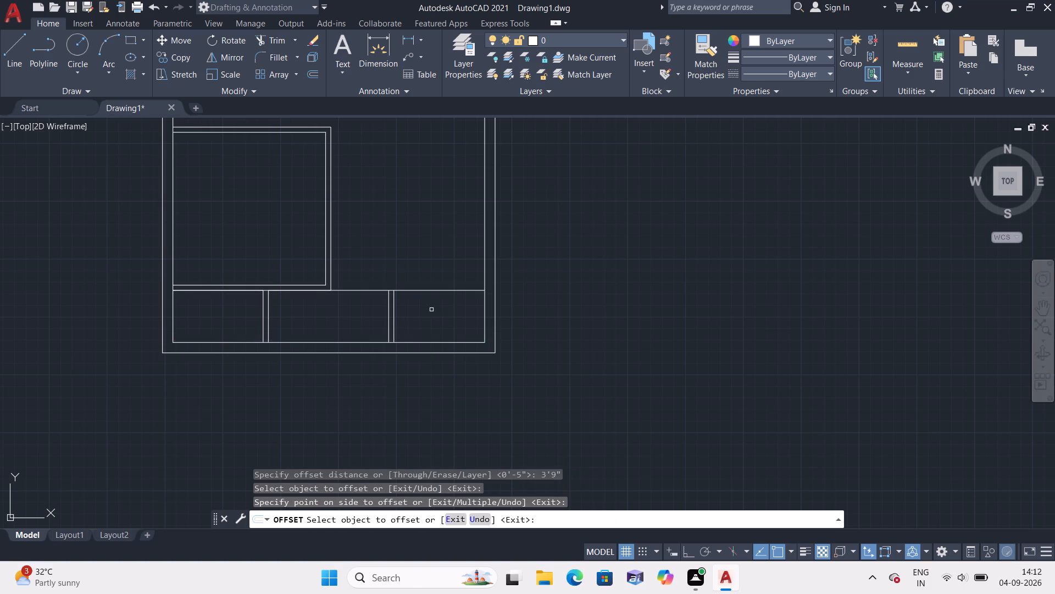
{"action": "key", "text": "space"}
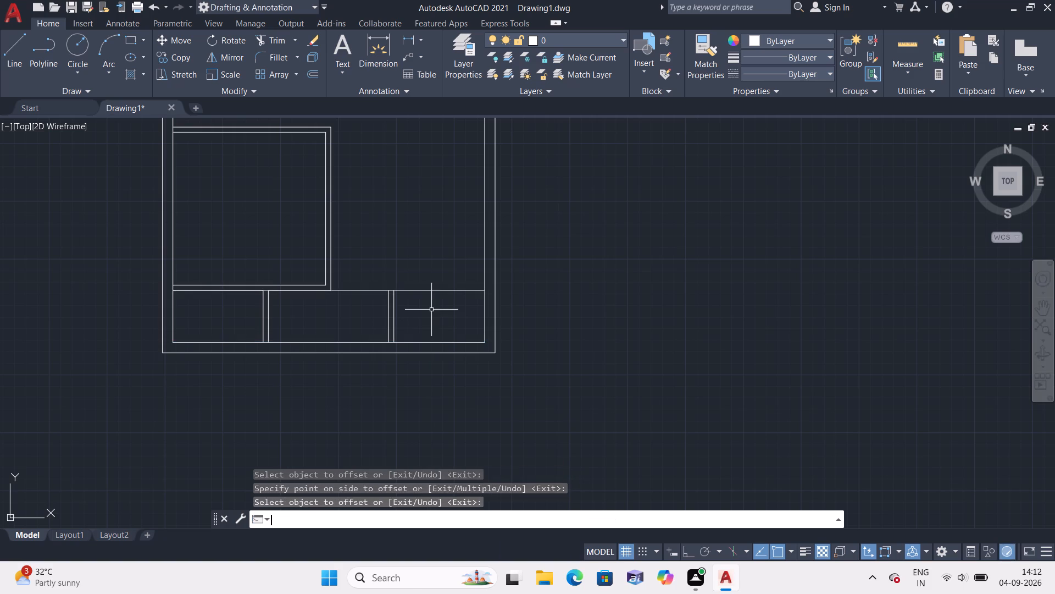
Offset the new horizontal line 4.5" upward to give the partition its thickness.
{"action": "key", "text": "space"}
{"action": "type", "text": "4.5\""}
{"action": "key", "text": "space"}
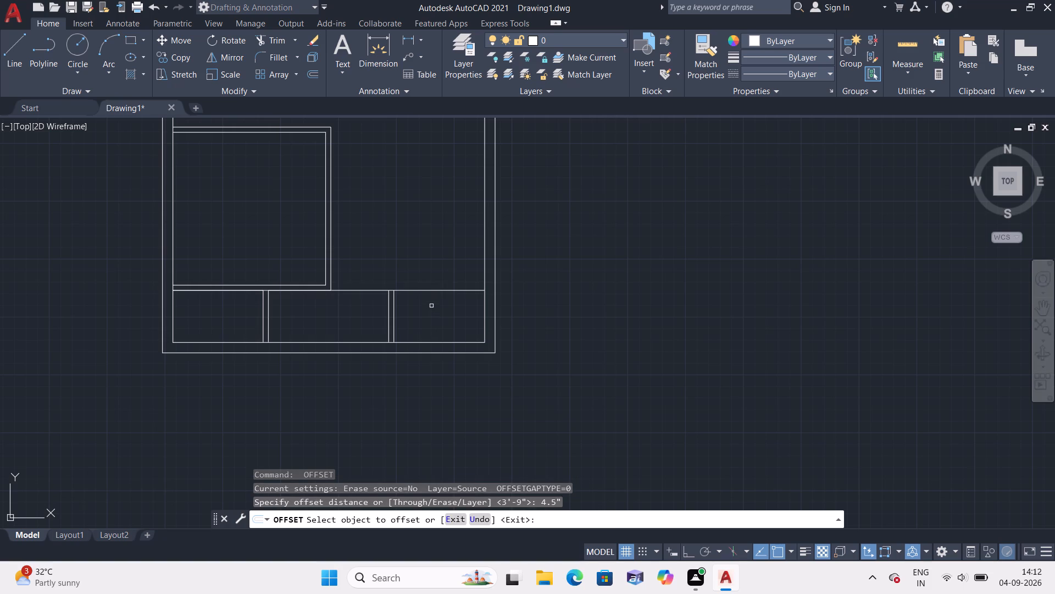
{"action": "left_click", "coordinate": [436, 290]}
{"action": "left_click", "coordinate": [434, 235]}
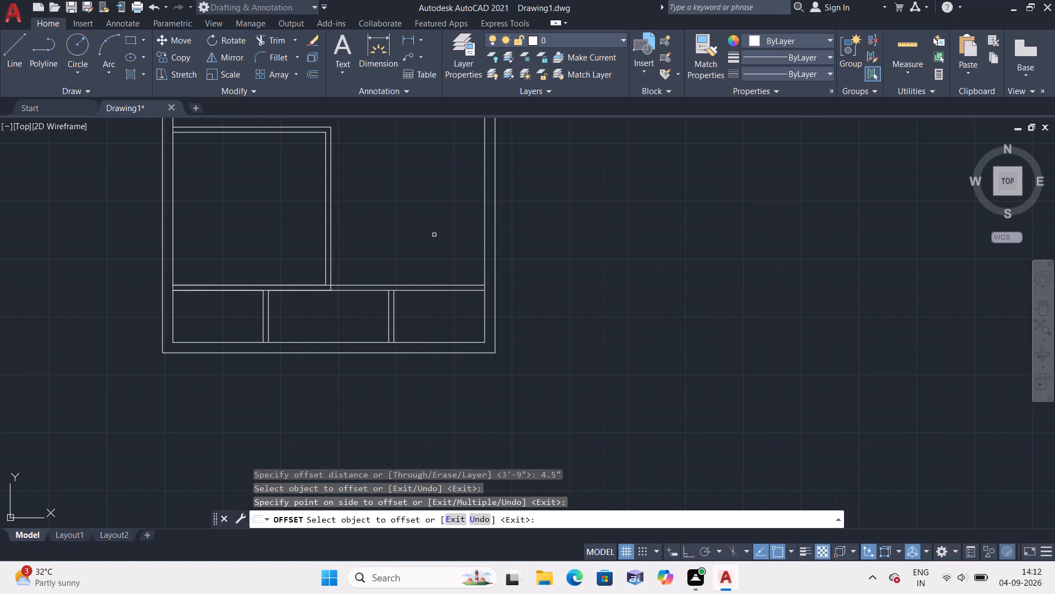
{"action": "key", "text": "Escape"}
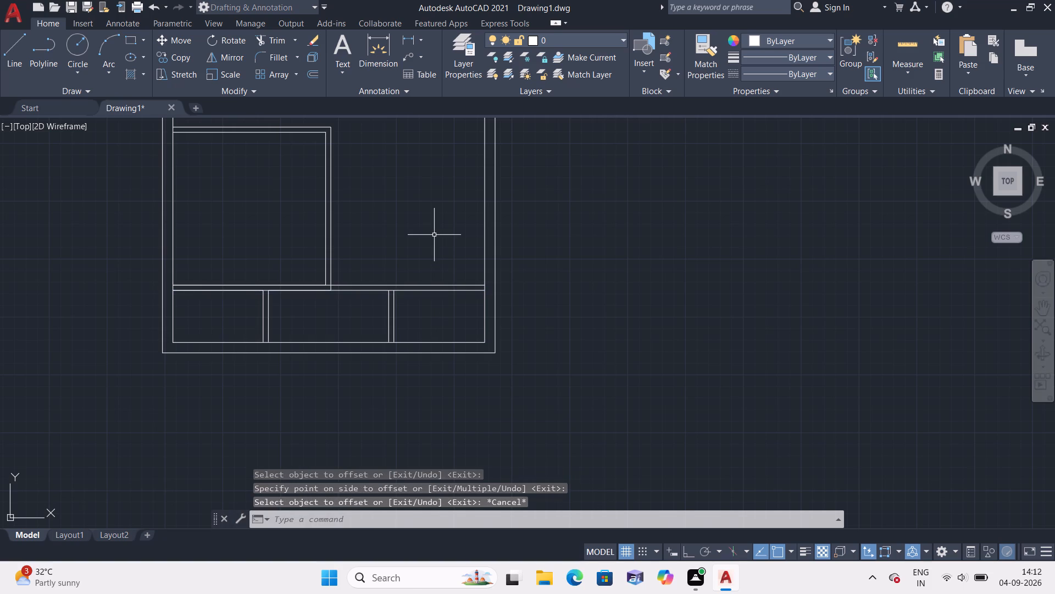
Extend the two short vertical partition lines near the lower-right corner up to the new horizontal partition's upper line.
{"action": "type", "text": "exte"}
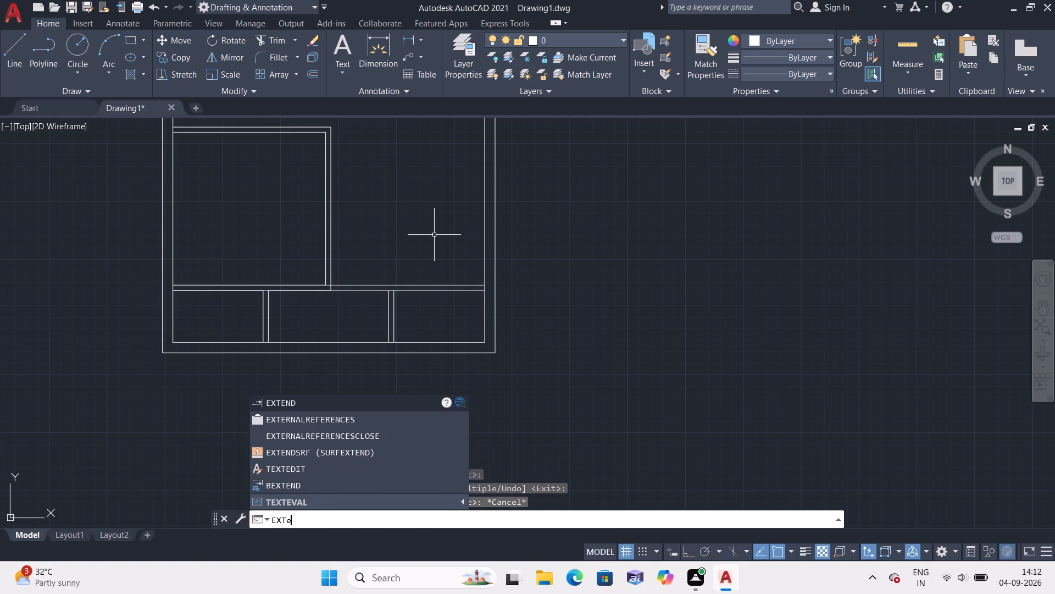
{"action": "key", "text": "space"}
{"action": "left_click_drag", "start_coordinate": [369, 312], "coordinate": [406, 321]}
{"action": "scroll", "coordinate": [378, 306], "scroll_direction": "up", "scroll_amount": 1}
{"action": "left_click_drag", "start_coordinate": [378, 306], "coordinate": [398, 298]}
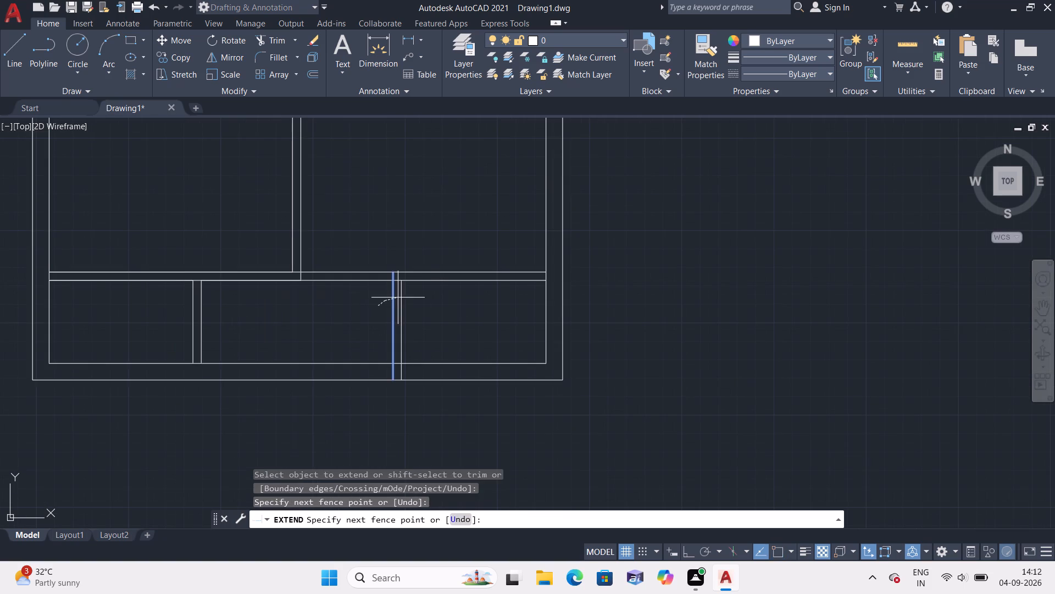
{"action": "left_click_drag", "start_coordinate": [398, 298], "coordinate": [440, 296]}
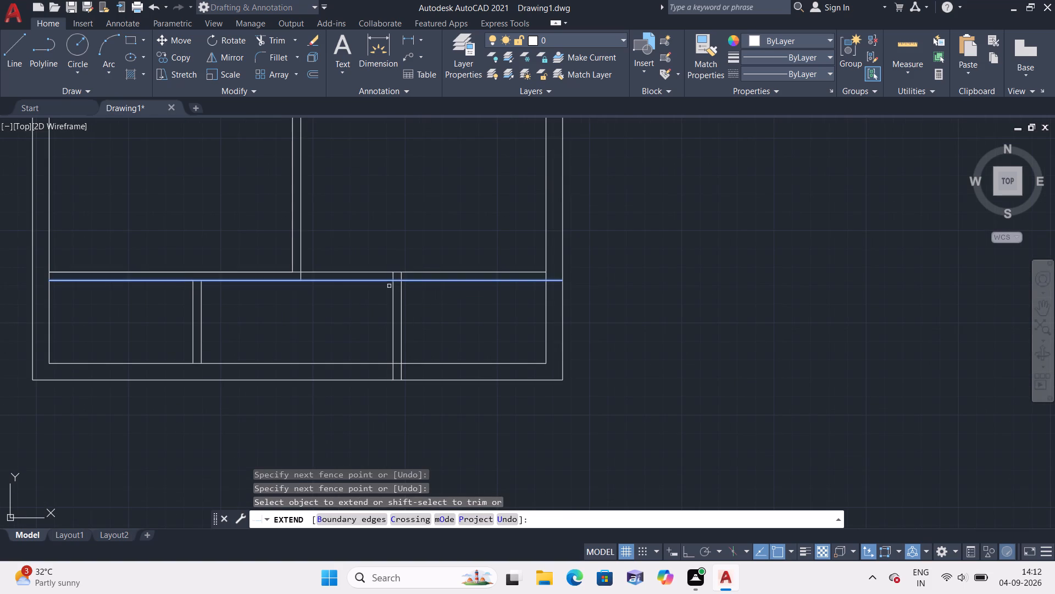
{"action": "left_click_drag", "start_coordinate": [388, 290], "coordinate": [438, 296]}
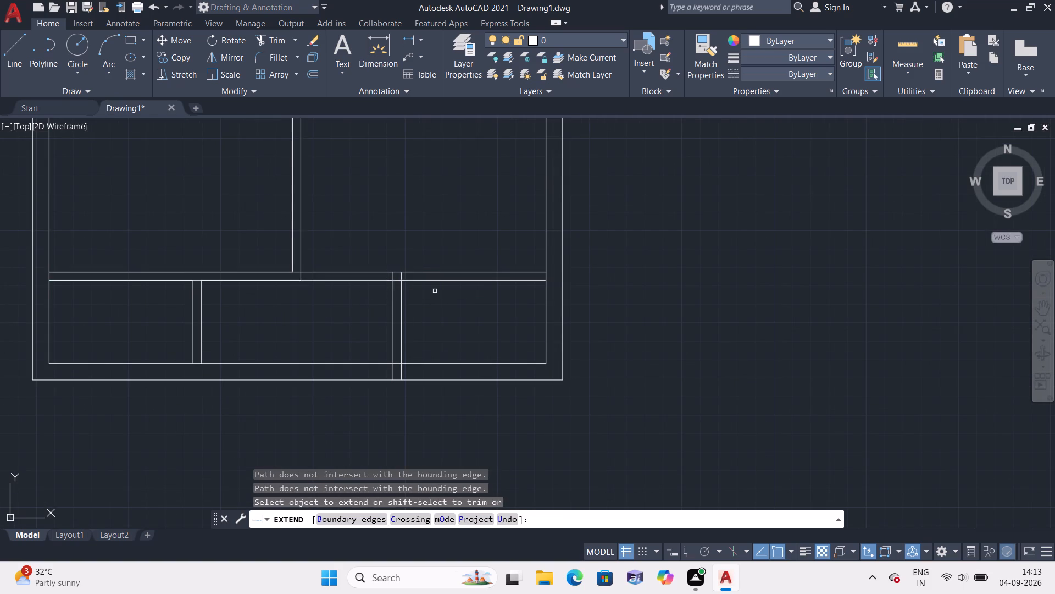
{"action": "scroll", "coordinate": [407, 280], "scroll_direction": "up", "scroll_amount": 3}
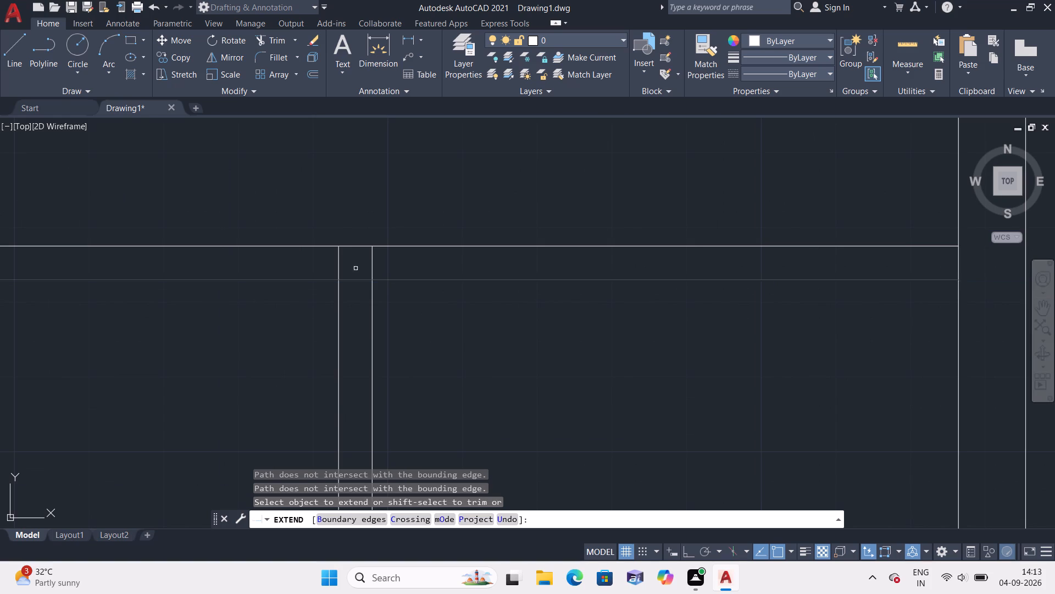
{"action": "left_click_drag", "start_coordinate": [327, 262], "coordinate": [385, 263]}
{"action": "scroll", "coordinate": [385, 263], "scroll_direction": "down", "scroll_amount": 2}
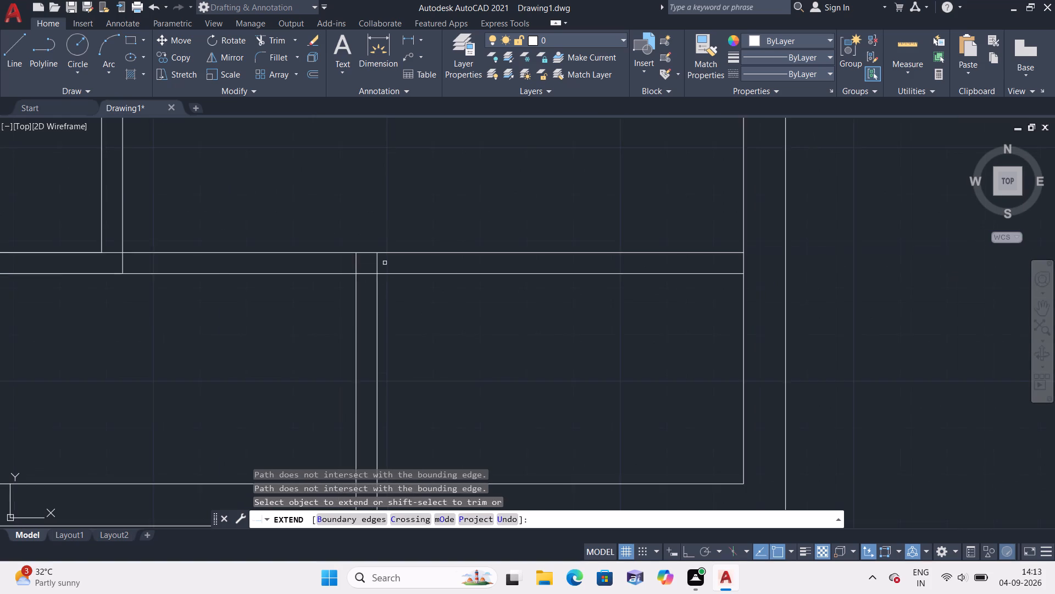
{"action": "key", "text": "Escape"}
Trim the ends of the two vertical partition lines that run into the bottom outer wall's thickness.
{"action": "scroll", "coordinate": [398, 294], "scroll_direction": "down", "scroll_amount": 2}
{"action": "middle_click_drag", "start_coordinate": [417, 315], "coordinate": [434, 287]}
{"action": "type", "text": "trim"}
{"action": "key", "text": "space"}
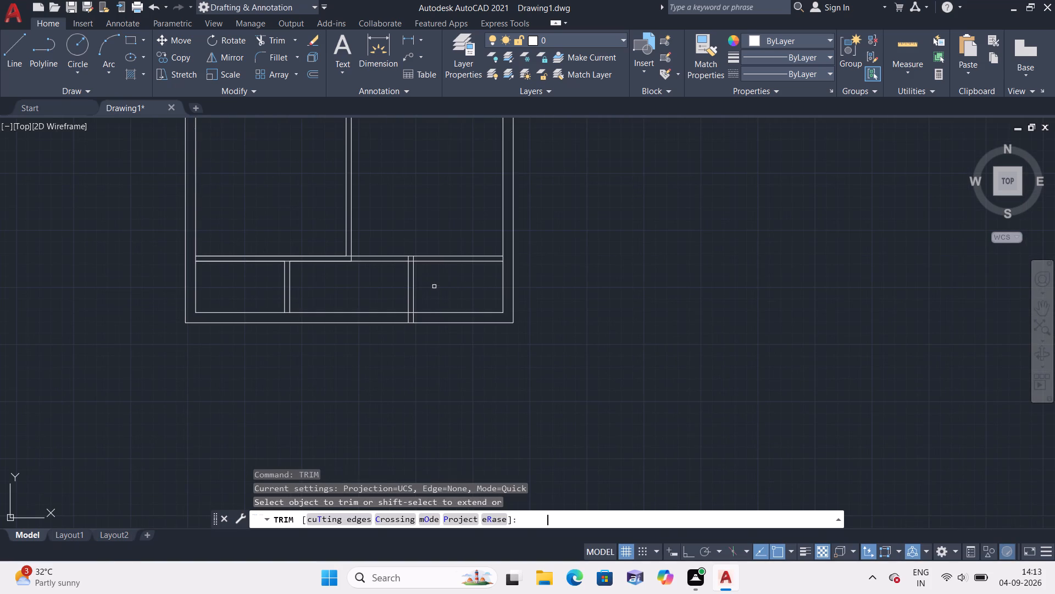
{"action": "scroll", "coordinate": [410, 326], "scroll_direction": "up", "scroll_amount": 3}
{"action": "left_click_drag", "start_coordinate": [384, 298], "coordinate": [438, 303]}
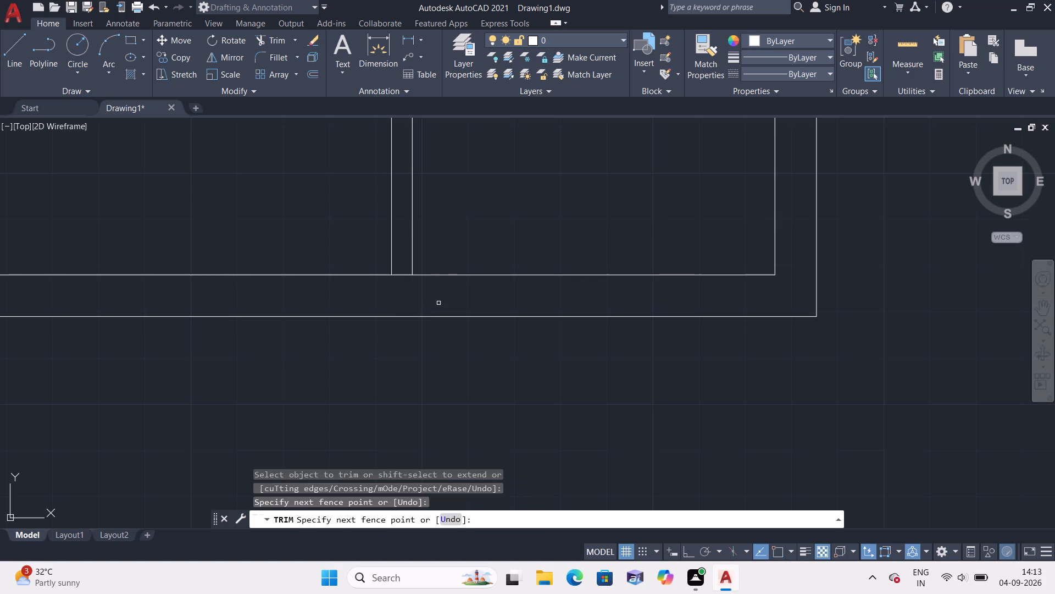
Trim the two horizontal partition lines between the lower-left room and the lower-right room's vertical partition.
{"action": "scroll", "coordinate": [438, 303], "scroll_direction": "down", "scroll_amount": 1}
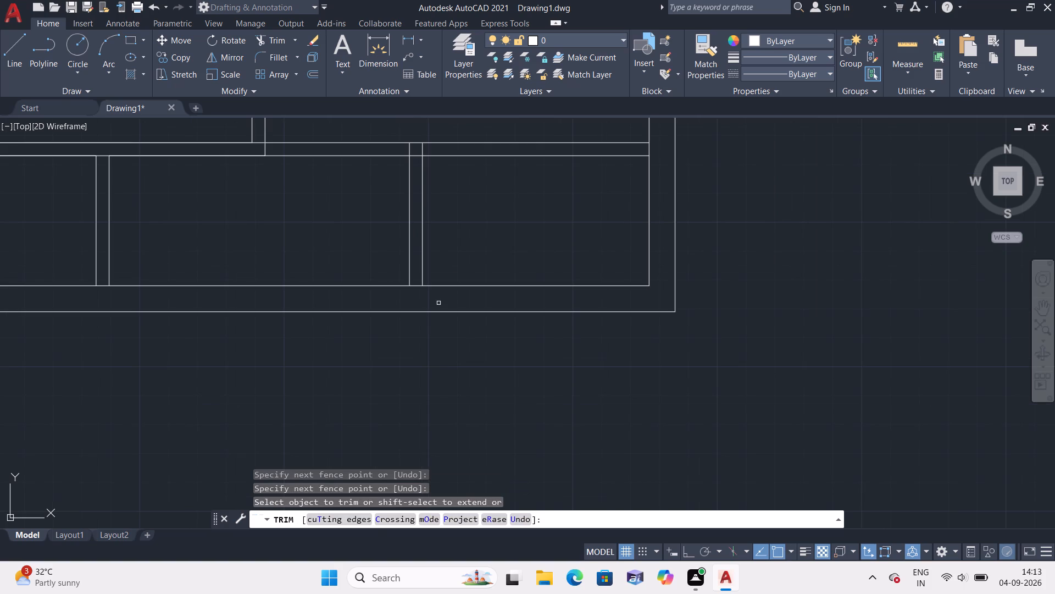
{"action": "scroll", "coordinate": [438, 303], "scroll_direction": "down", "scroll_amount": 2}
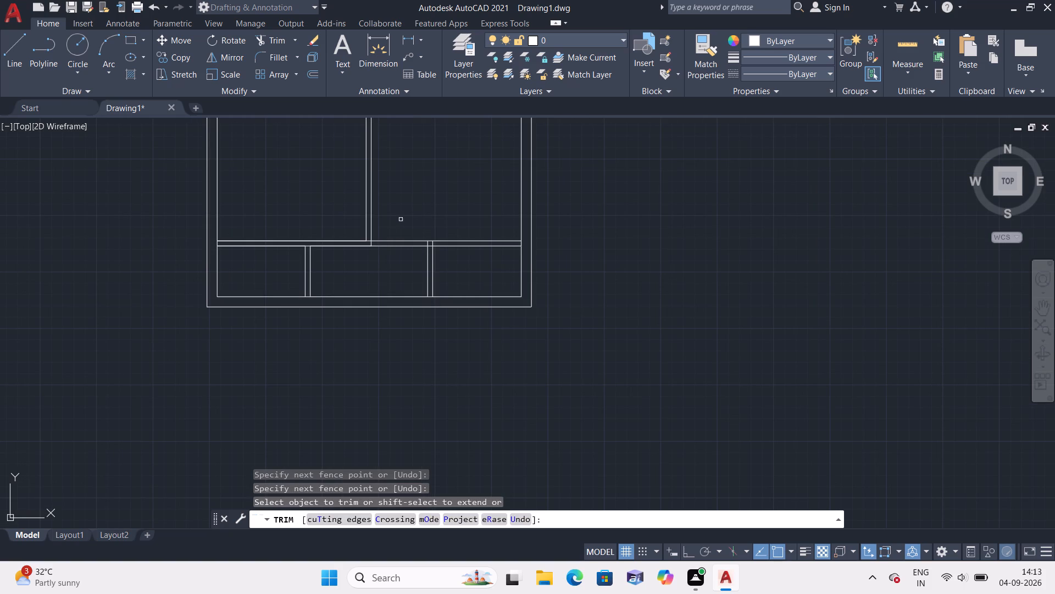
{"action": "left_click_drag", "start_coordinate": [401, 218], "coordinate": [406, 259]}
Trim the two leftover segments inside the wall thickness at the lower-right room's upper-left corner.
{"action": "scroll", "coordinate": [404, 256], "scroll_direction": "down", "scroll_amount": 1}
{"action": "middle_click_drag", "start_coordinate": [404, 256], "coordinate": [410, 295]}
{"action": "scroll", "coordinate": [411, 289], "scroll_direction": "up", "scroll_amount": 4}
{"action": "scroll", "coordinate": [496, 290], "scroll_direction": "up", "scroll_amount": 4}
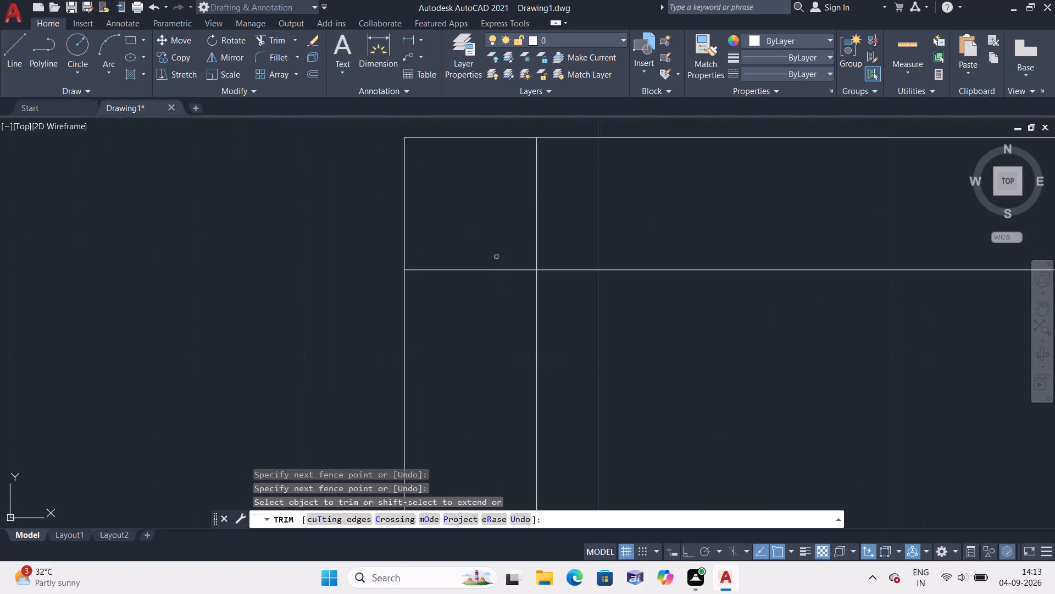
{"action": "left_click_drag", "start_coordinate": [496, 252], "coordinate": [498, 294]}
{"action": "left_click_drag", "start_coordinate": [513, 222], "coordinate": [566, 216]}
{"action": "scroll", "coordinate": [566, 216], "scroll_direction": "down", "scroll_amount": 1}
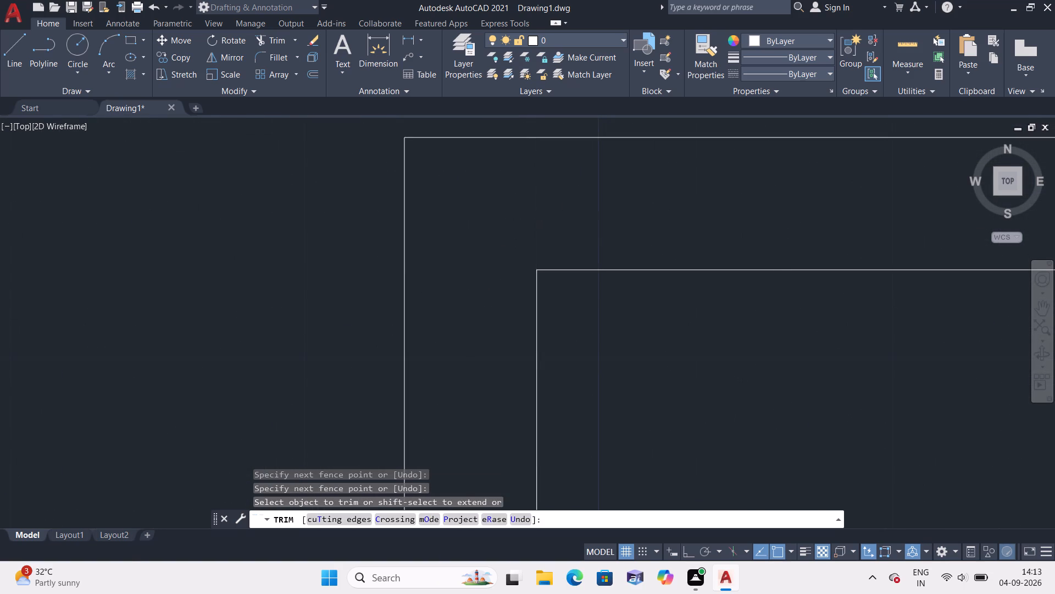
{"action": "scroll", "coordinate": [566, 216], "scroll_direction": "down", "scroll_amount": 1}
{"action": "key", "text": "Escape"}
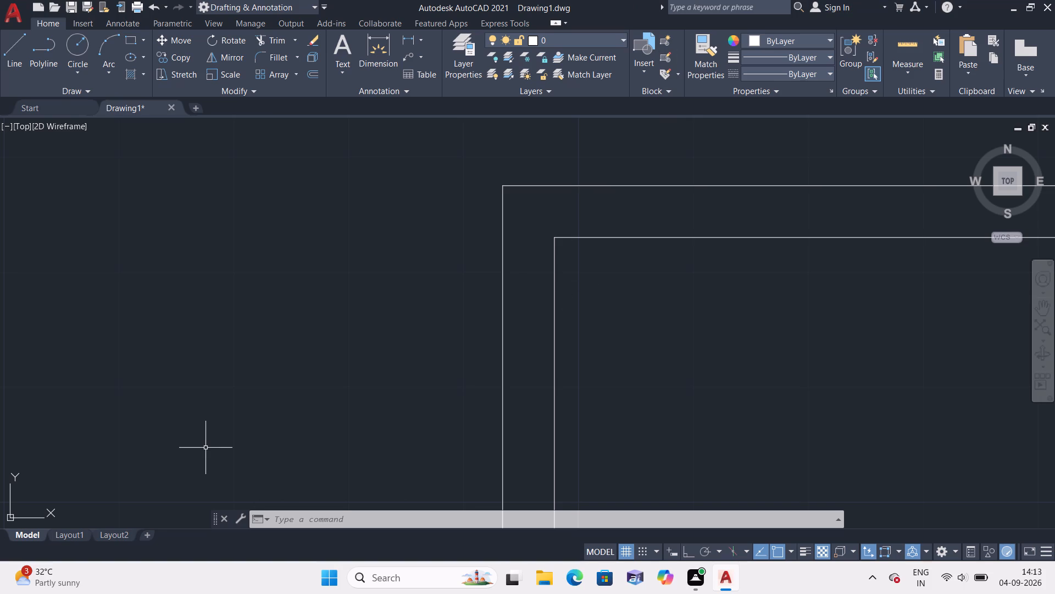
Offset the inner line of the right outer wall 6'6" to the left.
{"action": "scroll", "coordinate": [39, 593], "scroll_direction": "down", "scroll_amount": 5}
{"action": "scroll", "coordinate": [331, 413], "scroll_direction": "down", "scroll_amount": 3}
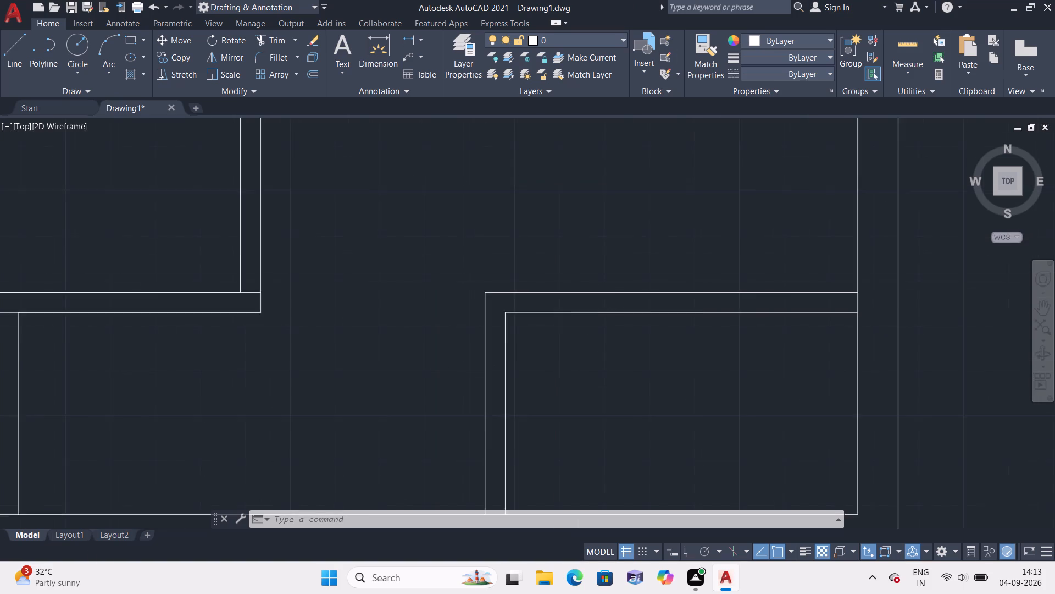
{"action": "scroll", "coordinate": [564, 324], "scroll_direction": "down", "scroll_amount": 1}
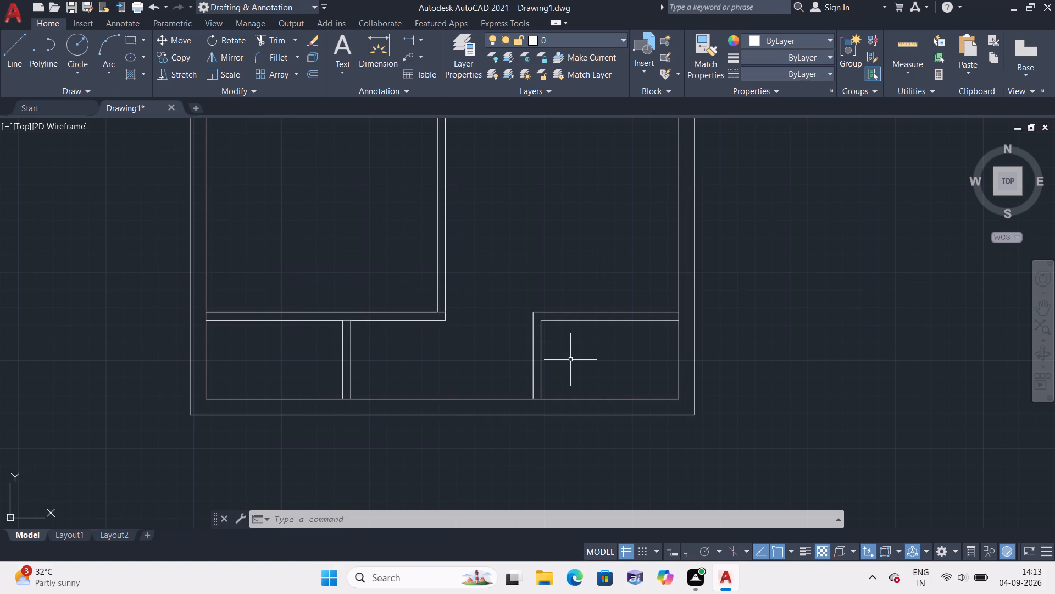
{"action": "scroll", "coordinate": [570, 360], "scroll_direction": "down", "scroll_amount": 1}
{"action": "scroll", "coordinate": [573, 360], "scroll_direction": "up", "scroll_amount": 1}
{"action": "middle_click_drag", "start_coordinate": [573, 360], "coordinate": [528, 389]}
{"action": "scroll", "coordinate": [528, 389], "scroll_direction": "down", "scroll_amount": 1}
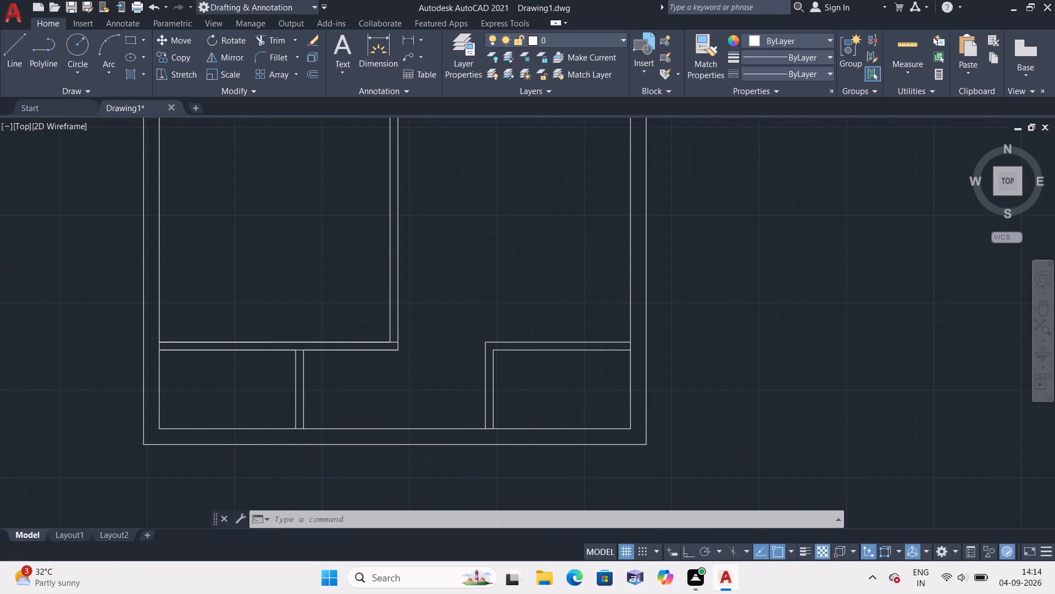
{"action": "type", "text": "offset"}
{"action": "key", "text": "space"}
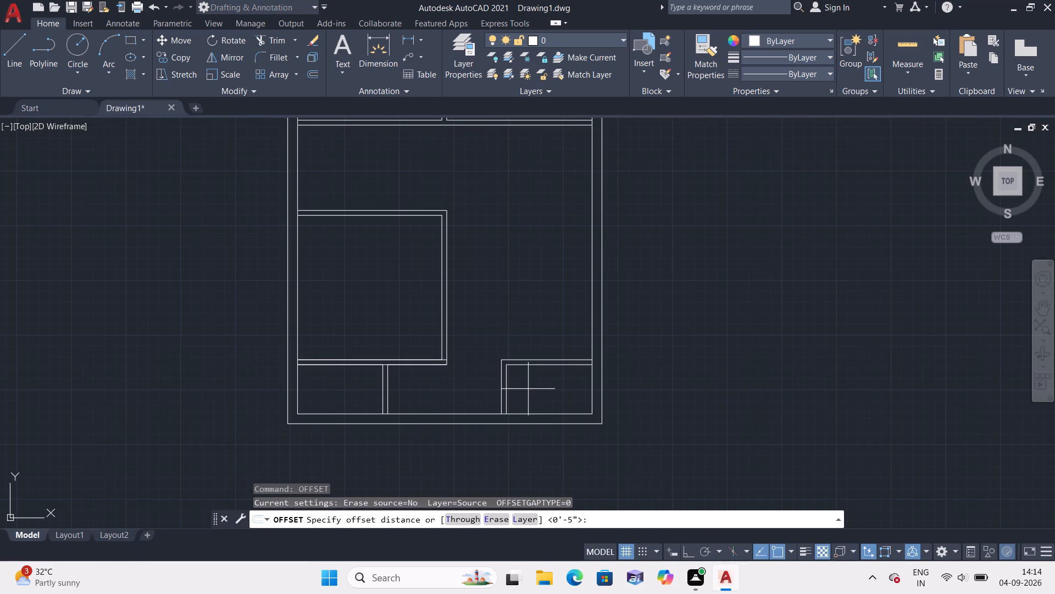
{"action": "scroll", "coordinate": [528, 389], "scroll_direction": "down", "scroll_amount": 1}
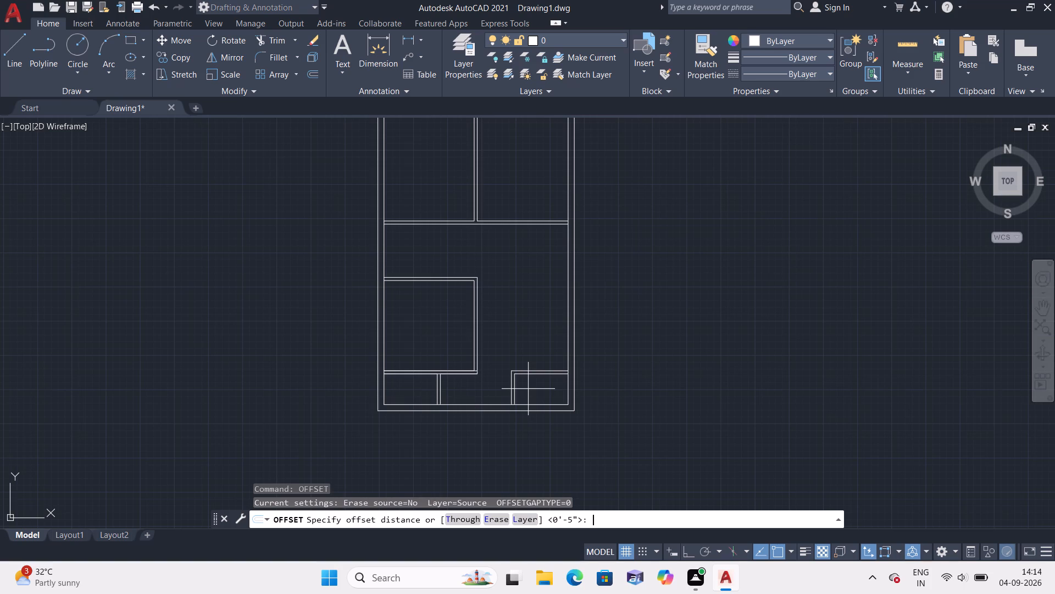
{"action": "middle_click_drag", "start_coordinate": [528, 389], "coordinate": [522, 405]}
{"action": "type", "text": "6'6\""}
{"action": "key", "text": "space"}
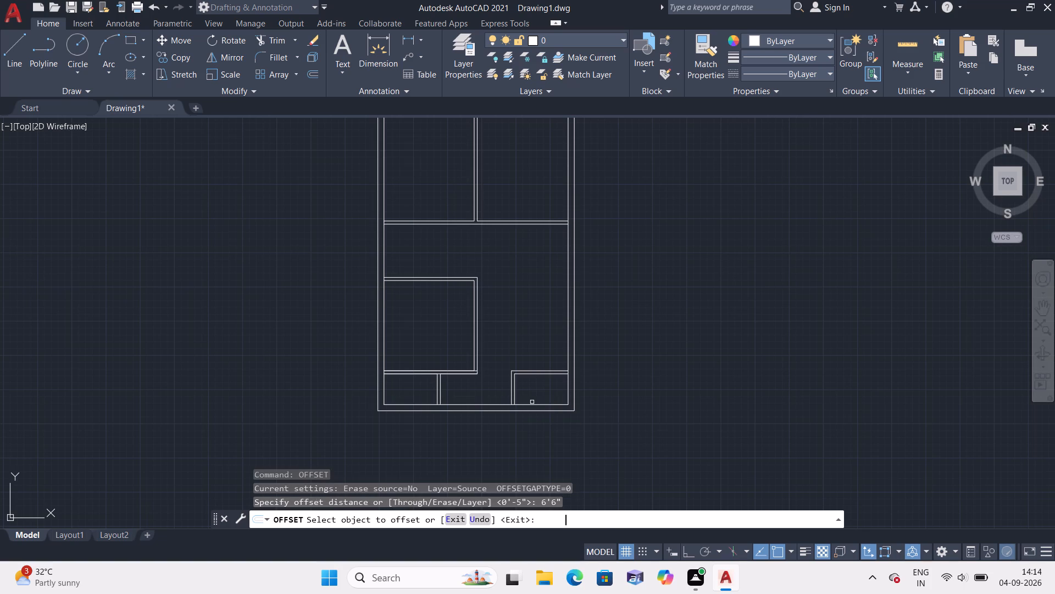
{"action": "left_click", "coordinate": [568, 328]}
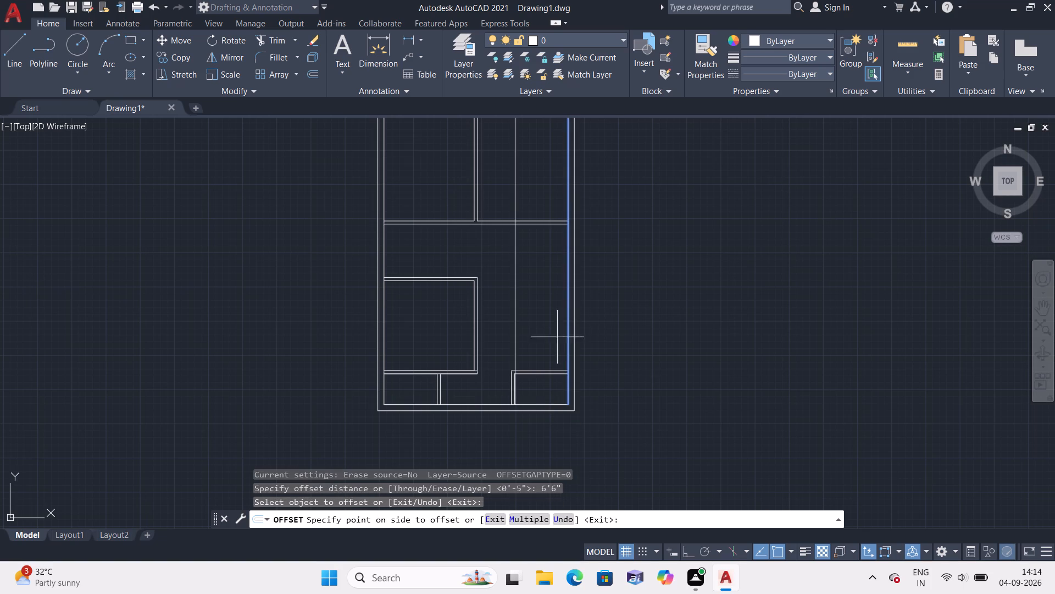
{"action": "left_click", "coordinate": [537, 346]}
{"action": "scroll", "coordinate": [492, 358], "scroll_direction": "up", "scroll_amount": 3}
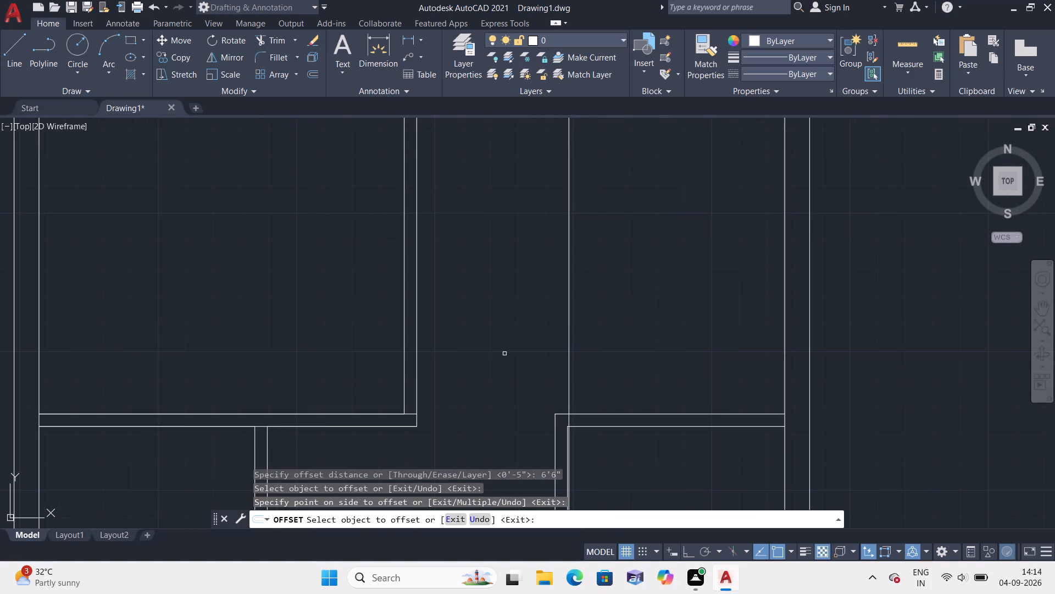
{"action": "scroll", "coordinate": [506, 354], "scroll_direction": "down", "scroll_amount": 1}
{"action": "key", "text": "space"}
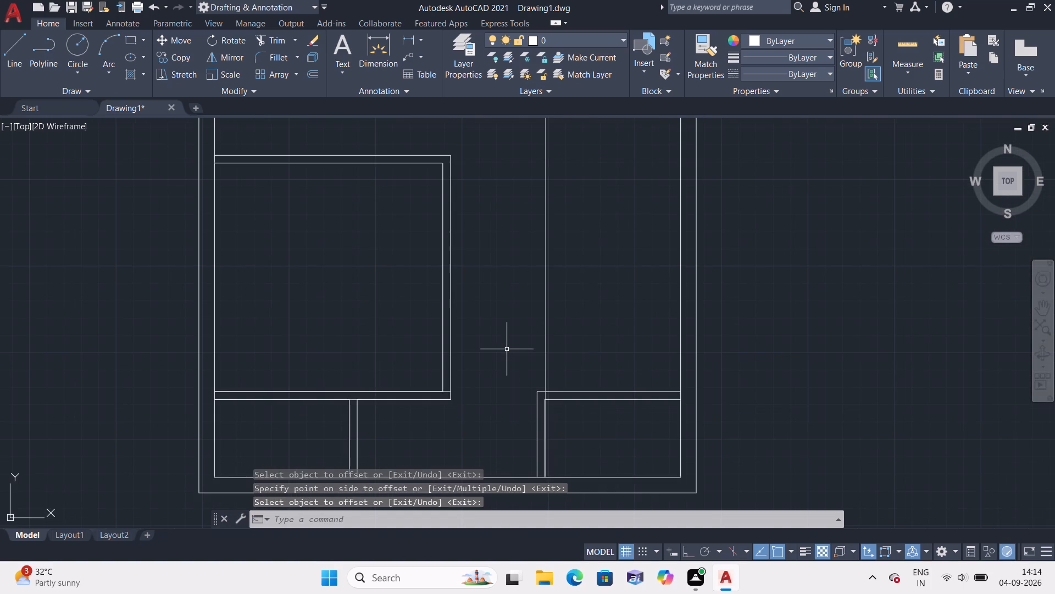
Offset the new vertical line, the one 6'6" from the right outer wall, 4.5" to the left.
{"action": "type", "text": "4.5"}
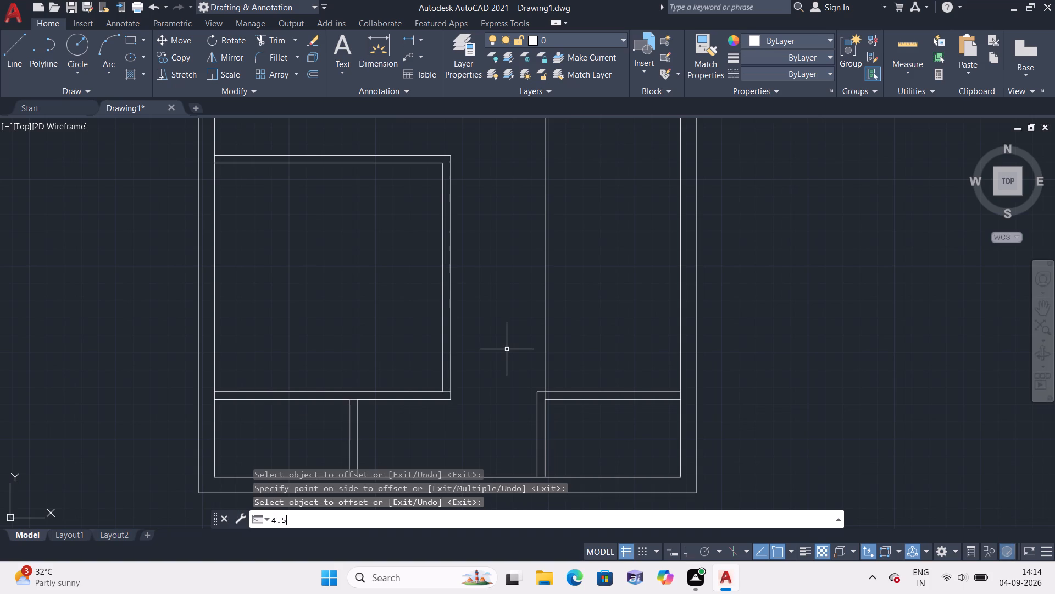
{"action": "key", "text": "space"}
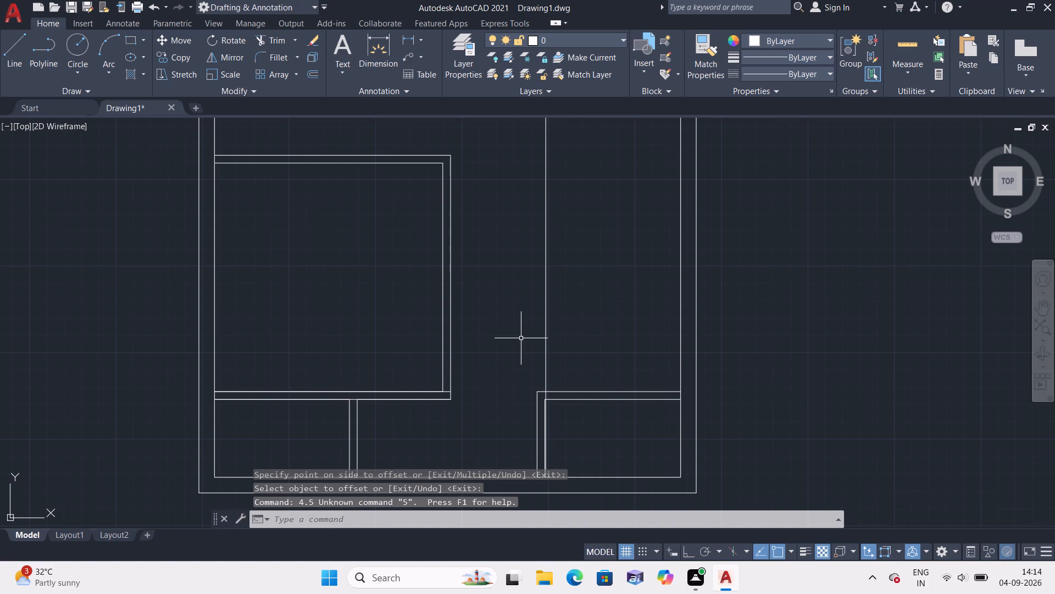
{"action": "key", "text": "Escape"}
{"action": "key", "text": "space"}
{"action": "type", "text": "4.5\""}
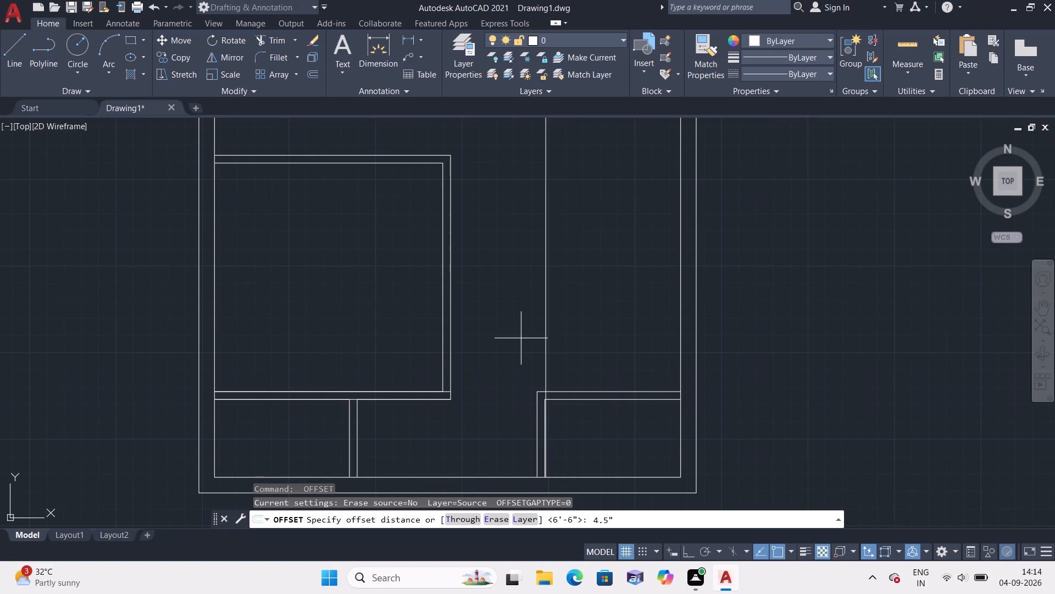
{"action": "key", "text": "space"}
{"action": "scroll", "coordinate": [561, 362], "scroll_direction": "up", "scroll_amount": 3}
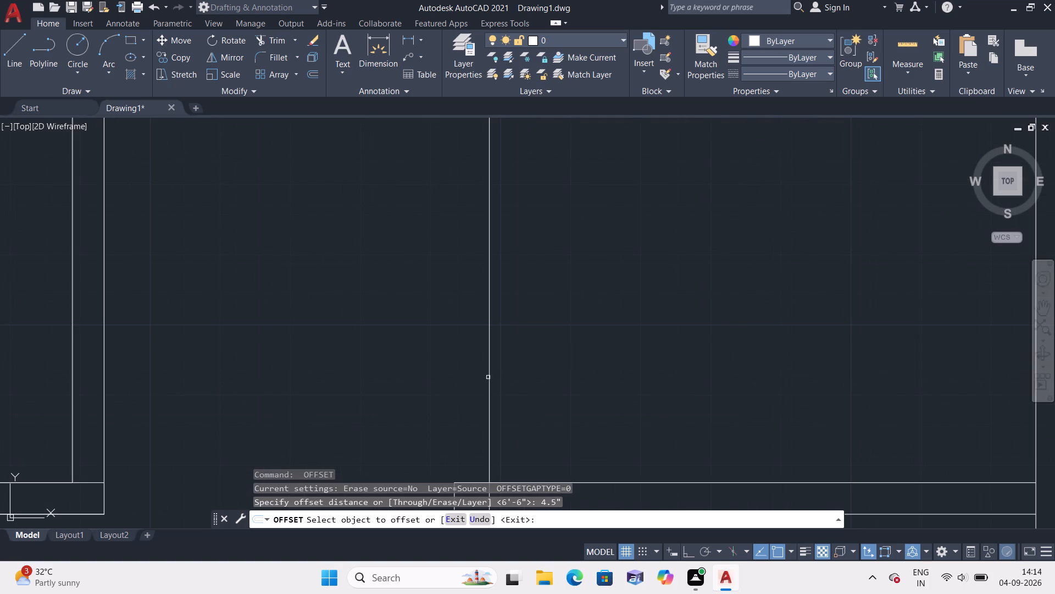
{"action": "left_click", "coordinate": [489, 380]}
{"action": "left_click", "coordinate": [395, 377]}
{"action": "scroll", "coordinate": [388, 377], "scroll_direction": "down", "scroll_amount": 1}
{"action": "middle_click_drag", "start_coordinate": [387, 376], "coordinate": [381, 371]}
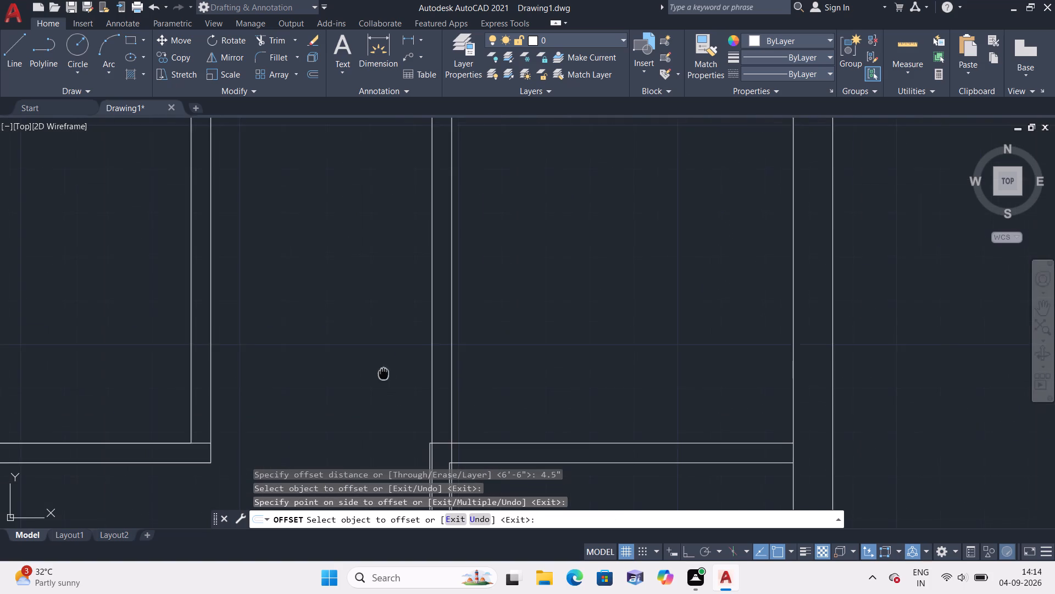
{"action": "middle_click_drag", "start_coordinate": [381, 371], "coordinate": [352, 287]}
{"action": "key", "text": "Escape"}
Trim the lower-right room's old outer vertical partition line and the end of its upper horizontal line back to the new partition.
{"action": "middle_click_drag", "start_coordinate": [359, 299], "coordinate": [358, 299]}
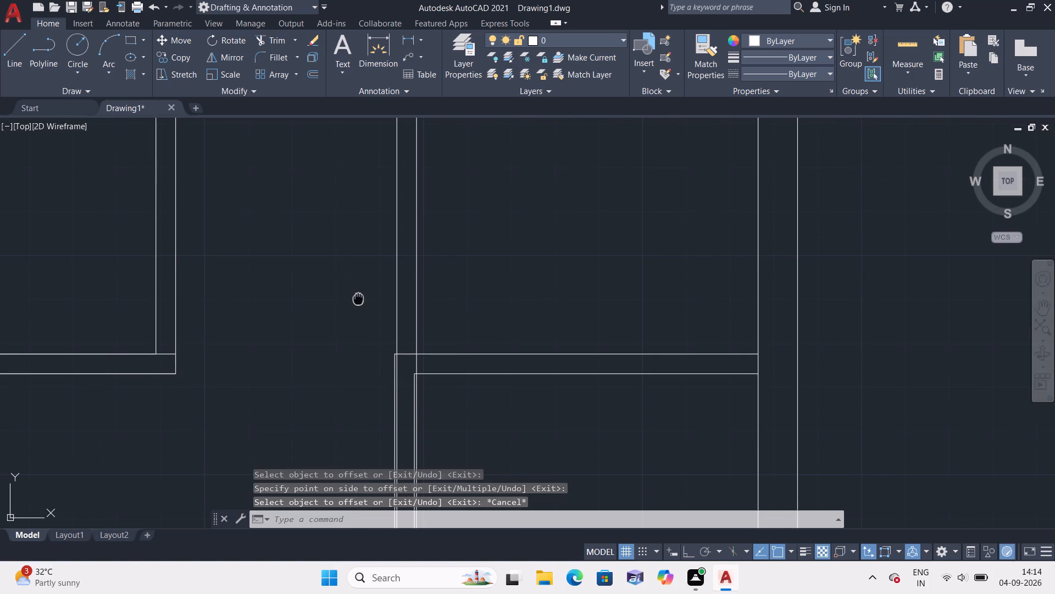
{"action": "middle_click_drag", "start_coordinate": [358, 299], "coordinate": [318, 234]}
{"action": "scroll", "coordinate": [276, 302], "scroll_direction": "up", "scroll_amount": 2}
{"action": "scroll", "coordinate": [273, 300], "scroll_direction": "down", "scroll_amount": 1}
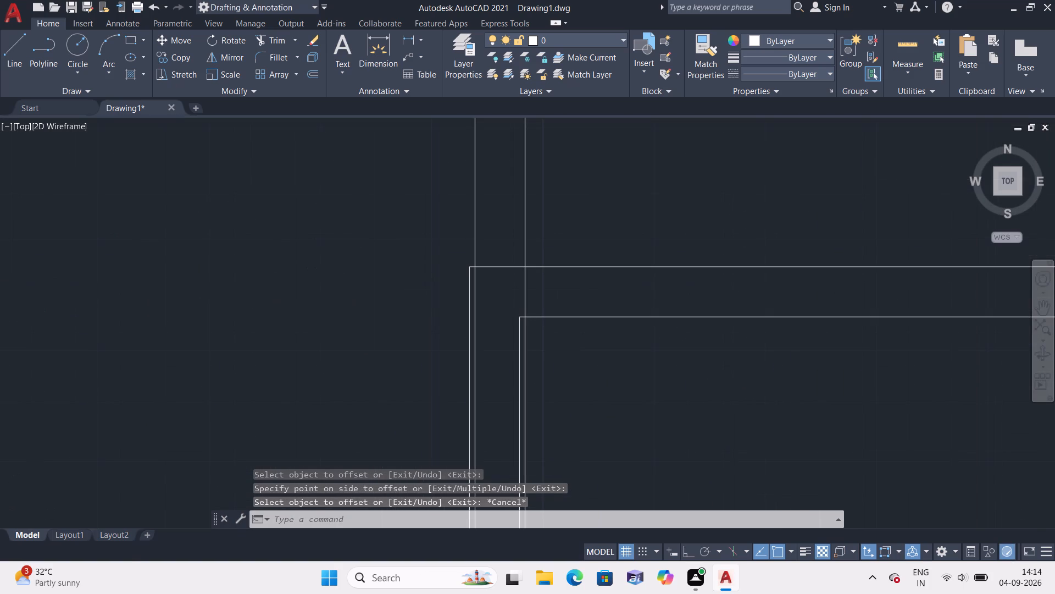
{"action": "type", "text": "trim"}
{"action": "key", "text": "space"}
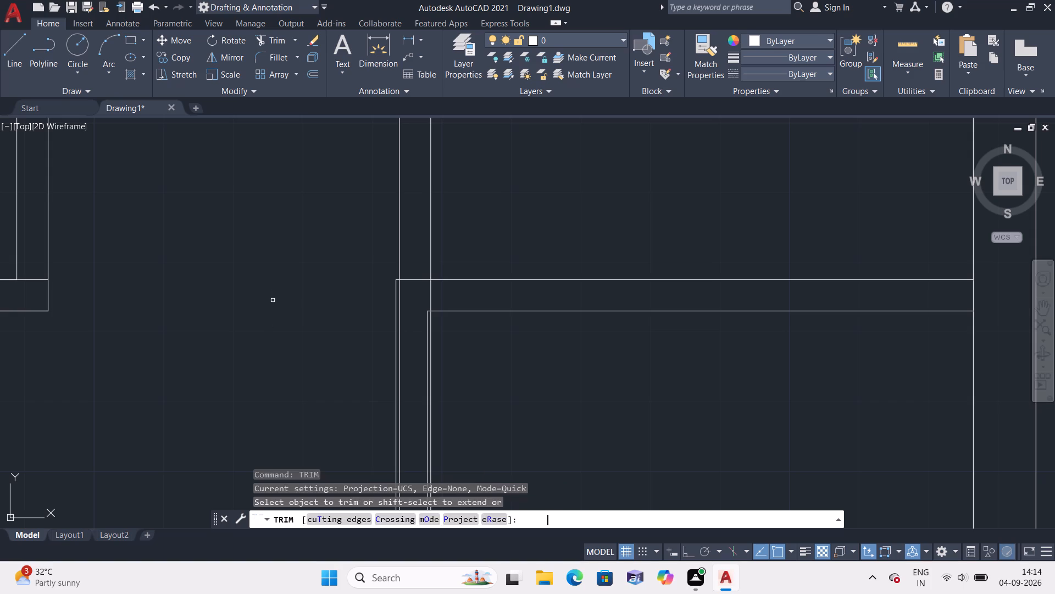
{"action": "middle_click_drag", "start_coordinate": [271, 302], "coordinate": [224, 256]}
{"action": "scroll", "coordinate": [281, 256], "scroll_direction": "up", "scroll_amount": 2}
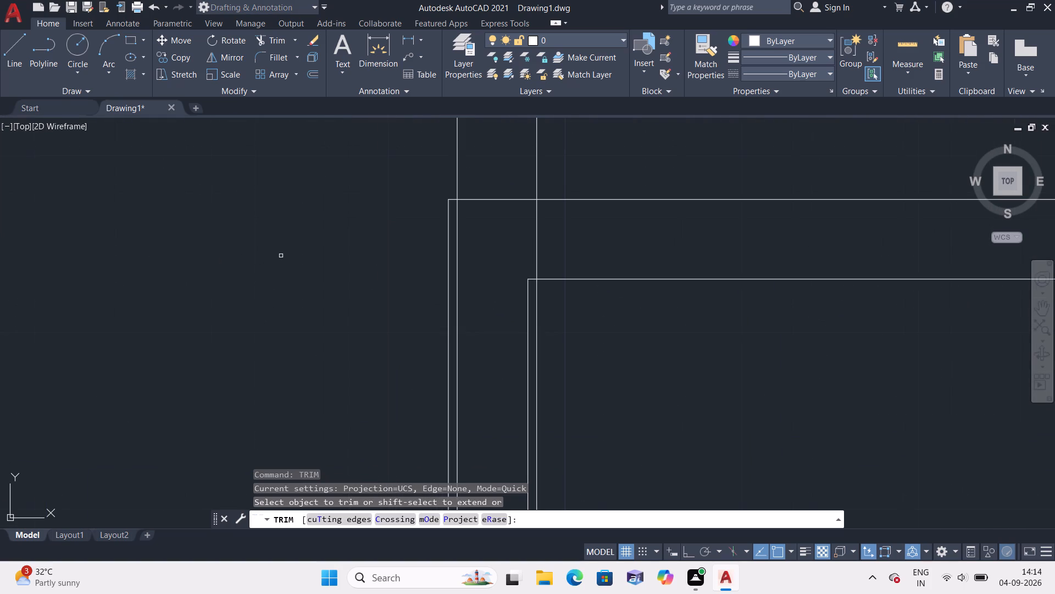
{"action": "left_click", "coordinate": [449, 247]}
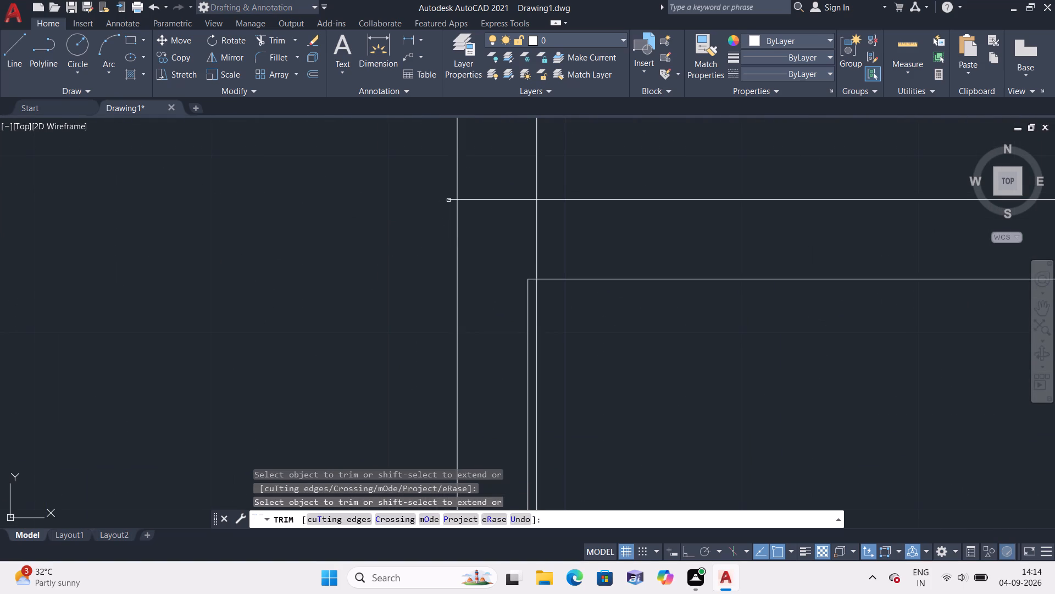
{"action": "left_click", "coordinate": [448, 199]}
{"action": "scroll", "coordinate": [398, 260], "scroll_direction": "down", "scroll_amount": 2}
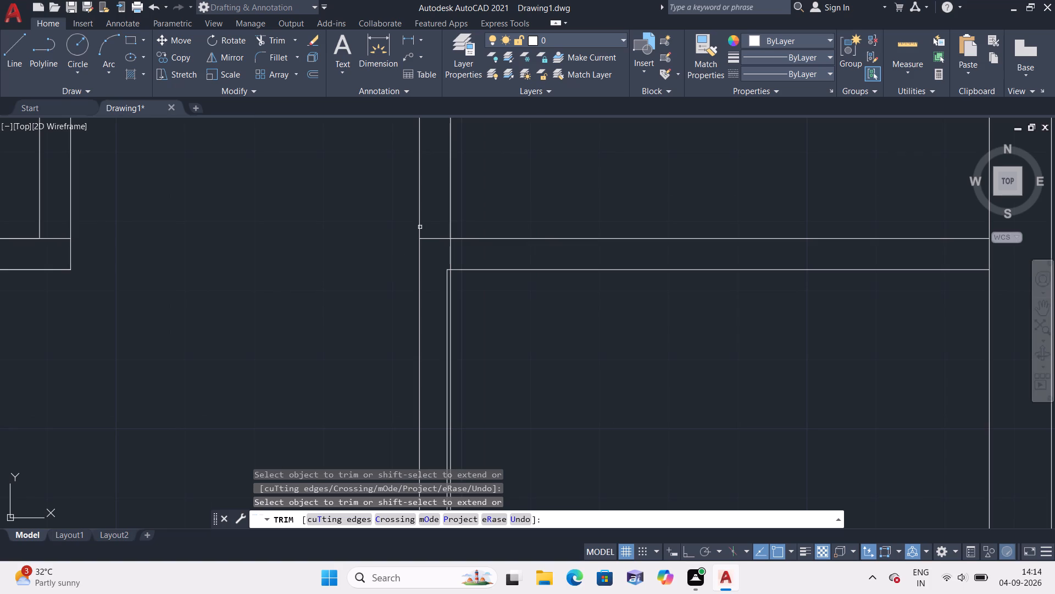
{"action": "scroll", "coordinate": [435, 235], "scroll_direction": "up", "scroll_amount": 1}
{"action": "left_click", "coordinate": [435, 241]}
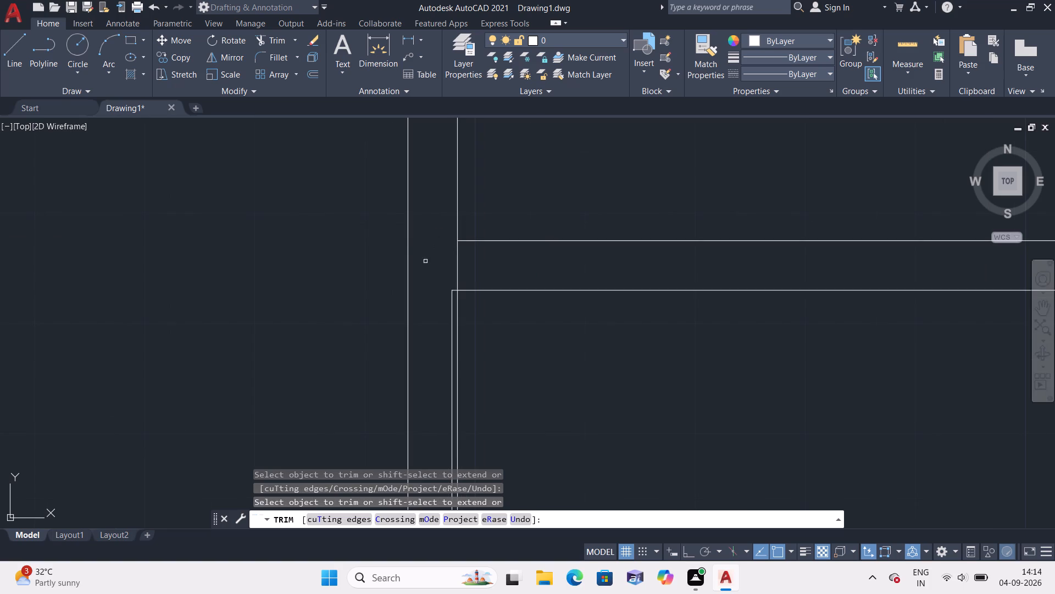
Trim the lower-right room's old inner vertical line and the stub of its lower horizontal line inside the new partition.
{"action": "scroll", "coordinate": [438, 294], "scroll_direction": "up", "scroll_amount": 2}
{"action": "left_click", "coordinate": [468, 316]}
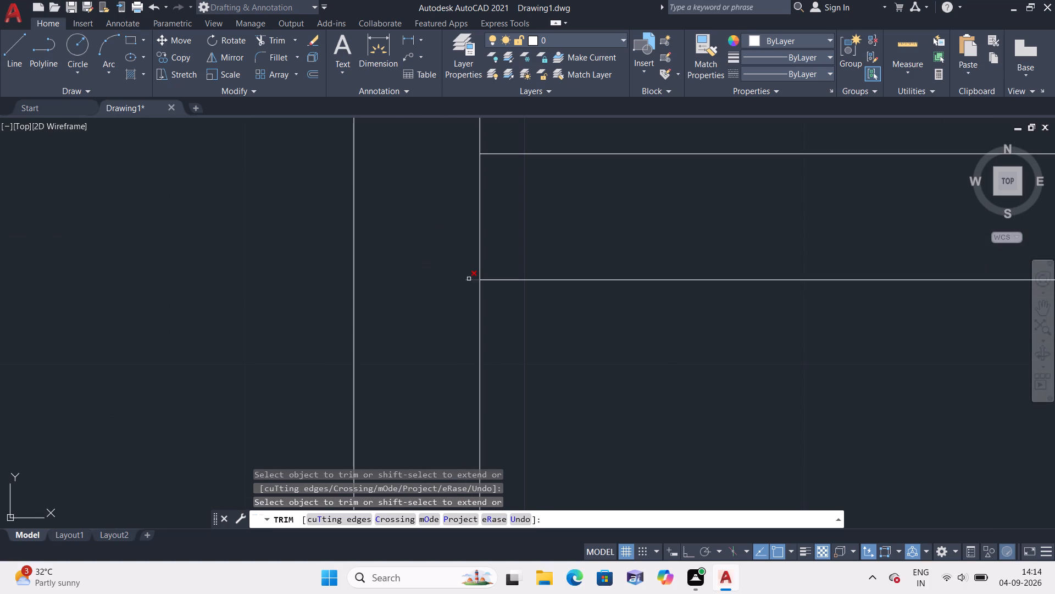
{"action": "left_click", "coordinate": [469, 279]}
{"action": "left_click", "coordinate": [470, 281]}
{"action": "scroll", "coordinate": [460, 278], "scroll_direction": "down", "scroll_amount": 2}
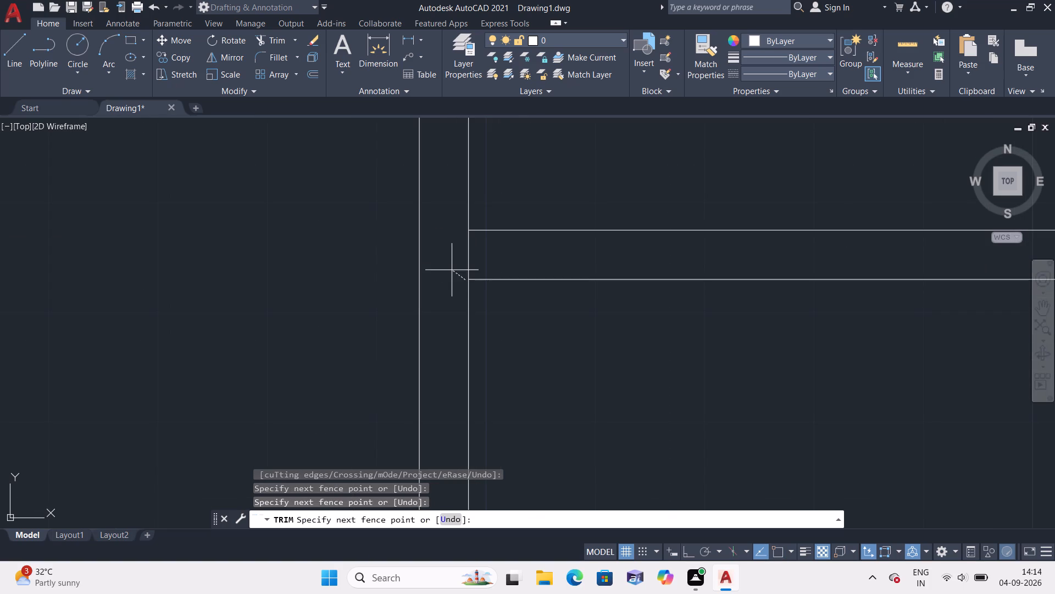
{"action": "left_click", "coordinate": [452, 270]}
{"action": "scroll", "coordinate": [452, 270], "scroll_direction": "down", "scroll_amount": 3}
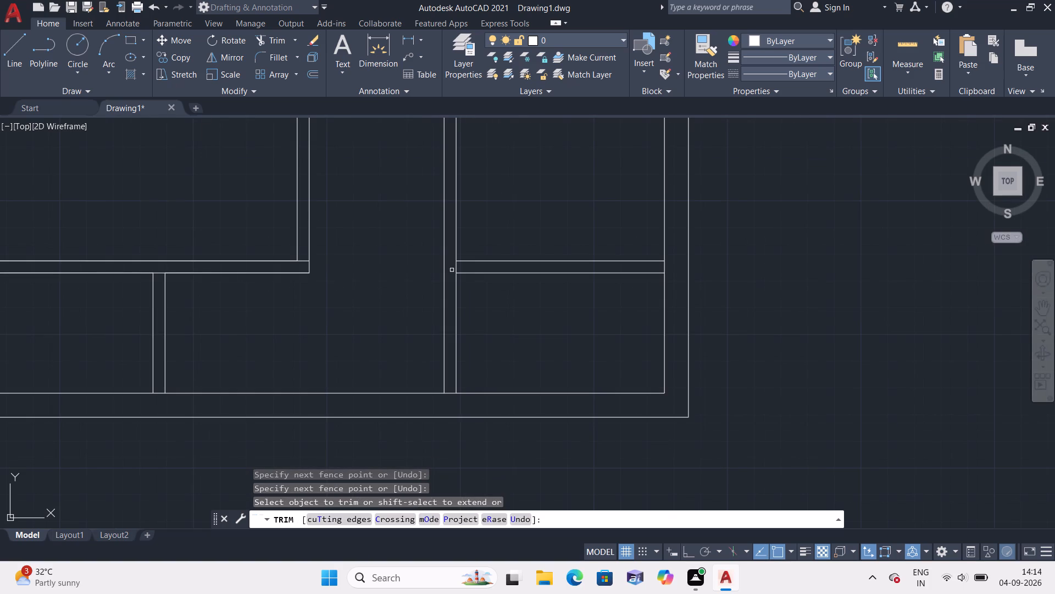
{"action": "scroll", "coordinate": [452, 270], "scroll_direction": "down", "scroll_amount": 1}
{"action": "key", "text": "Escape"}
Turn on Ortho mode while trying to draw a line from the middle-left room's inner upper-right corner.
{"action": "scroll", "coordinate": [452, 270], "scroll_direction": "down", "scroll_amount": 1}
{"action": "middle_click_drag", "start_coordinate": [442, 221], "coordinate": [435, 367]}
{"action": "scroll", "coordinate": [435, 368], "scroll_direction": "down", "scroll_amount": 1}
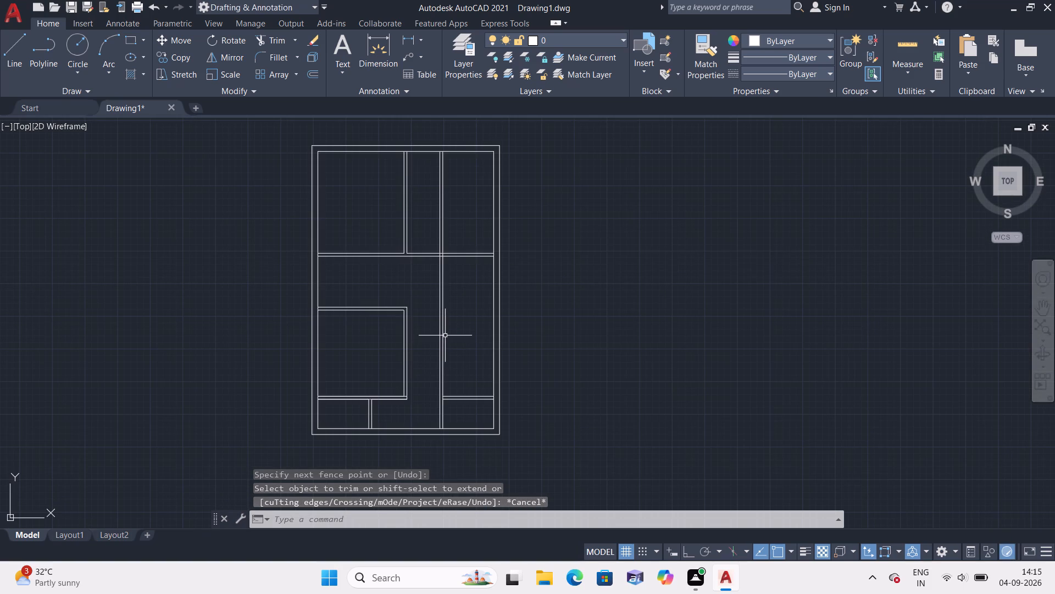
{"action": "scroll", "coordinate": [445, 335], "scroll_direction": "up", "scroll_amount": 2}
{"action": "scroll", "coordinate": [445, 335], "scroll_direction": "down", "scroll_amount": 1}
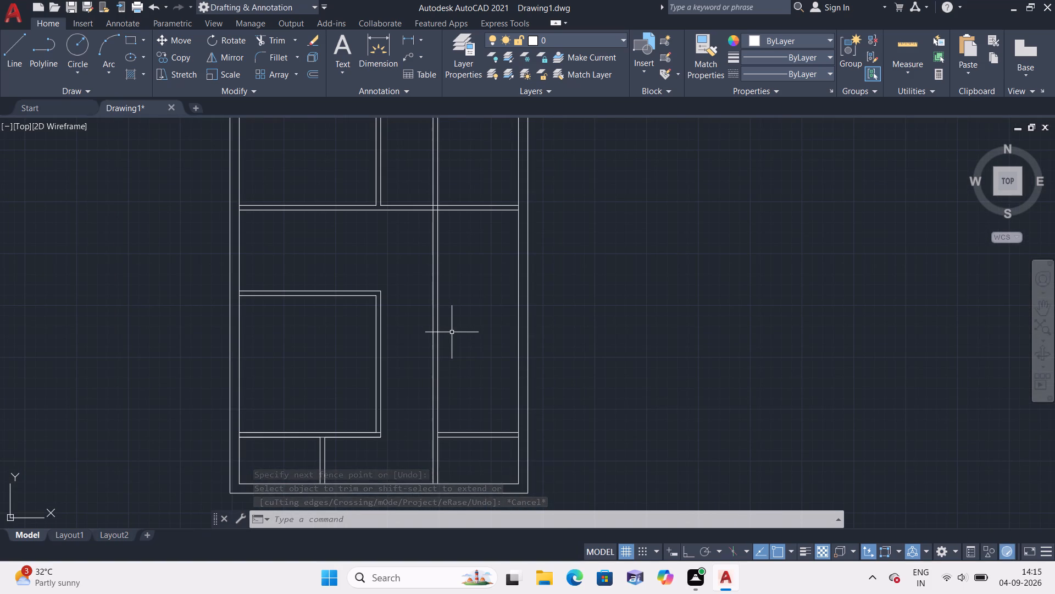
{"action": "type", "text": "l"}
{"action": "key", "text": "space"}
{"action": "scroll", "coordinate": [380, 310], "scroll_direction": "up", "scroll_amount": 4}
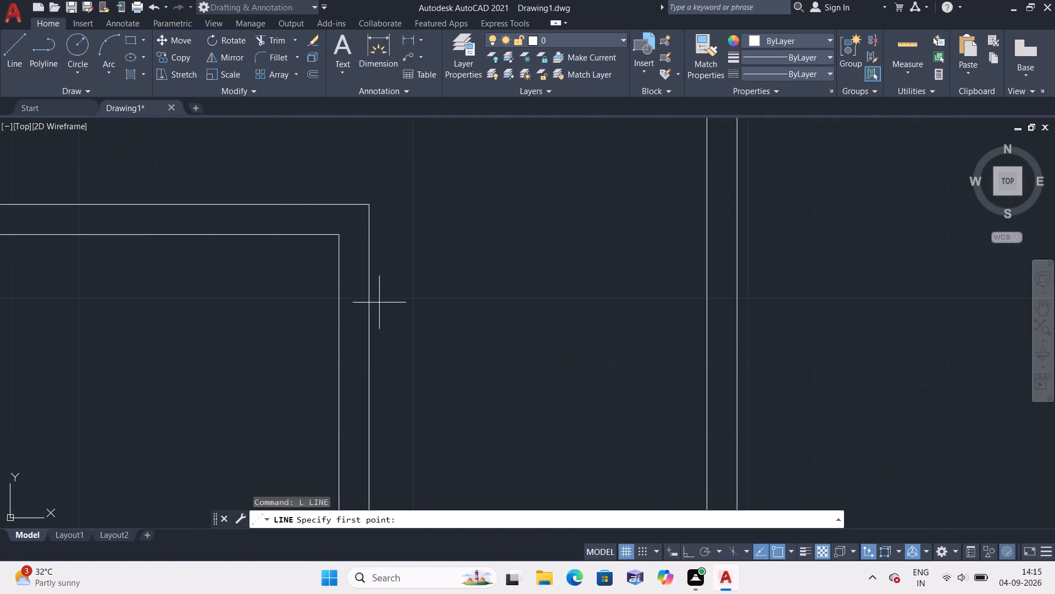
{"action": "left_click", "coordinate": [335, 235]}
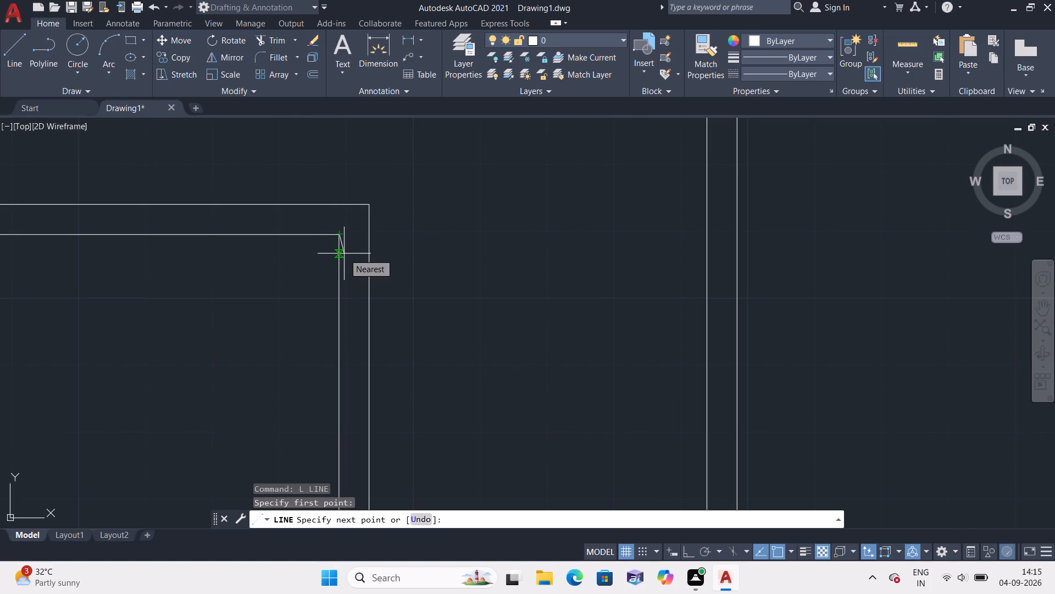
{"action": "key", "text": "3"}
{"action": "type", "text": "\"'"}
{"action": "key", "text": "F8"}
{"action": "key", "text": "space"}
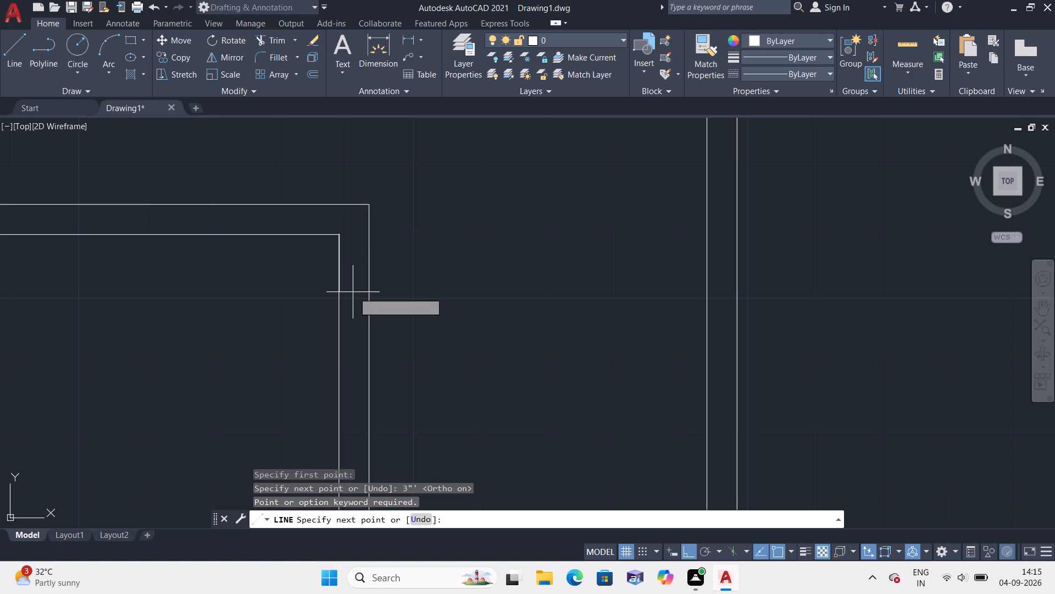
{"action": "key", "text": "Escape"}
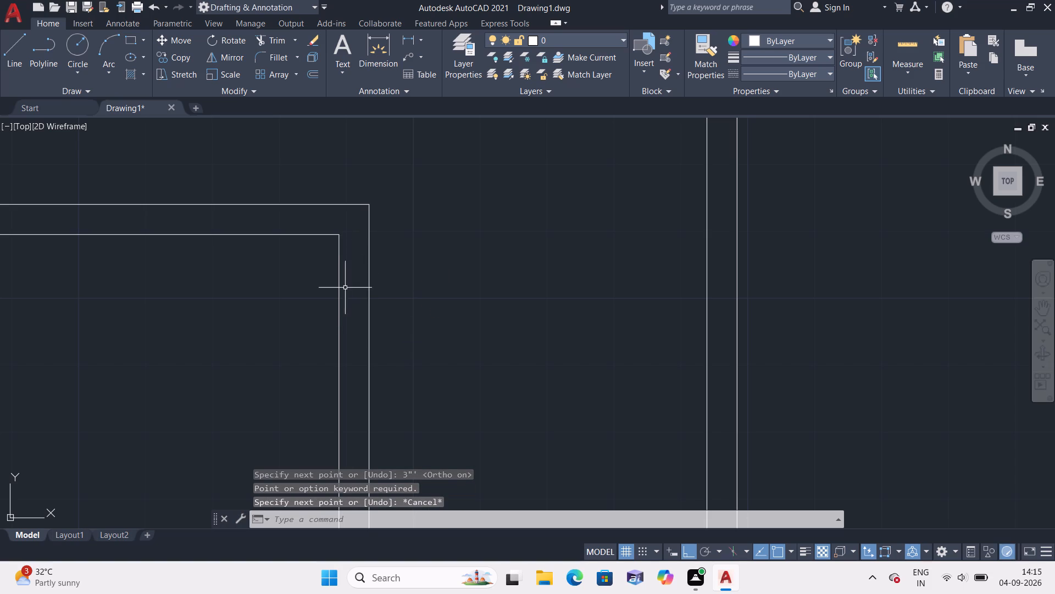
{"action": "scroll", "coordinate": [332, 239], "scroll_direction": "up", "scroll_amount": 3}
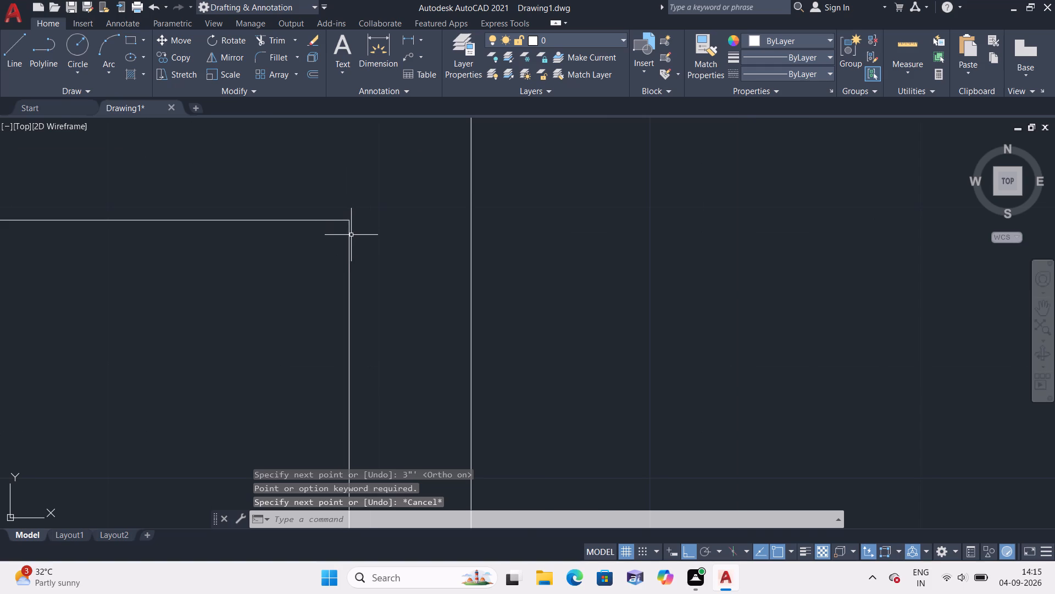
{"action": "left_click", "coordinate": [350, 240]}
{"action": "key", "text": "Escape"}
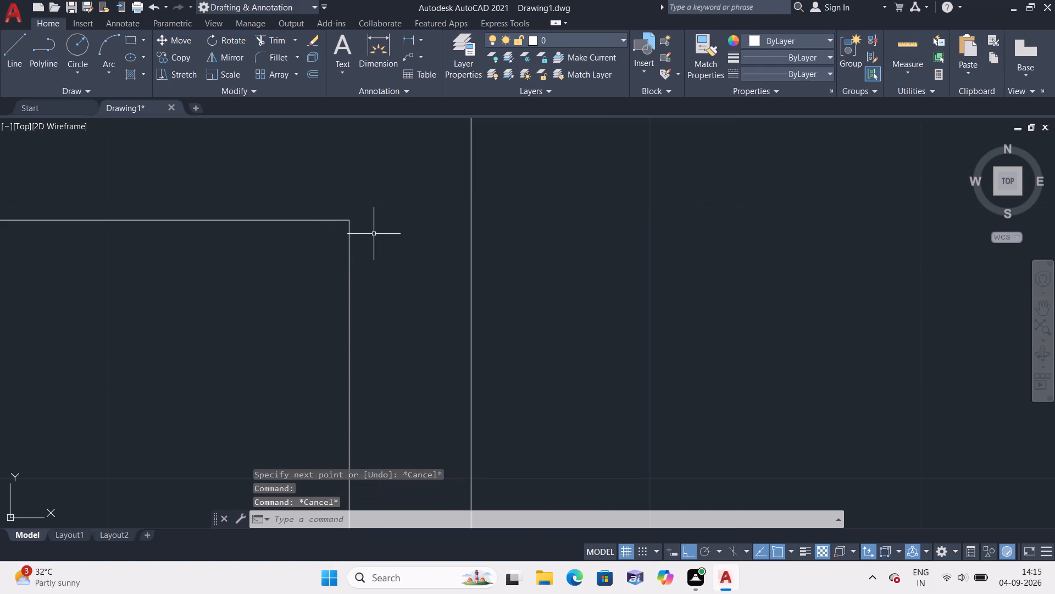
Draw a line 3" down from the middle-left room's inner upper-right corner and across the wall thickness to its outer line.
{"action": "type", "text": "l"}
{"action": "key", "text": "space"}
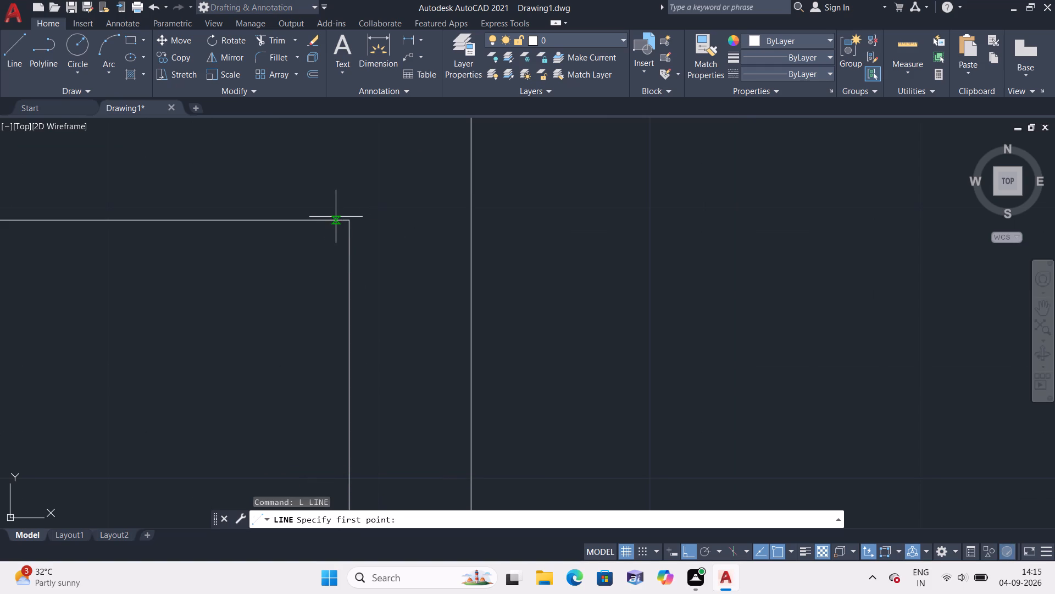
{"action": "left_click", "coordinate": [347, 223]}
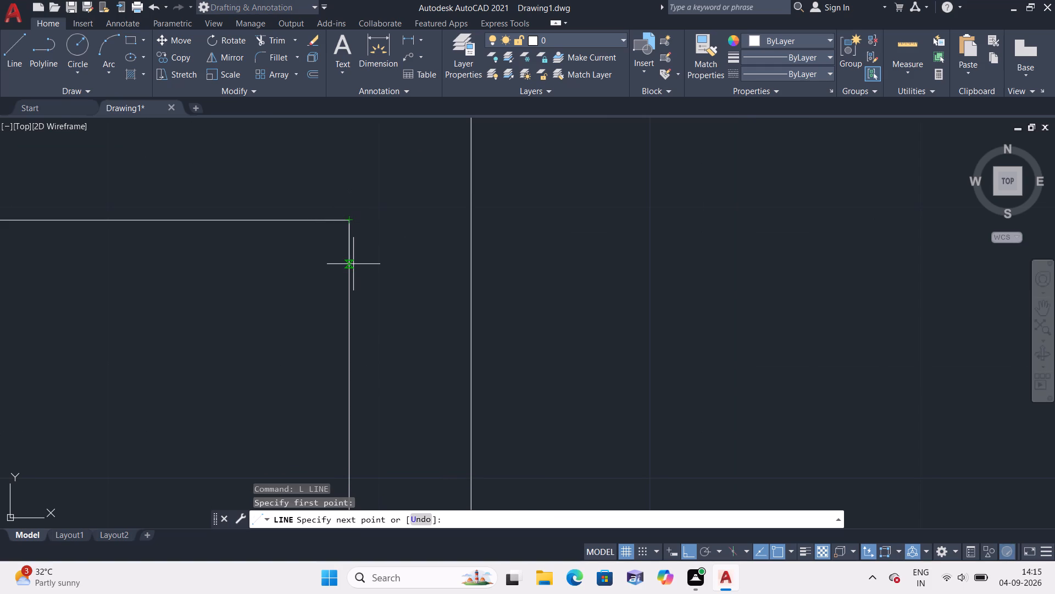
{"action": "key", "text": "2"}
{"action": "key", "text": "BackSpace"}
{"action": "type", "text": "3\""}
{"action": "left_click", "coordinate": [359, 289]}
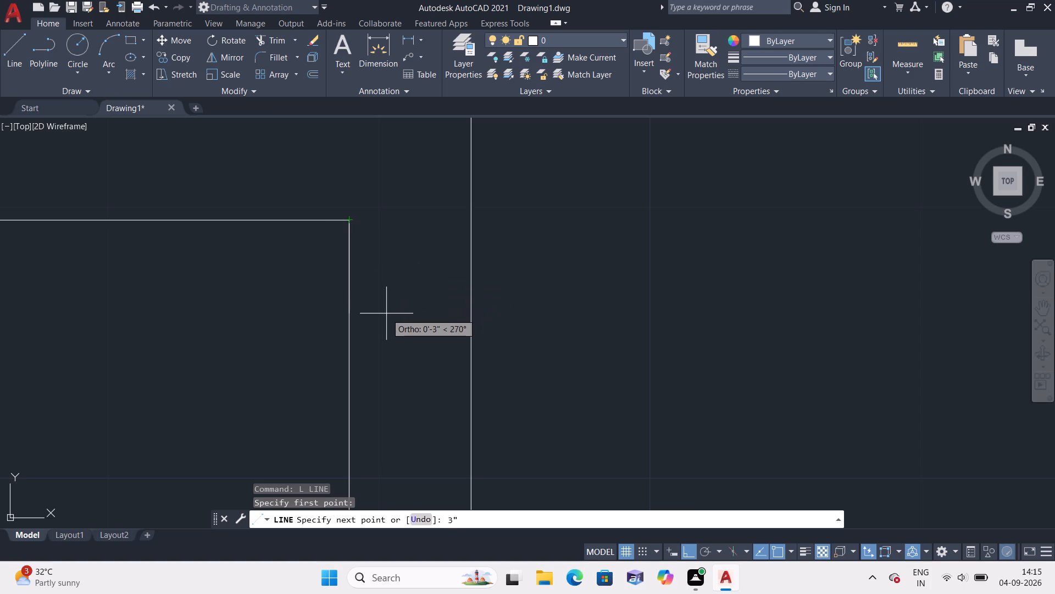
{"action": "key", "text": "space"}
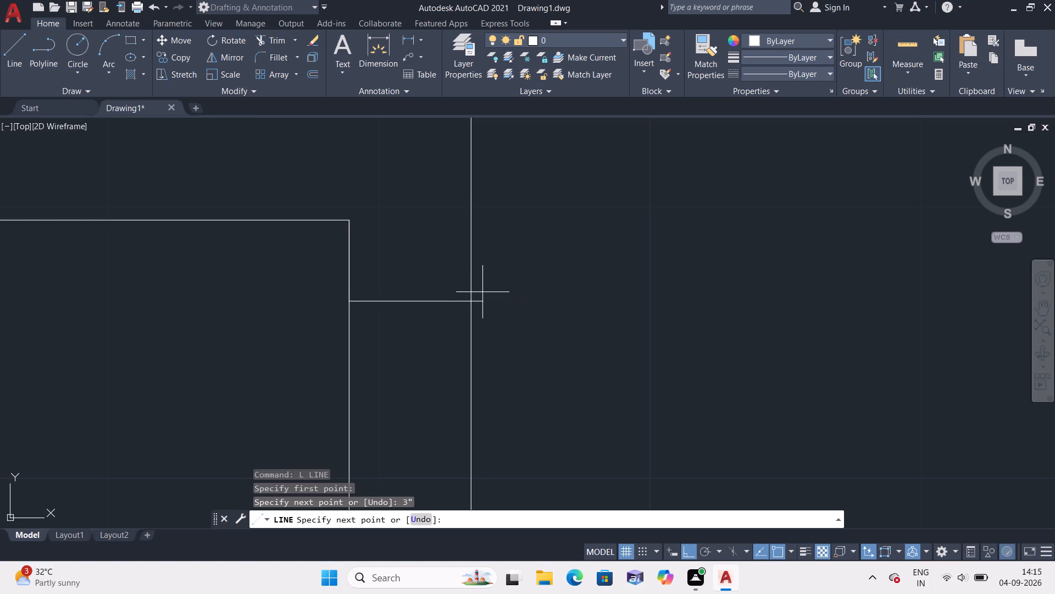
{"action": "left_click", "coordinate": [470, 304]}
Continue the line 3' down along the wall's outer line and back across to the inner line, outlining the door opening.
{"action": "scroll", "coordinate": [479, 353], "scroll_direction": "down", "scroll_amount": 2}
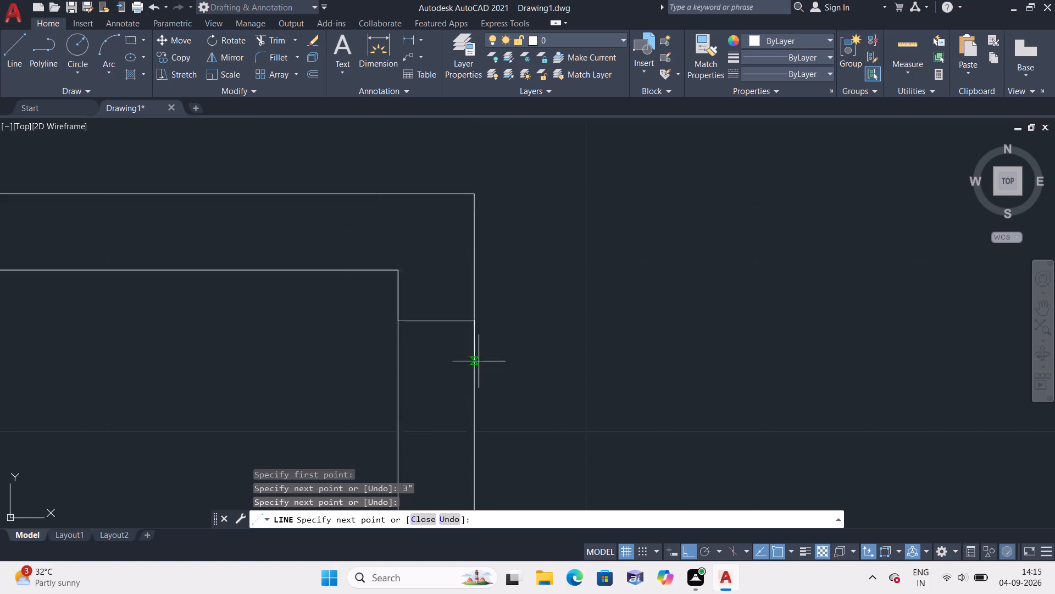
{"action": "middle_click_drag", "start_coordinate": [464, 363], "coordinate": [426, 248]}
{"action": "type", "text": "3'"}
{"action": "key", "text": "space"}
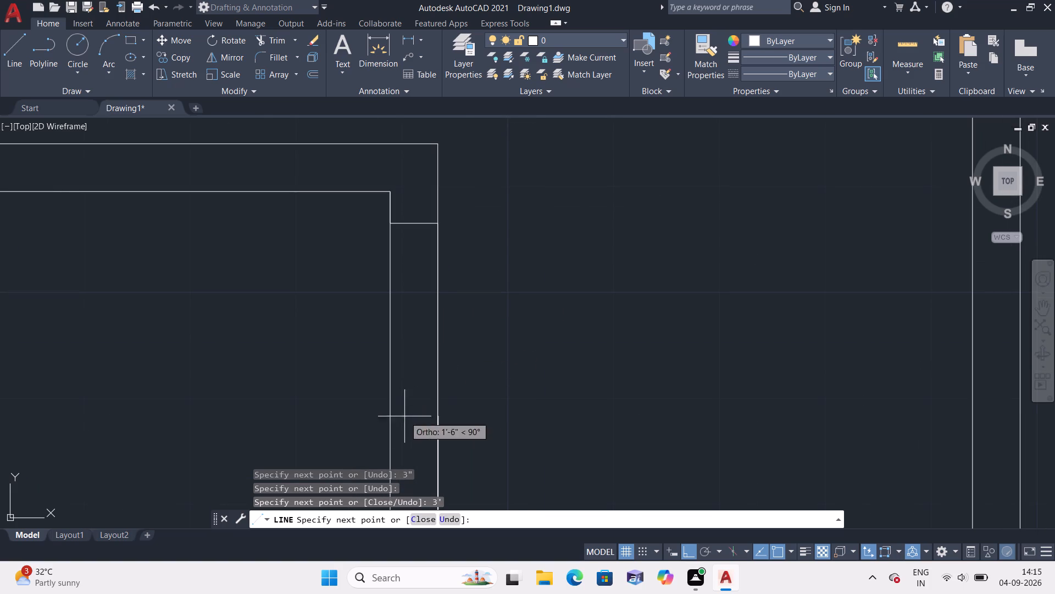
{"action": "scroll", "coordinate": [386, 420], "scroll_direction": "down", "scroll_amount": 3}
{"action": "middle_click_drag", "start_coordinate": [379, 414], "coordinate": [357, 282]}
{"action": "scroll", "coordinate": [372, 375], "scroll_direction": "up", "scroll_amount": 3}
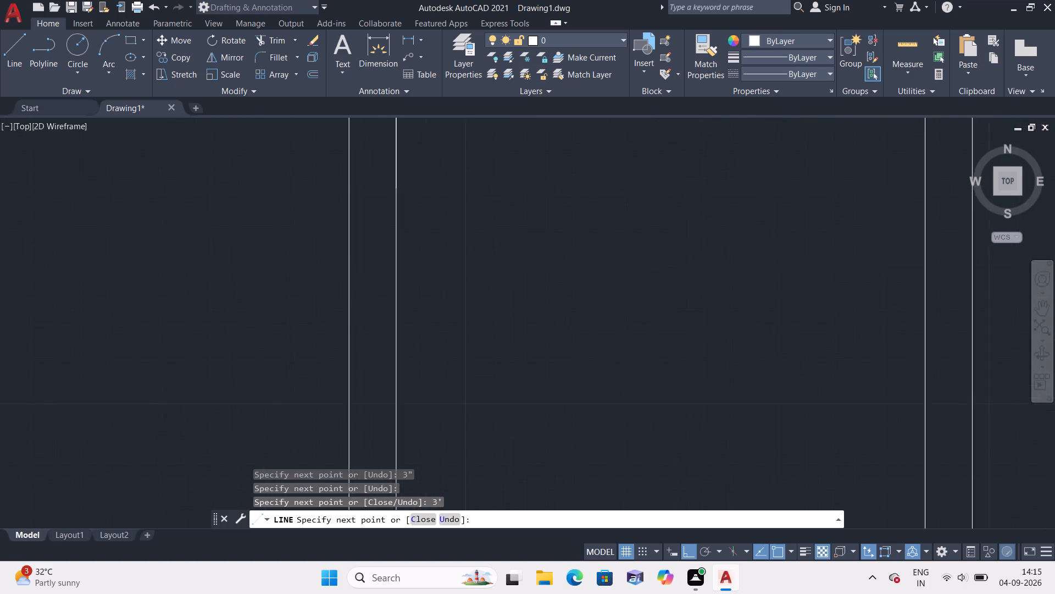
{"action": "left_click", "coordinate": [349, 190]}
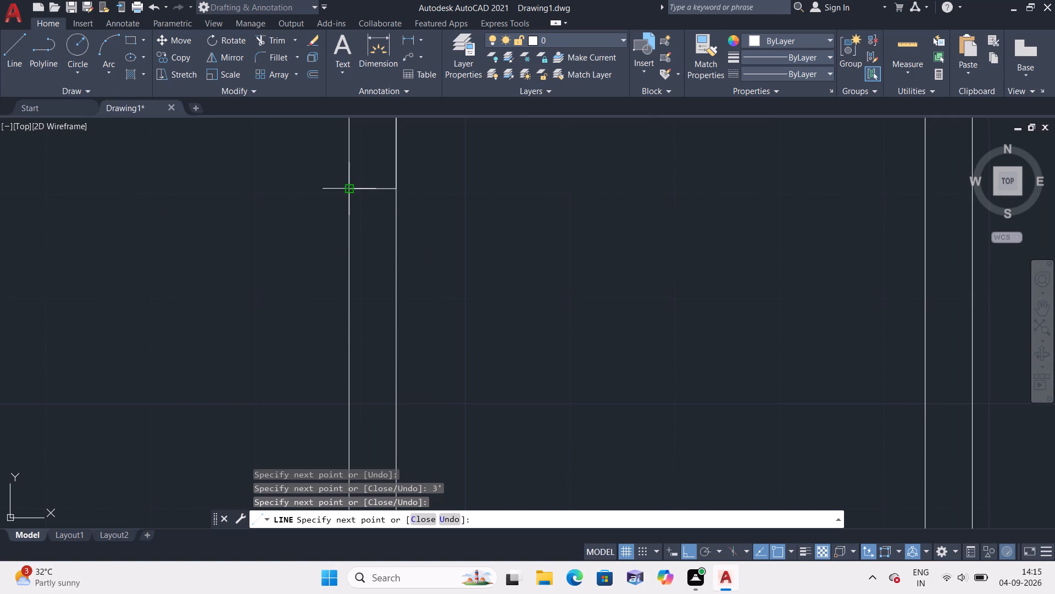
{"action": "key", "text": "Escape"}
{"action": "scroll", "coordinate": [349, 190], "scroll_direction": "down", "scroll_amount": 3}
{"action": "middle_click_drag", "start_coordinate": [349, 190], "coordinate": [364, 334]}
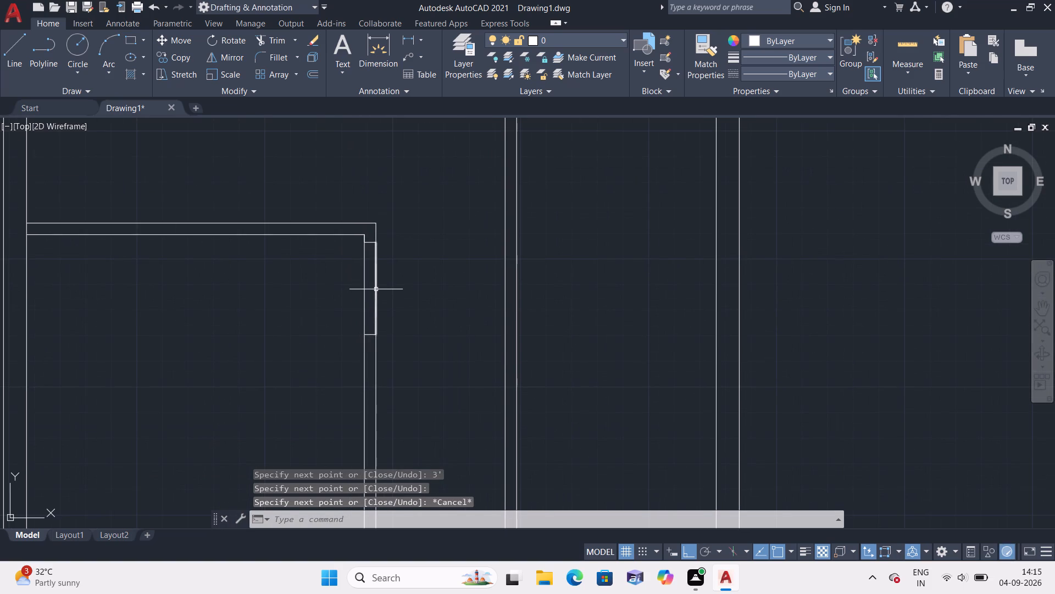
Erase the 3' line along the outer line and the 3" line along the inner line at the middle-left room's door opening.
{"action": "left_click", "coordinate": [376, 289]}
{"action": "scroll", "coordinate": [353, 251], "scroll_direction": "up", "scroll_amount": 3}
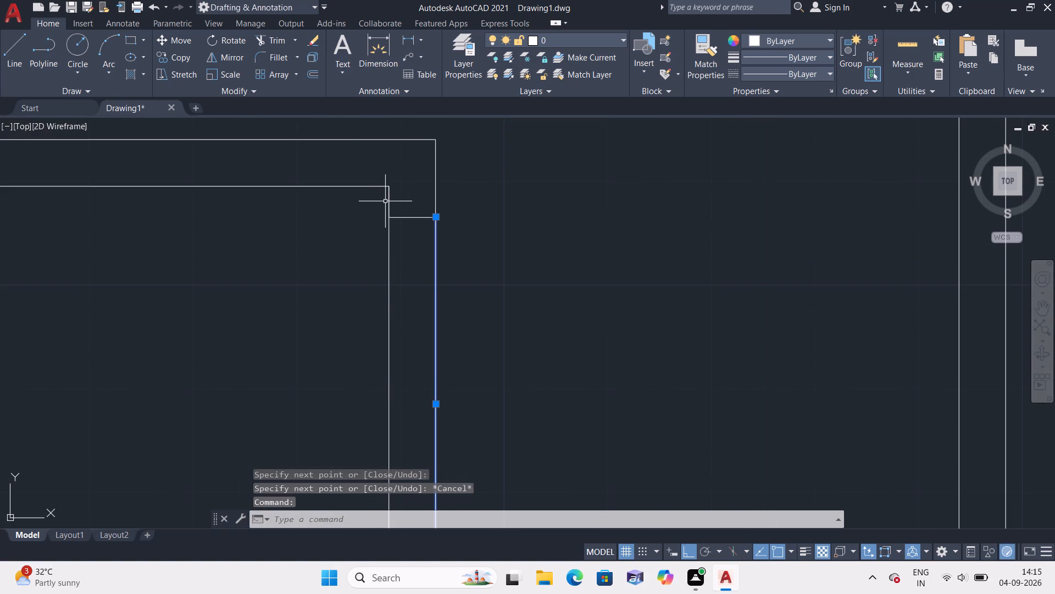
{"action": "left_click", "coordinate": [388, 200]}
{"action": "key", "text": "Delete"}
{"action": "scroll", "coordinate": [380, 223], "scroll_direction": "down", "scroll_amount": 3}
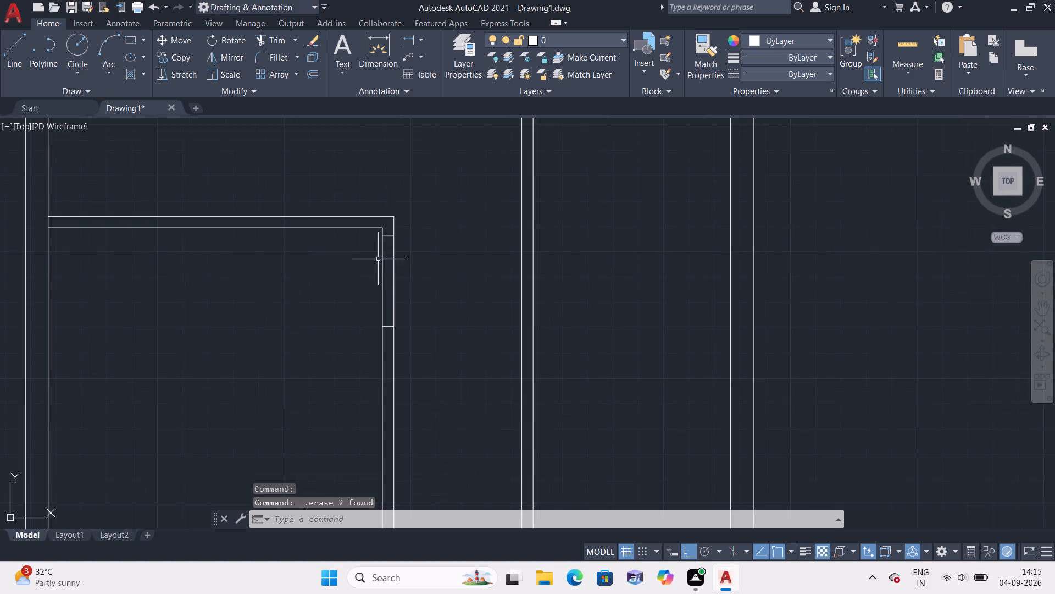
Draw a horizontal line from the door opening's lower jamb across the passage to the far line of the central vertical partition.
{"action": "middle_click_drag", "start_coordinate": [357, 283], "coordinate": [242, 222]}
{"action": "scroll", "coordinate": [239, 231], "scroll_direction": "down", "scroll_amount": 1}
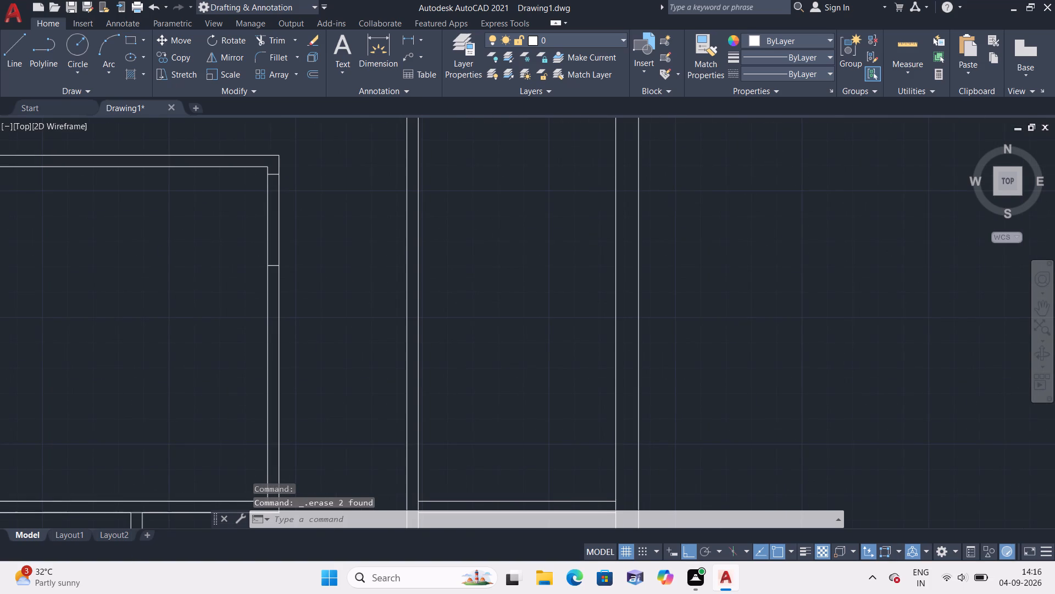
{"action": "type", "text": "l"}
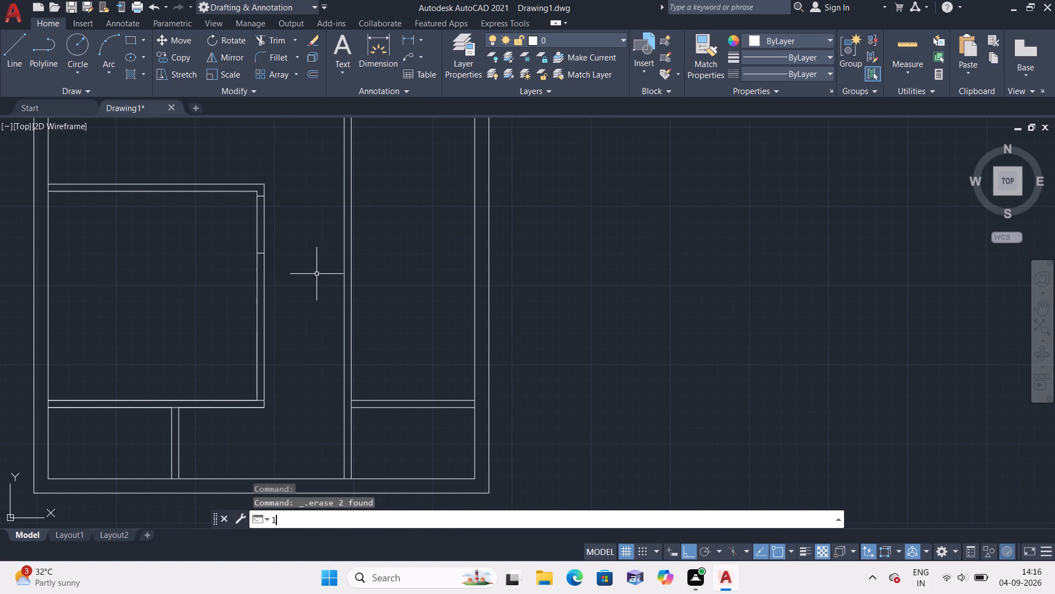
{"action": "key", "text": "space"}
{"action": "scroll", "coordinate": [280, 256], "scroll_direction": "up", "scroll_amount": 2}
{"action": "left_click", "coordinate": [238, 246]}
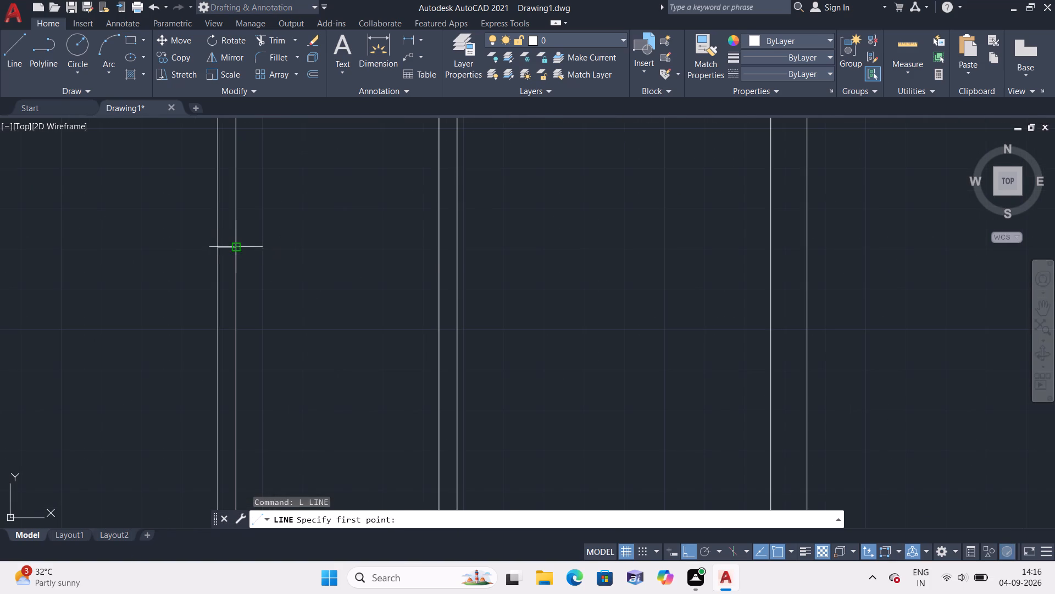
{"action": "left_click", "coordinate": [455, 248]}
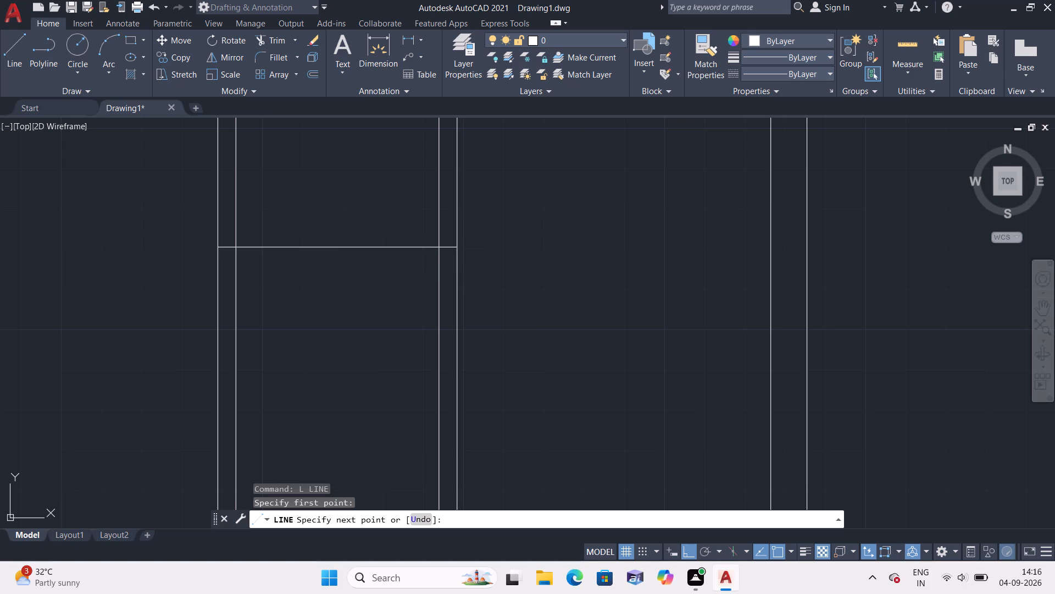
{"action": "key", "text": "Escape"}
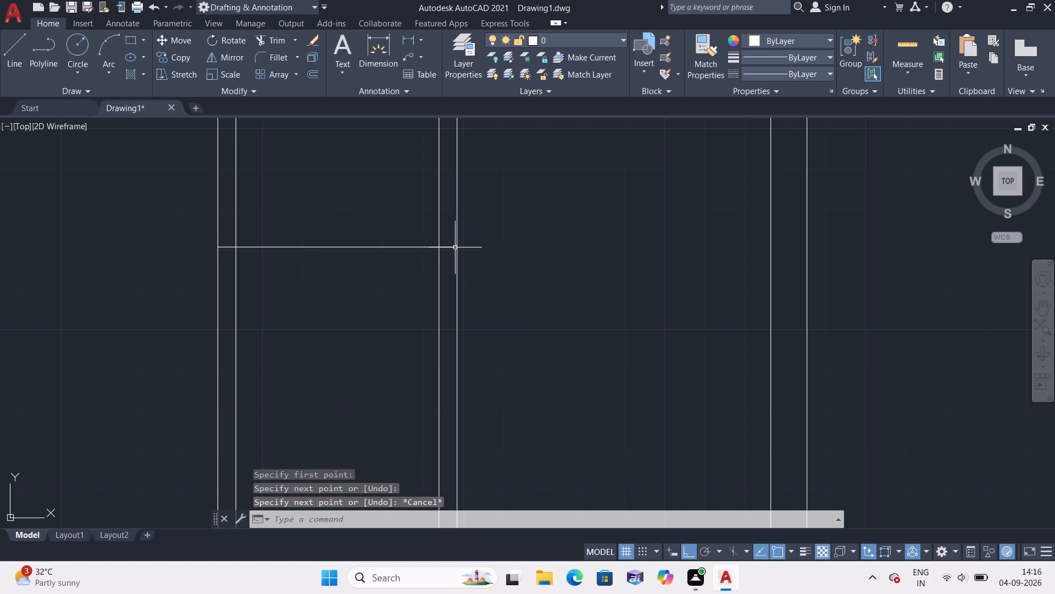
{"action": "scroll", "coordinate": [455, 248], "scroll_direction": "down", "scroll_amount": 1}
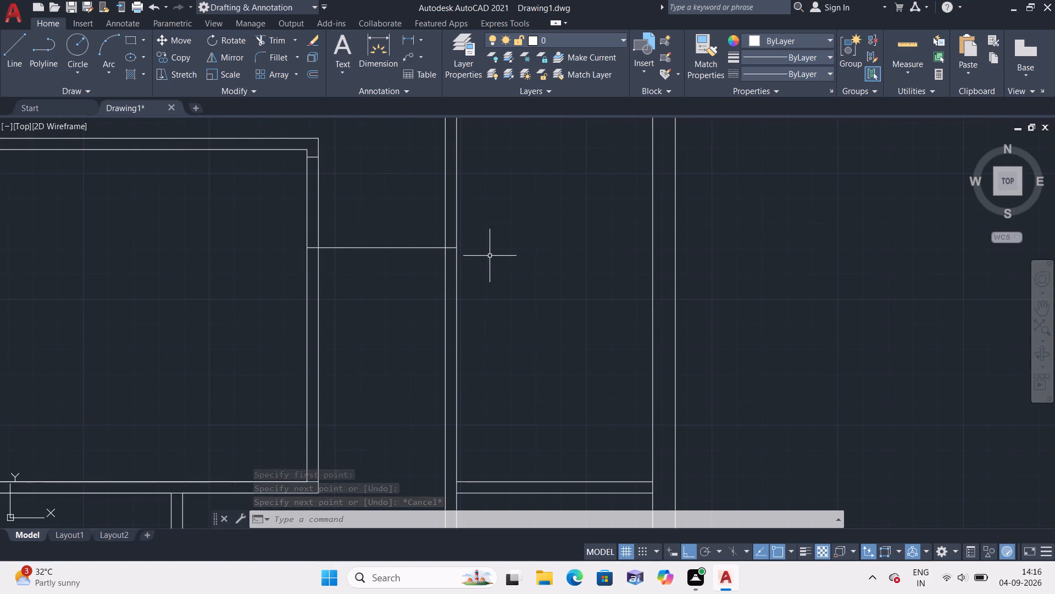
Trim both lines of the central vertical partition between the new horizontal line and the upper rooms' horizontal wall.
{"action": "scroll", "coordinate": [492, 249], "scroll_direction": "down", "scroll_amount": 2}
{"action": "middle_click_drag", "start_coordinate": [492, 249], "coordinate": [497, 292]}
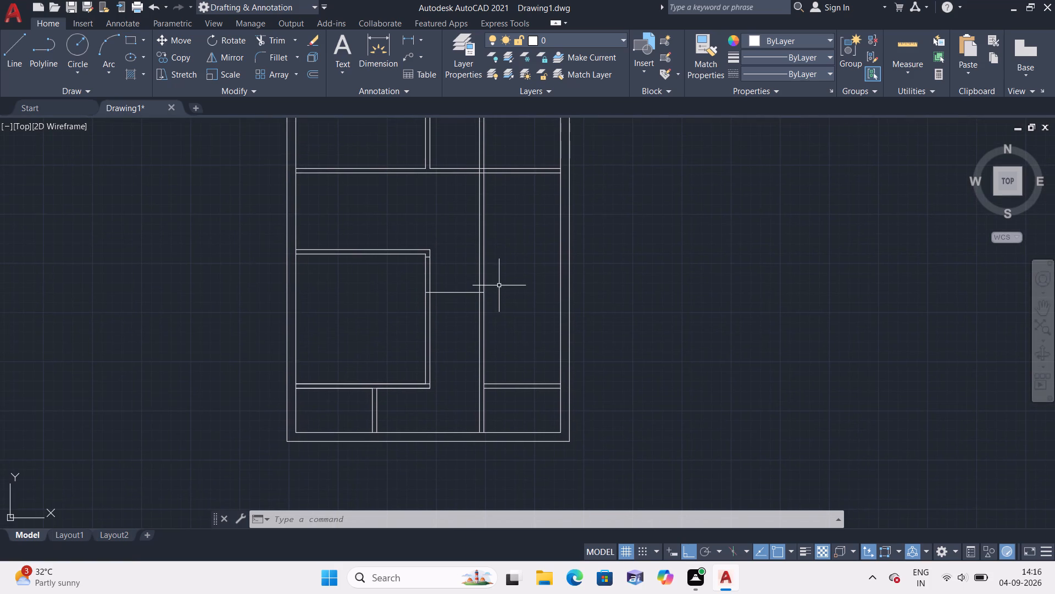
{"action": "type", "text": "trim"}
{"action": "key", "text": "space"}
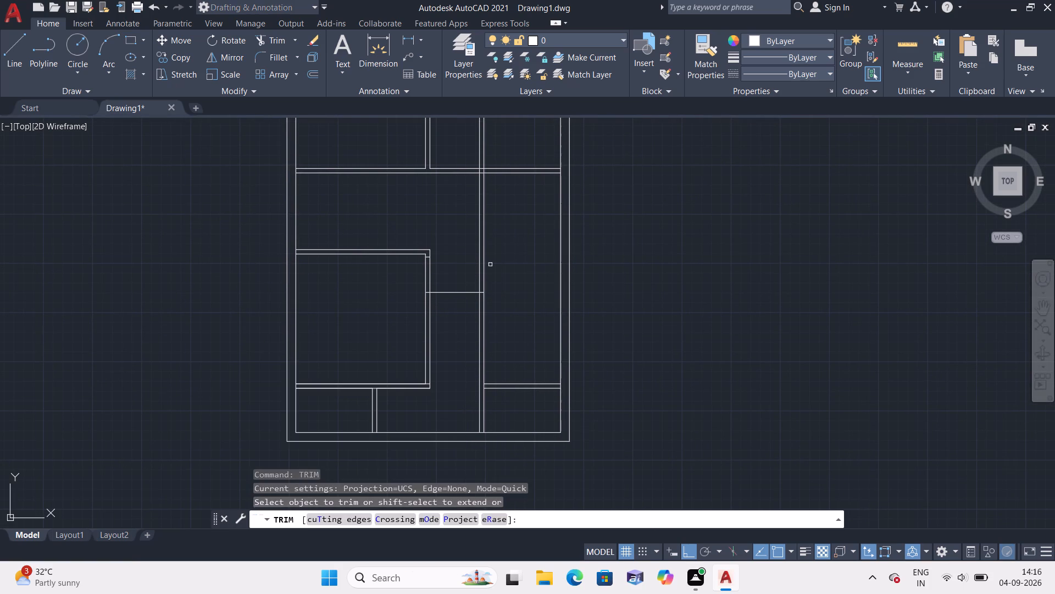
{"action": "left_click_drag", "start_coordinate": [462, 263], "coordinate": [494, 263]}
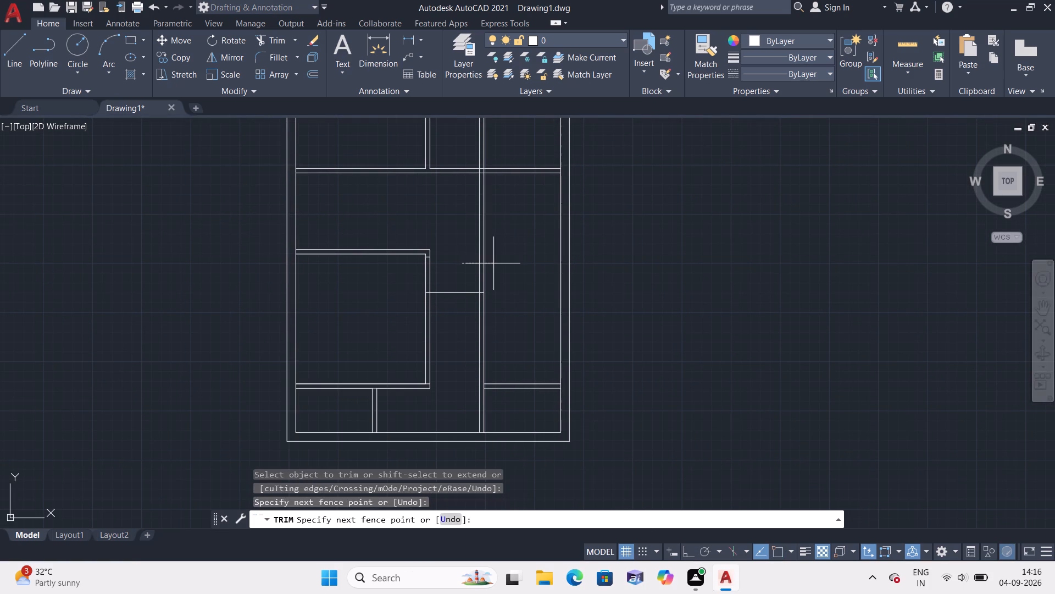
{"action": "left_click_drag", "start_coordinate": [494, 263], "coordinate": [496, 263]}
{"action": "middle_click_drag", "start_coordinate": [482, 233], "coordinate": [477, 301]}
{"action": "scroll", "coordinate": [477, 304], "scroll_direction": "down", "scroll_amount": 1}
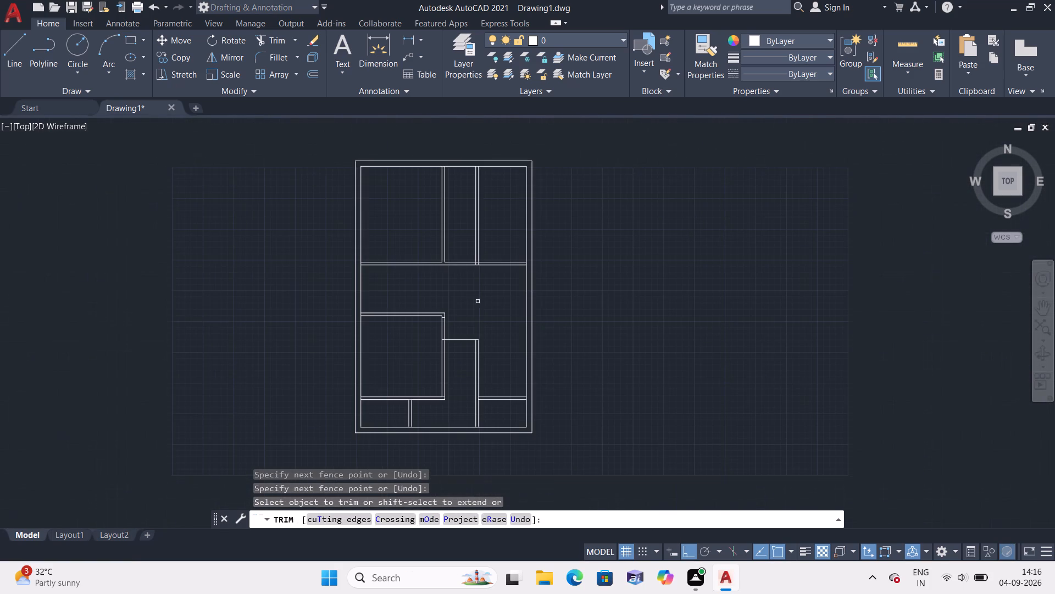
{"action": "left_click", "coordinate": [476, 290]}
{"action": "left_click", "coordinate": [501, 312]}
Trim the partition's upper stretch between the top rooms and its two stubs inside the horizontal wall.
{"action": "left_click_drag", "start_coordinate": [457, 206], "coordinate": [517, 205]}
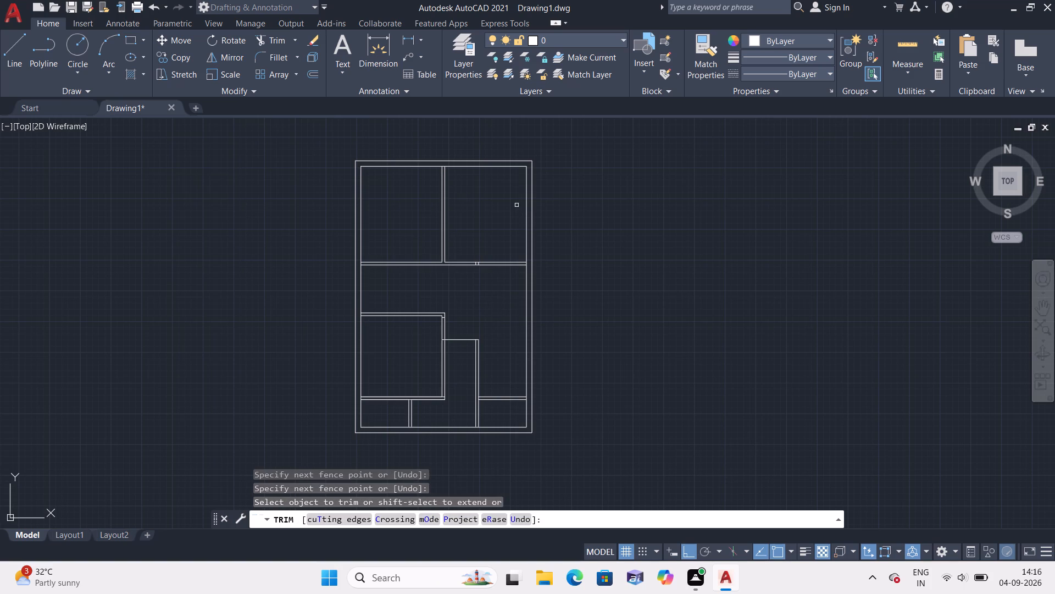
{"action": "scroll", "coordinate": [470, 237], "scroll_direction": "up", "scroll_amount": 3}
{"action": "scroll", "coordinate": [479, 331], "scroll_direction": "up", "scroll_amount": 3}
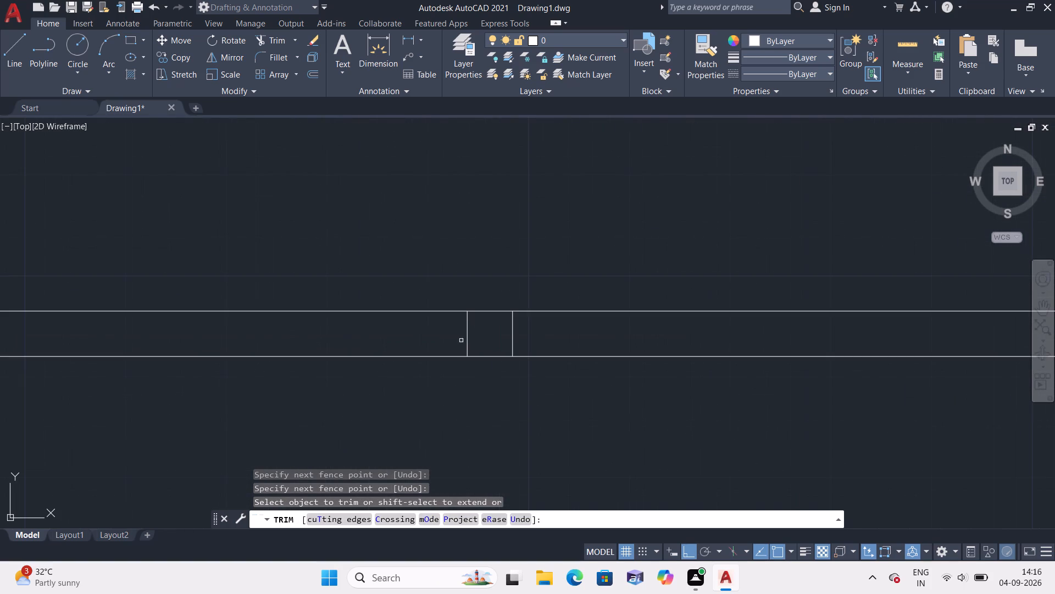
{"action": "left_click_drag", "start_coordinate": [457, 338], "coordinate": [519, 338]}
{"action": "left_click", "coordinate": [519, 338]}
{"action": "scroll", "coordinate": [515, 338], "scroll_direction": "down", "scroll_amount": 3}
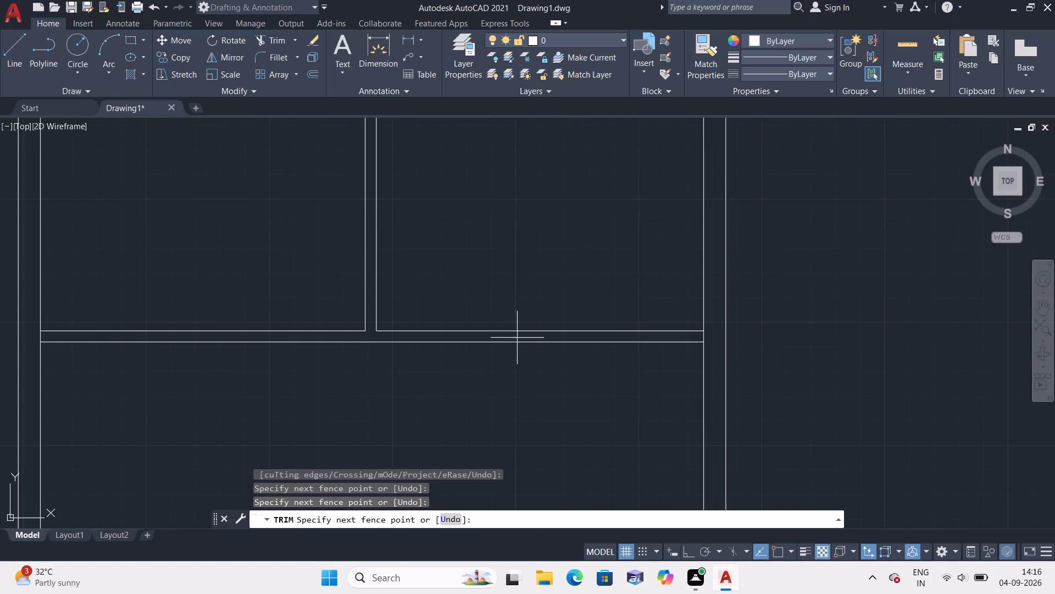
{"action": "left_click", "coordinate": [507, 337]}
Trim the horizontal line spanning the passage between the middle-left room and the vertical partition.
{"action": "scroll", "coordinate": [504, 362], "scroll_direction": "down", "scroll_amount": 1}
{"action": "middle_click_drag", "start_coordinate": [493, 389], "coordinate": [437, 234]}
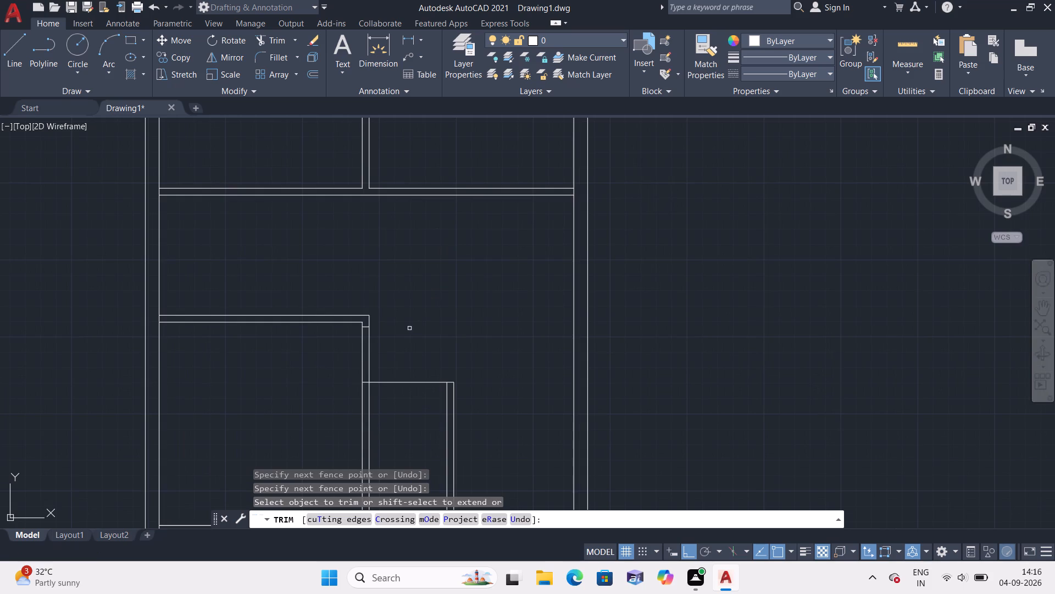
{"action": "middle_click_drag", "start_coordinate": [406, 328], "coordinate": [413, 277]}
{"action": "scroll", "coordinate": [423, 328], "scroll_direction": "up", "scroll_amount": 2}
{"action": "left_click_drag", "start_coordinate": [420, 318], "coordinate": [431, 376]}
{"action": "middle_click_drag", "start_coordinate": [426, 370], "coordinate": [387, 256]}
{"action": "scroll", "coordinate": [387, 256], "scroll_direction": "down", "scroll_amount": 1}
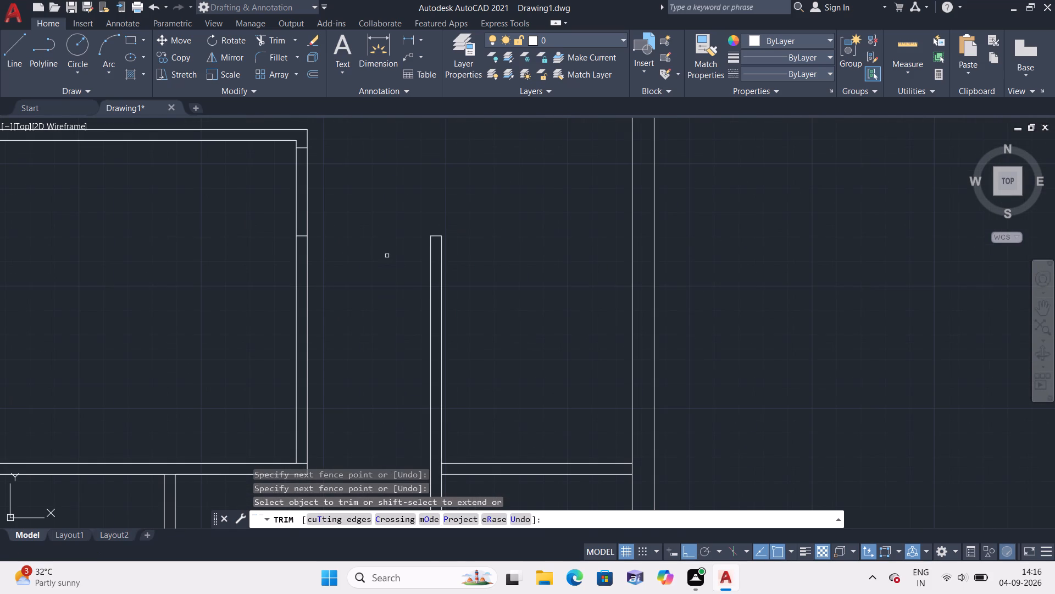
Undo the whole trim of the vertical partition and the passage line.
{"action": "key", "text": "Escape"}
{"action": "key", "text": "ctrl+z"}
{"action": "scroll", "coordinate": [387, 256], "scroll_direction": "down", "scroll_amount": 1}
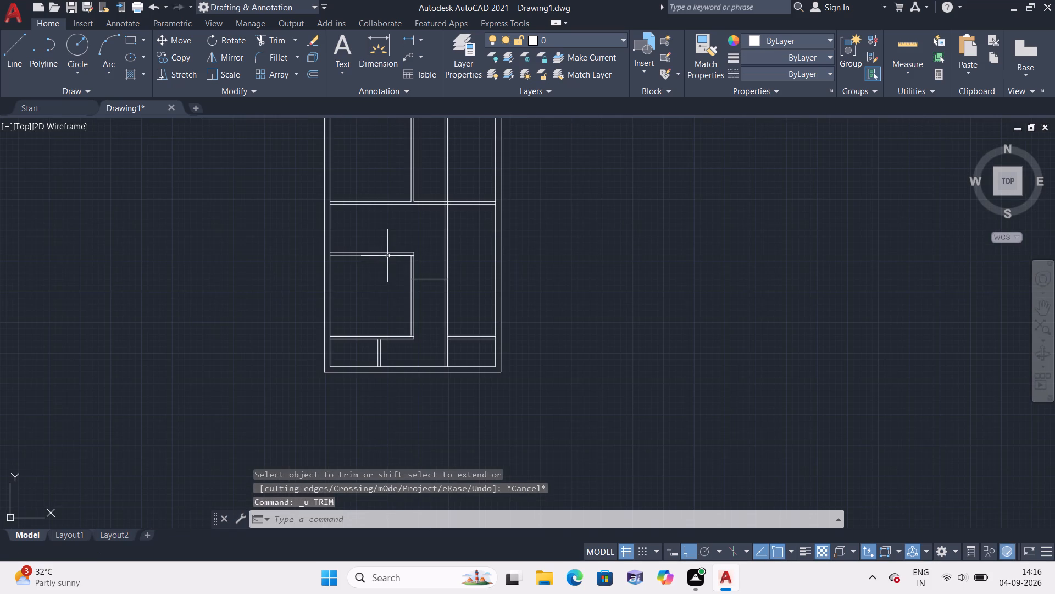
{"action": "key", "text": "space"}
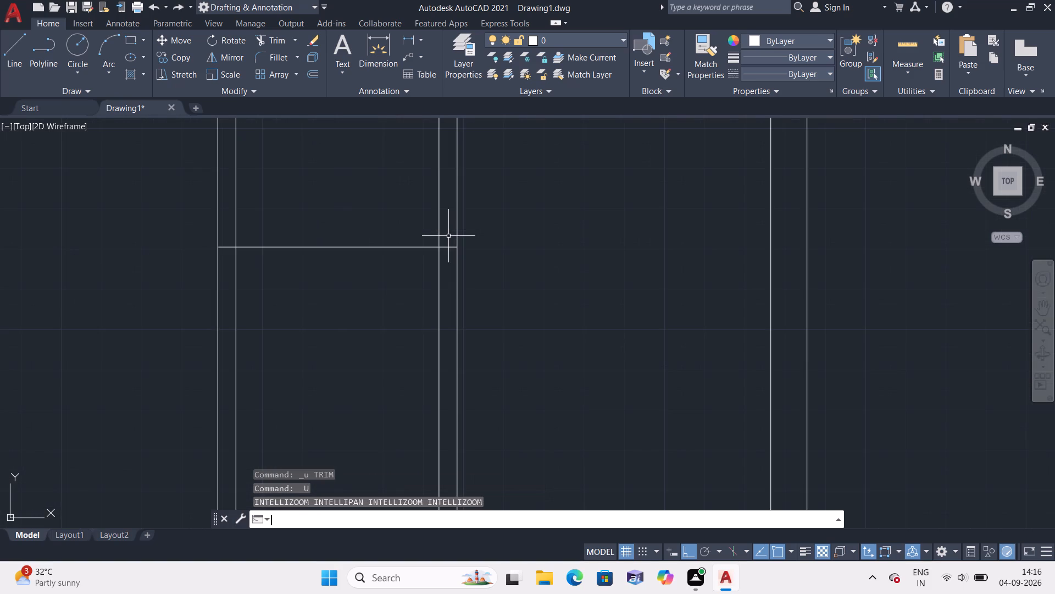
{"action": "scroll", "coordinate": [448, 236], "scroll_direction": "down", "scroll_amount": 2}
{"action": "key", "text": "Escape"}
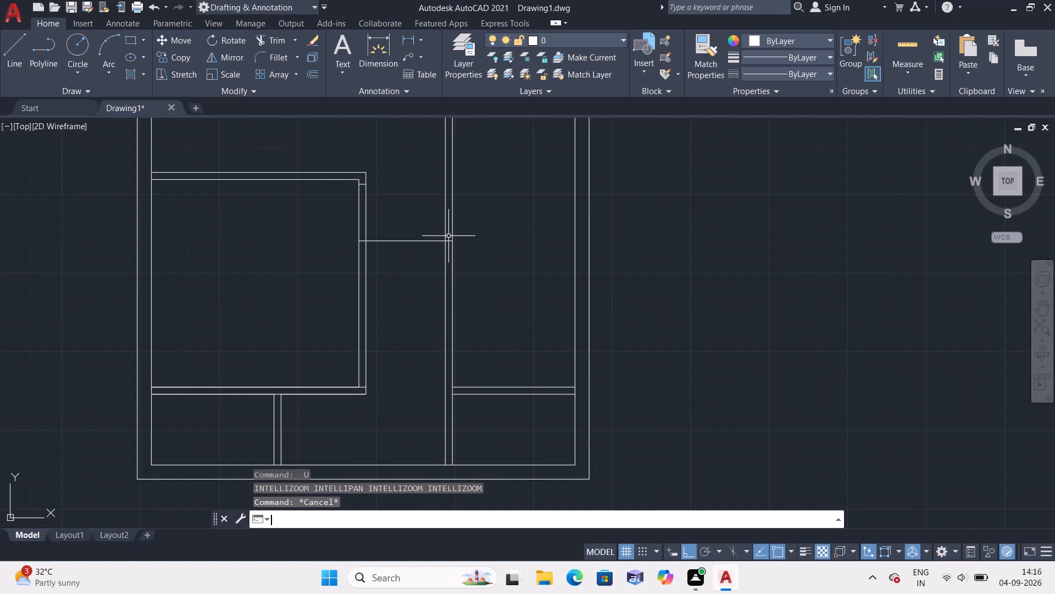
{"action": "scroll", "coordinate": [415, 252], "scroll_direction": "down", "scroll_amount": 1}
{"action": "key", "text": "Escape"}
Offset the horizontal line across the passage 5' downward.
{"action": "middle_click", "coordinate": [414, 261]}
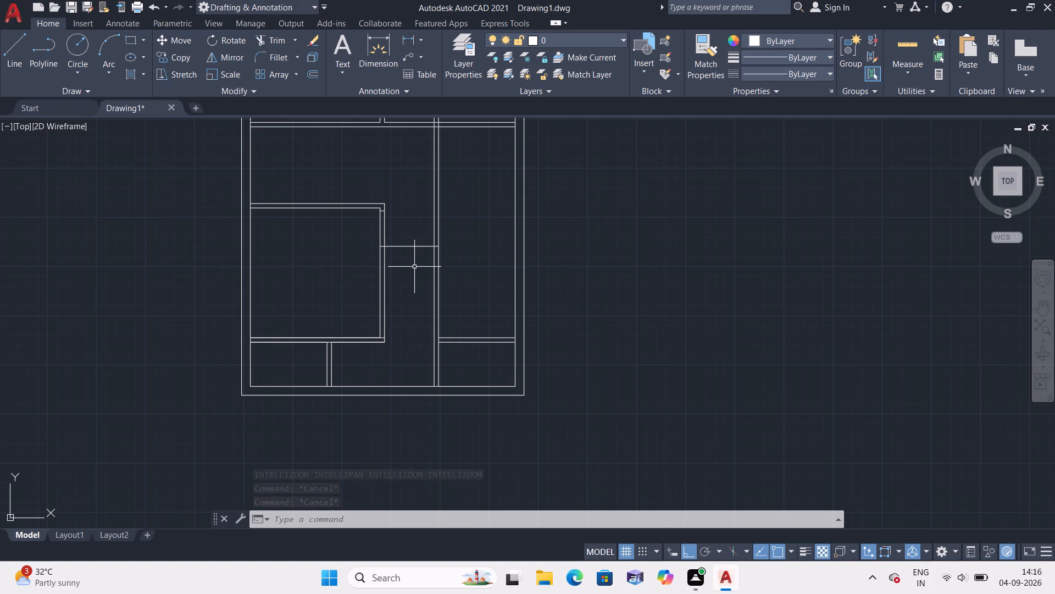
{"action": "type", "text": "offset"}
{"action": "key", "text": "space"}
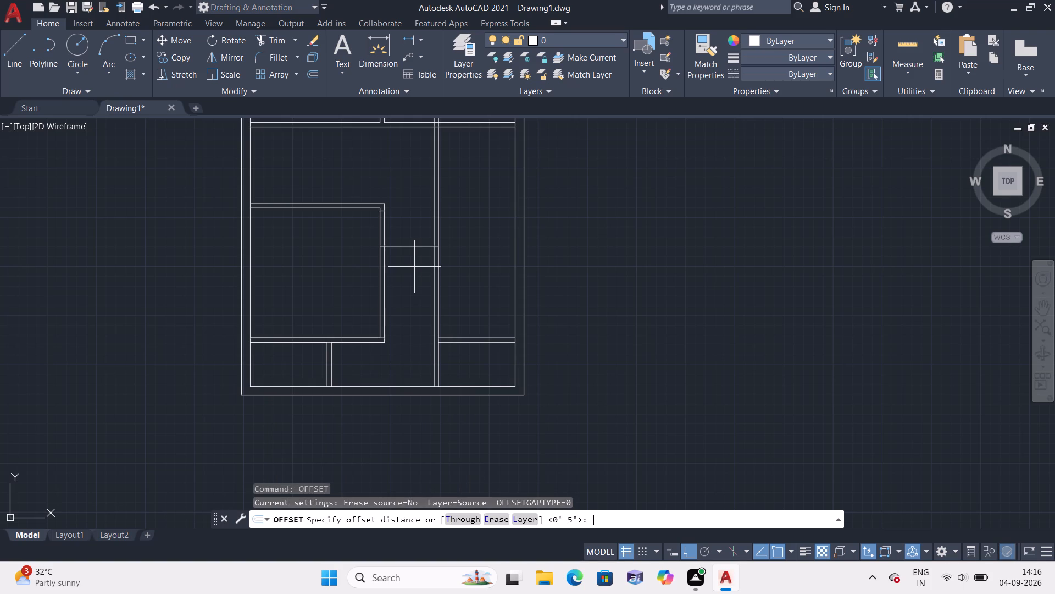
{"action": "type", "text": "5'"}
{"action": "key", "text": "space"}
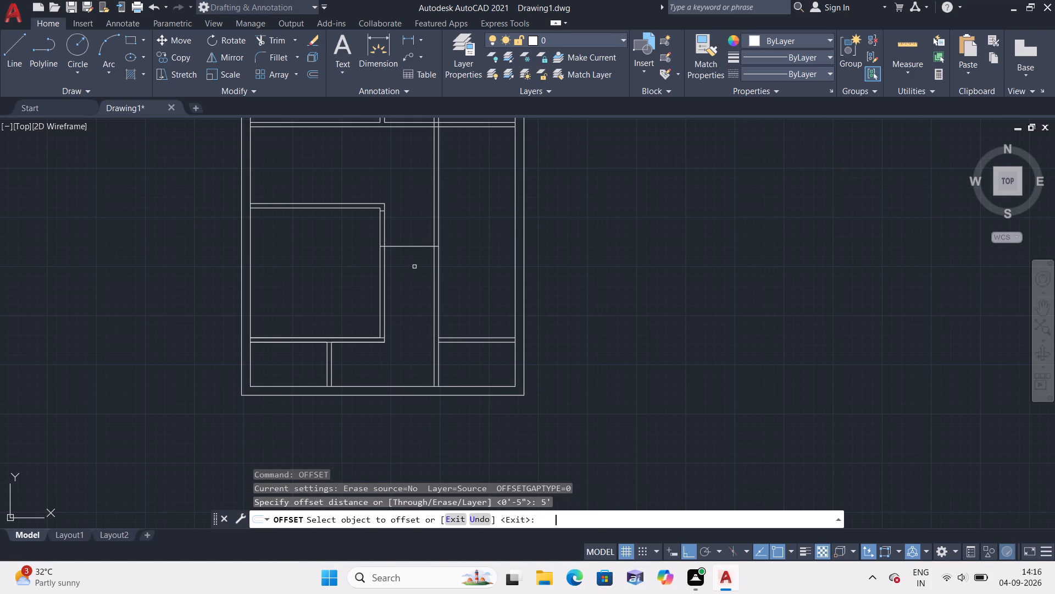
{"action": "left_click", "coordinate": [416, 246]}
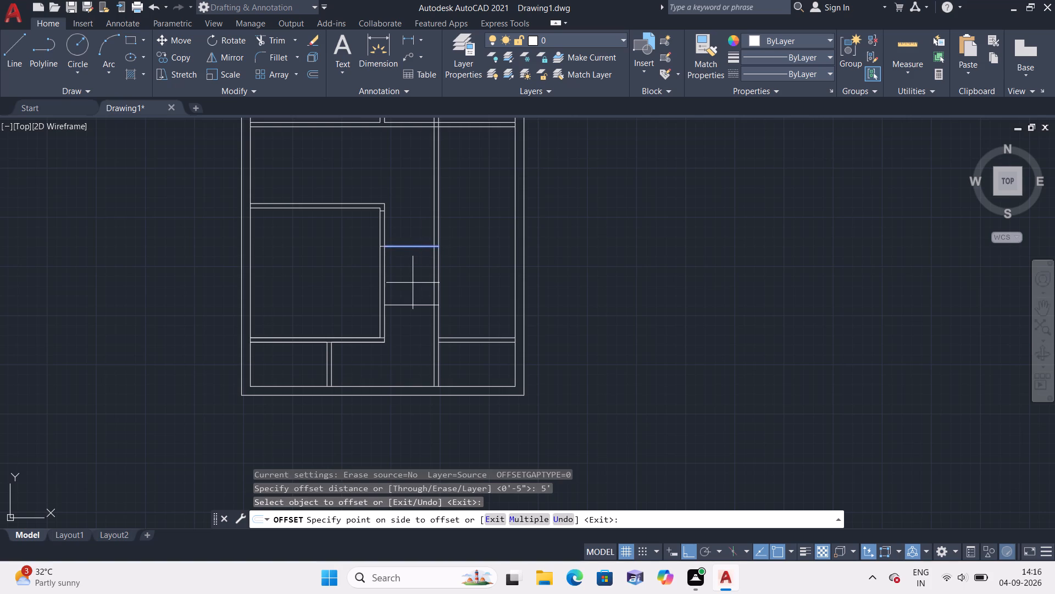
{"action": "left_click", "coordinate": [413, 285]}
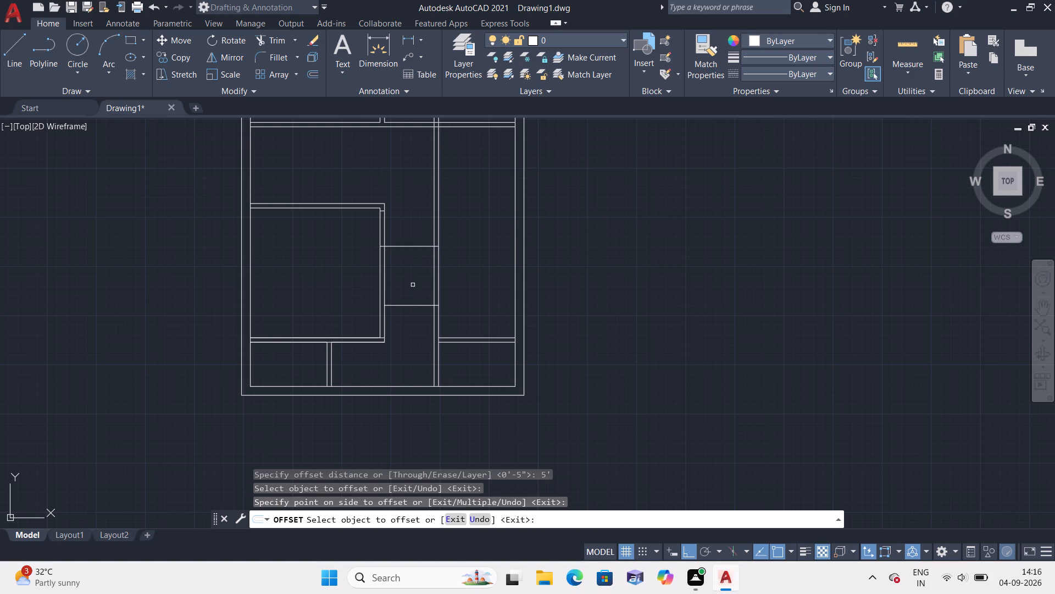
{"action": "key", "text": "space"}
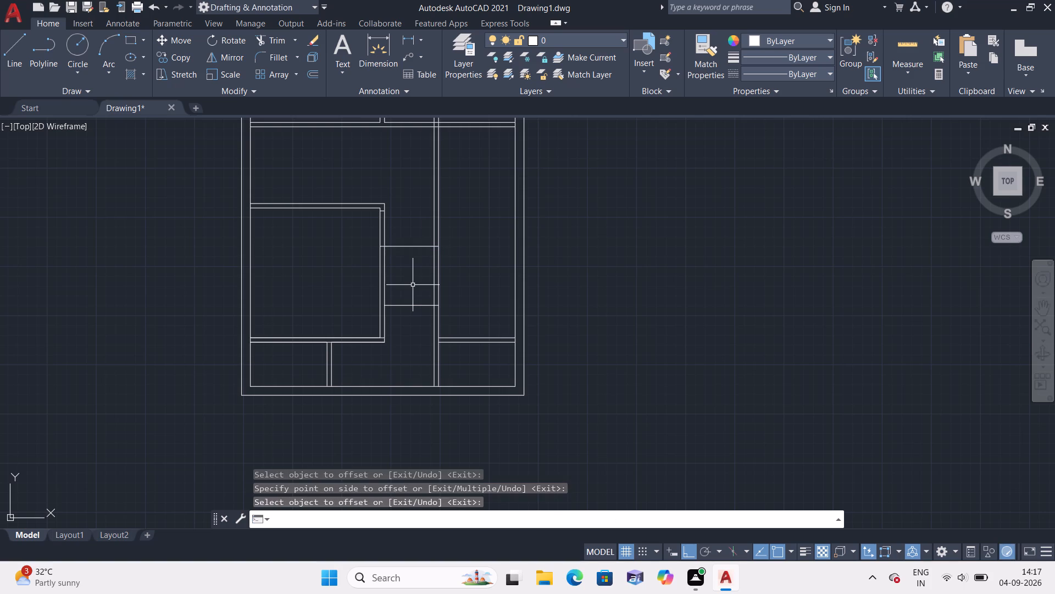
Offset the new lower passage line 4.5" downward to form a horizontal partition.
{"action": "key", "text": "space"}
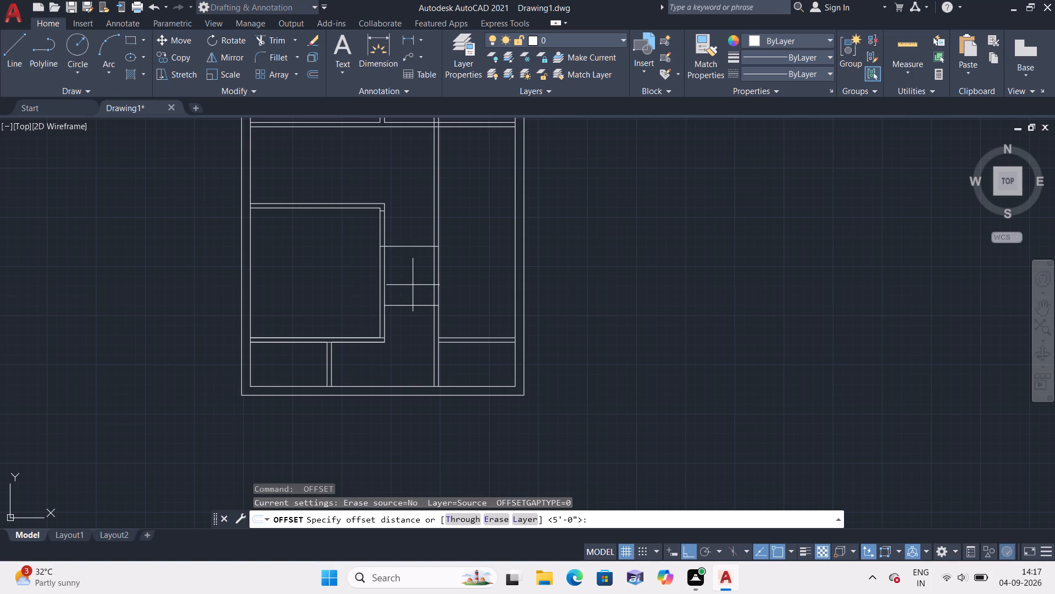
{"action": "type", "text": "4.5\""}
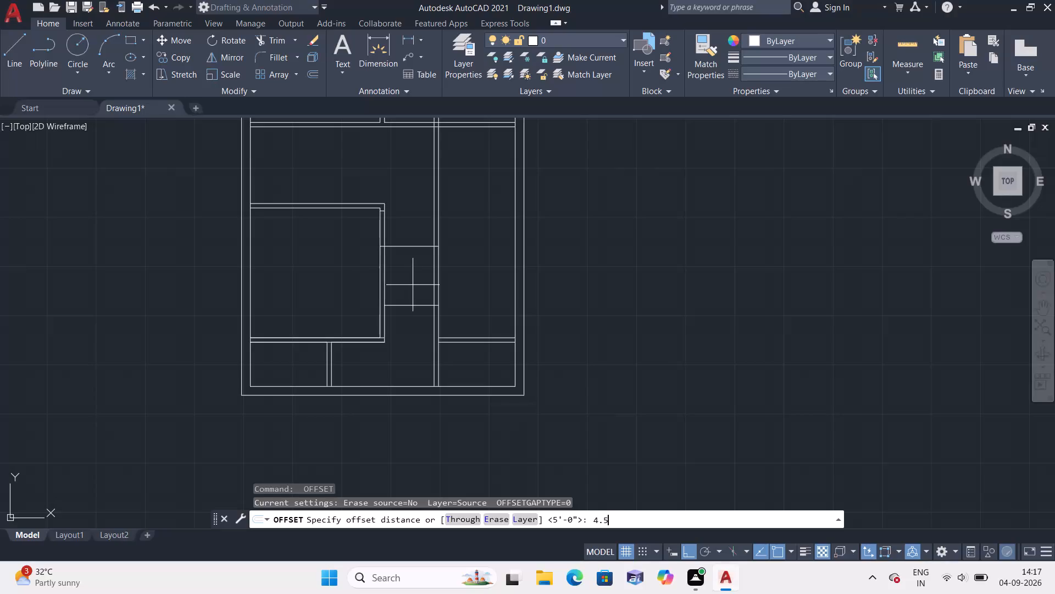
{"action": "key", "text": "space"}
{"action": "left_click", "coordinate": [416, 306]}
{"action": "left_click", "coordinate": [416, 318]}
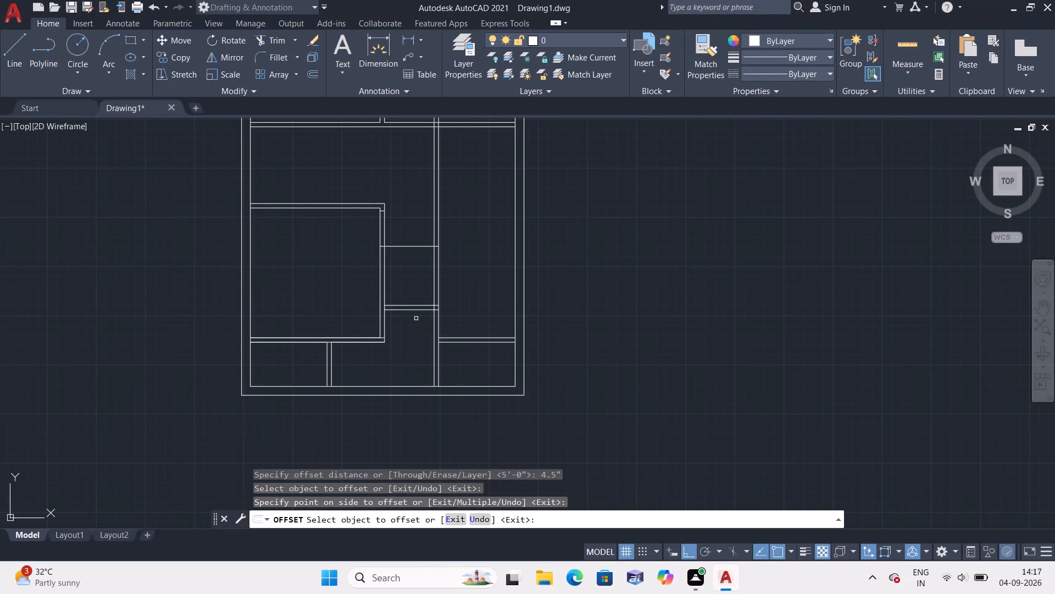
{"action": "key", "text": "Escape"}
Trim away the original horizontal line across the passage and the central vertical partition's two lines above its level.
{"action": "scroll", "coordinate": [416, 318], "scroll_direction": "up", "scroll_amount": 2}
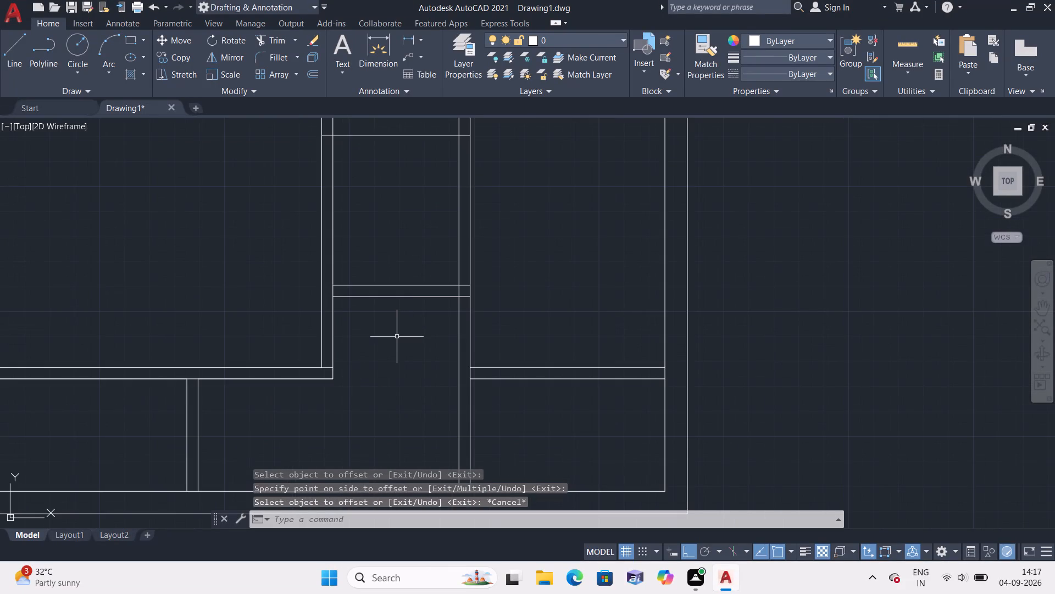
{"action": "type", "text": "trim"}
{"action": "key", "text": "space"}
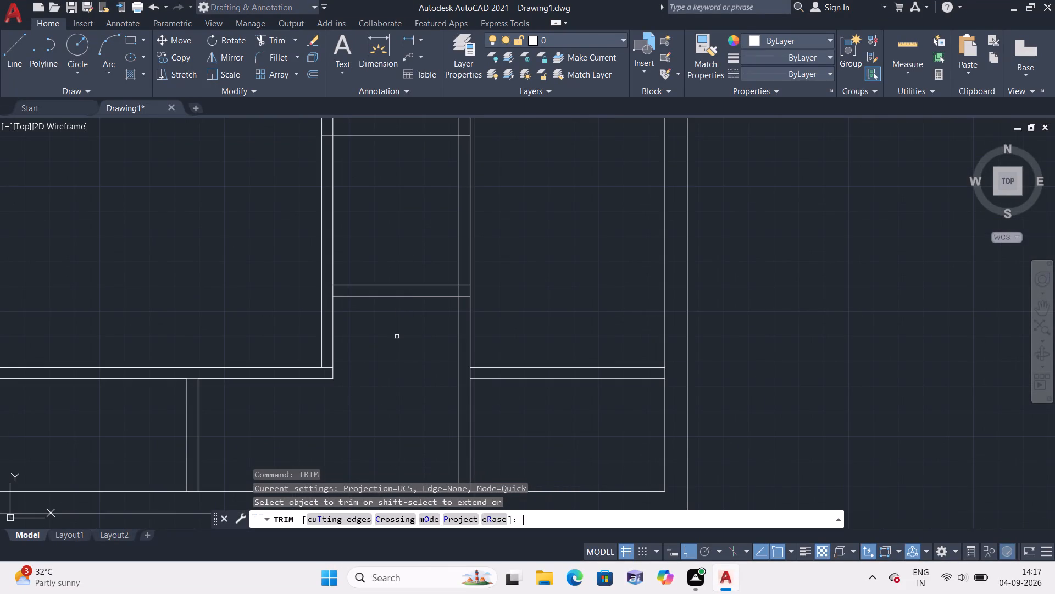
{"action": "left_click", "coordinate": [419, 347]}
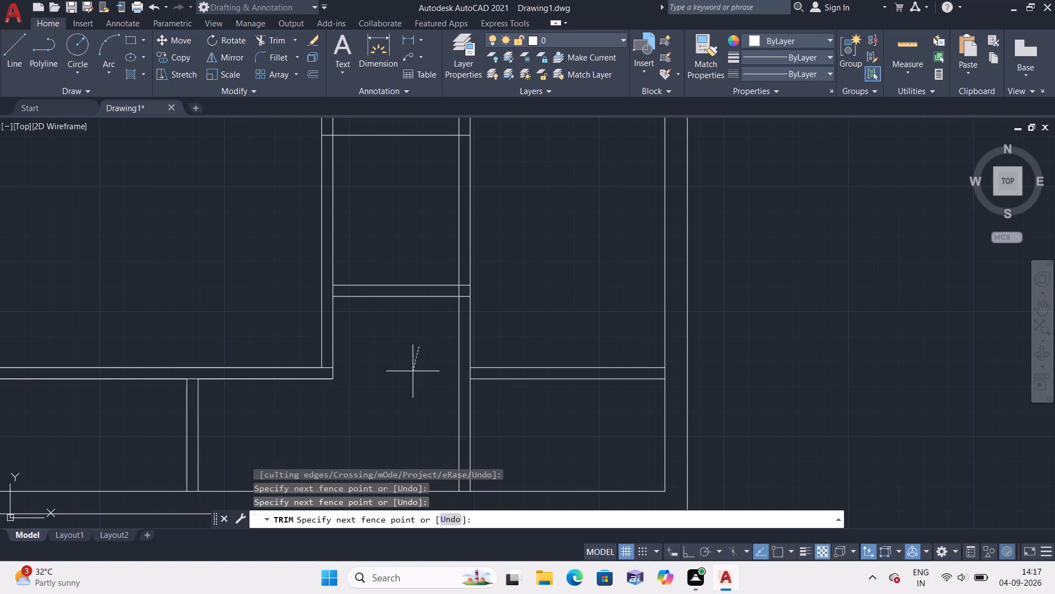
{"action": "left_click", "coordinate": [393, 354]}
{"action": "scroll", "coordinate": [387, 199], "scroll_direction": "down", "scroll_amount": 2}
{"action": "middle_click_drag", "start_coordinate": [387, 199], "coordinate": [388, 222]}
{"action": "left_click_drag", "start_coordinate": [390, 213], "coordinate": [392, 185]}
{"action": "left_click_drag", "start_coordinate": [395, 164], "coordinate": [426, 167]}
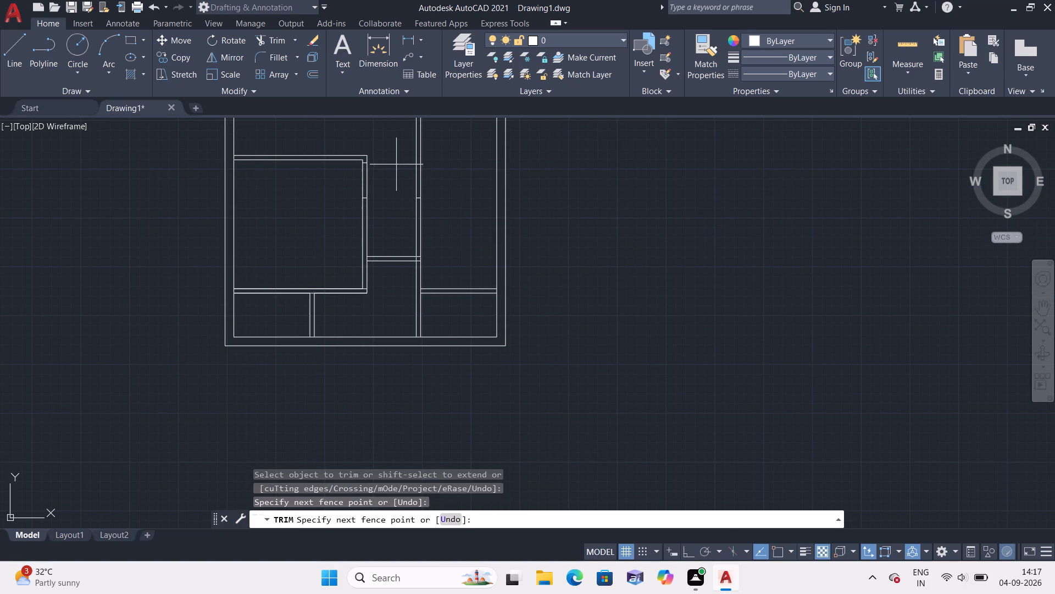
{"action": "left_click_drag", "start_coordinate": [426, 167], "coordinate": [480, 168]}
{"action": "scroll", "coordinate": [464, 168], "scroll_direction": "down", "scroll_amount": 1}
{"action": "middle_click_drag", "start_coordinate": [453, 167], "coordinate": [459, 311]}
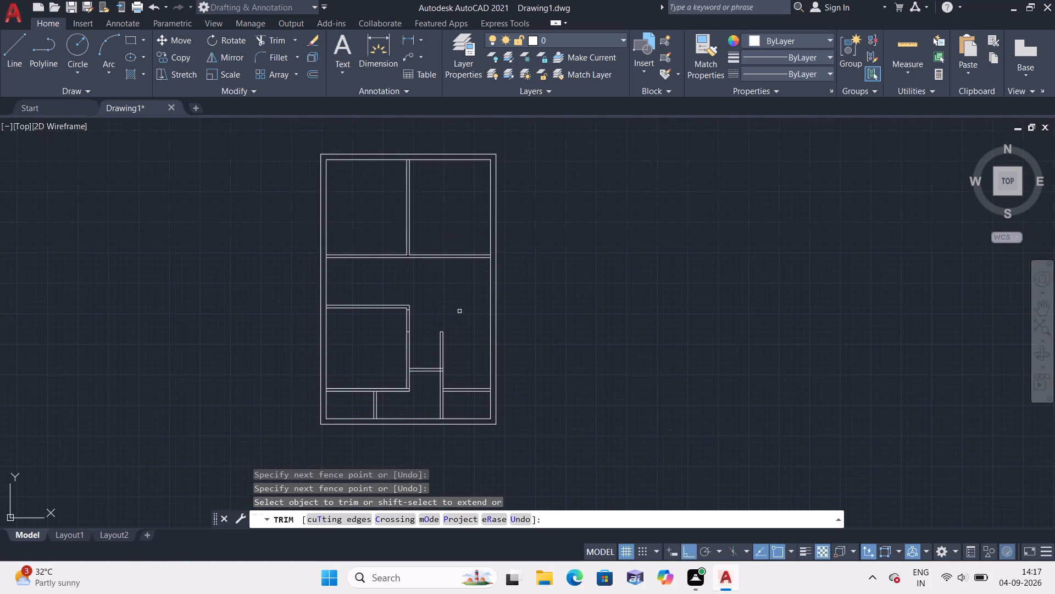
Trim the inner face line of the large lower-left room's east partition between the two door opening marks.
{"action": "scroll", "coordinate": [455, 309], "scroll_direction": "up", "scroll_amount": 1}
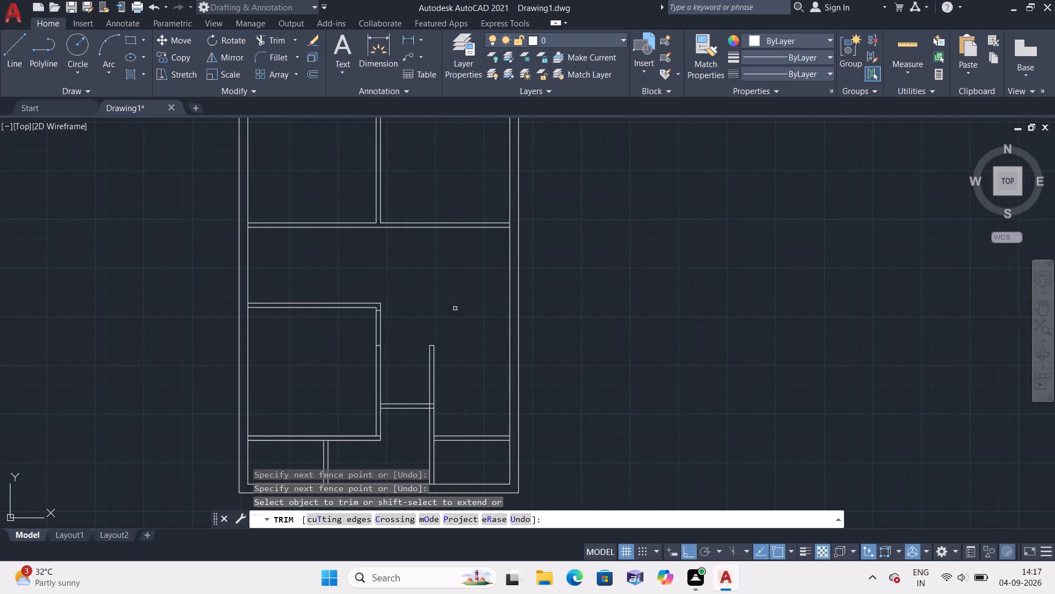
{"action": "middle_click_drag", "start_coordinate": [437, 304], "coordinate": [417, 272]}
{"action": "scroll", "coordinate": [410, 274], "scroll_direction": "down", "scroll_amount": 1}
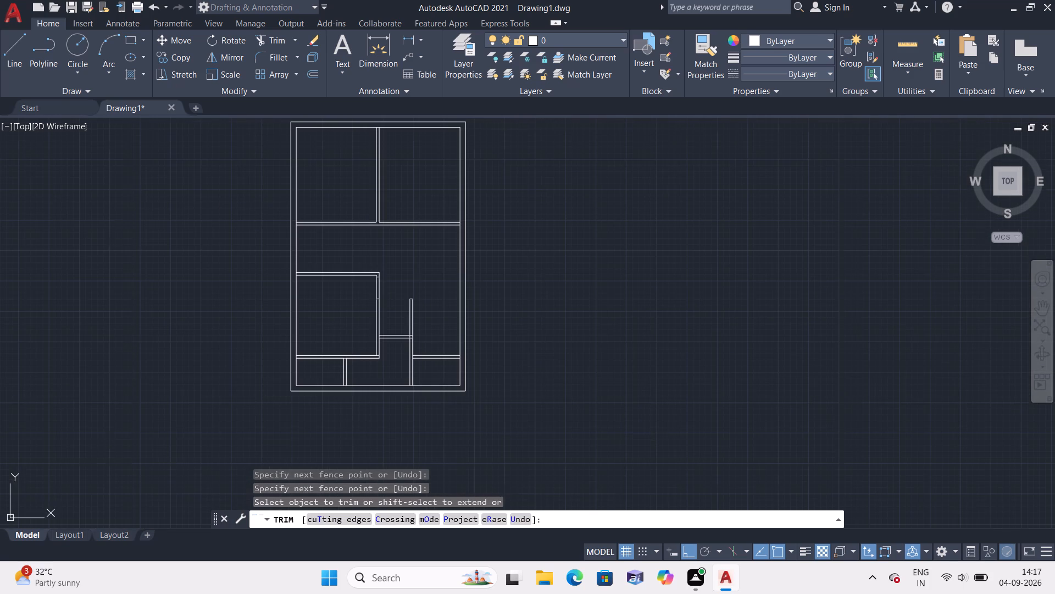
{"action": "scroll", "coordinate": [372, 288], "scroll_direction": "up", "scroll_amount": 2}
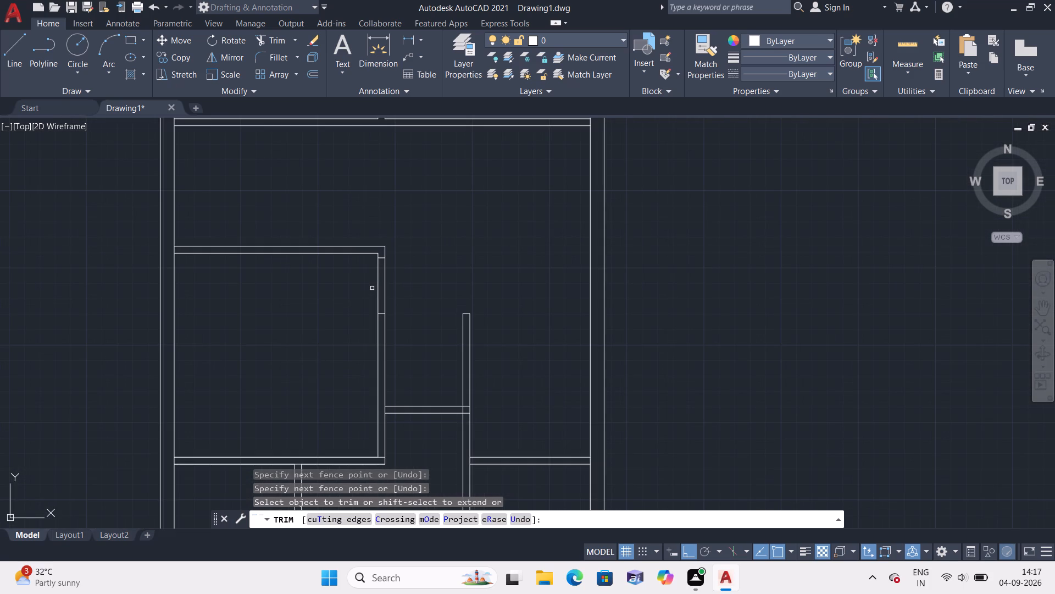
{"action": "left_click", "coordinate": [377, 295]}
{"action": "scroll", "coordinate": [334, 291], "scroll_direction": "down", "scroll_amount": 2}
{"action": "middle_click_drag", "start_coordinate": [322, 304], "coordinate": [312, 272]}
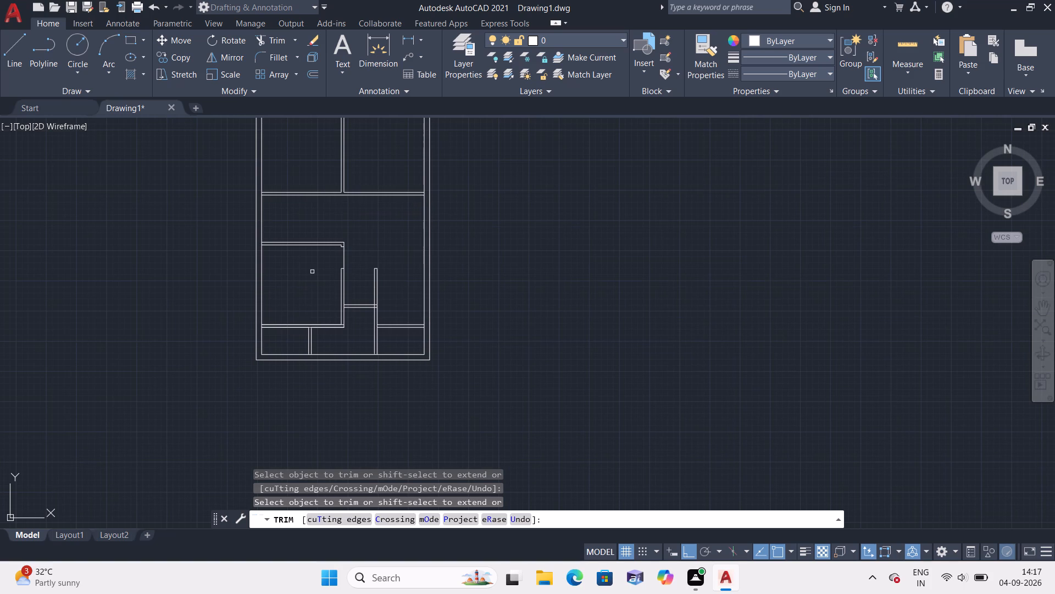
{"action": "key", "text": "Escape"}
{"action": "key", "text": "Escape"}
Draw jamb lines across the horizontal passage partition for a 3' door opening, starting 2" from the vertical partition to its east.
{"action": "scroll", "coordinate": [292, 272], "scroll_direction": "up", "scroll_amount": 2}
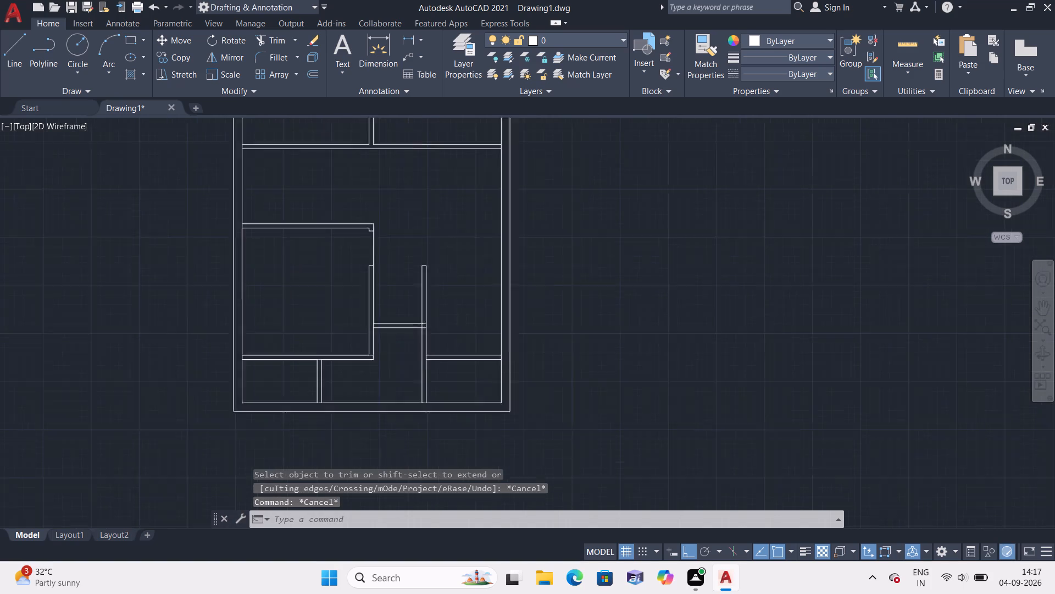
{"action": "scroll", "coordinate": [476, 392], "scroll_direction": "up", "scroll_amount": 3}
{"action": "middle_click_drag", "start_coordinate": [463, 373], "coordinate": [359, 377]}
{"action": "scroll", "coordinate": [360, 378], "scroll_direction": "down", "scroll_amount": 1}
{"action": "scroll", "coordinate": [360, 378], "scroll_direction": "up", "scroll_amount": 1}
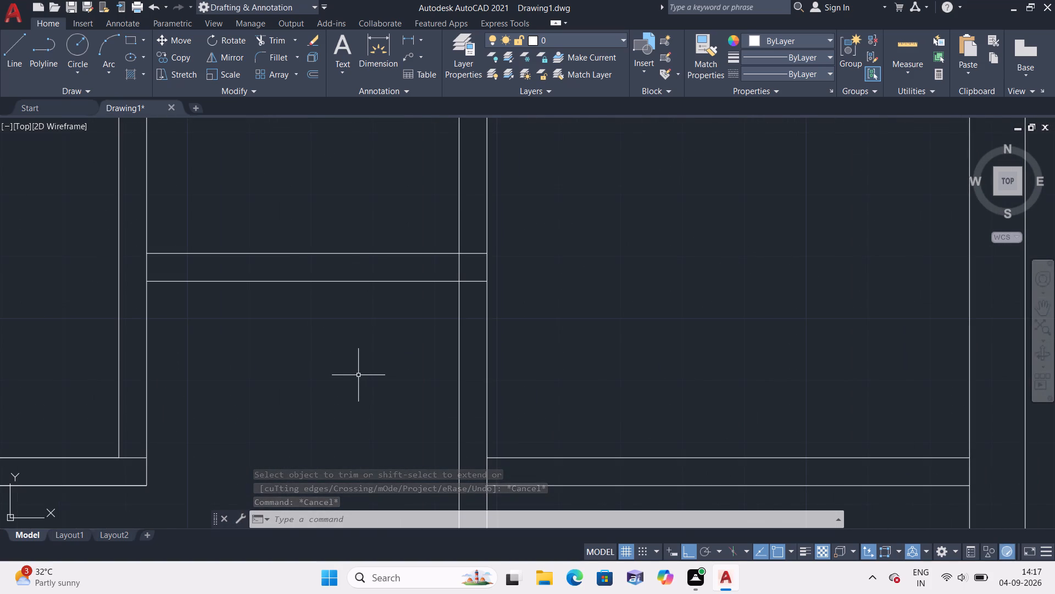
{"action": "scroll", "coordinate": [358, 375], "scroll_direction": "down", "scroll_amount": 1}
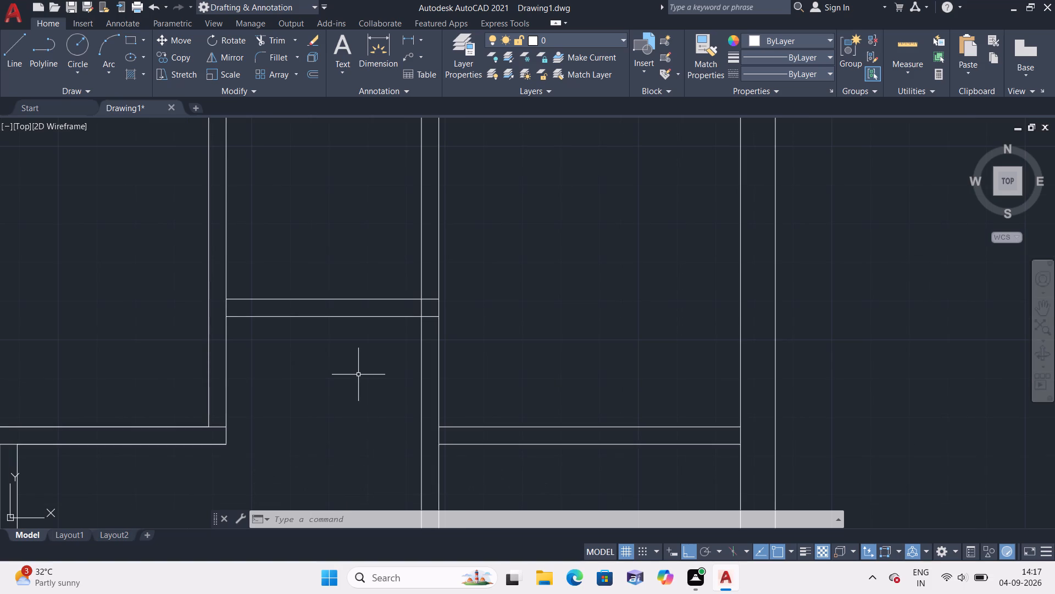
{"action": "type", "text": "l"}
{"action": "key", "text": "space"}
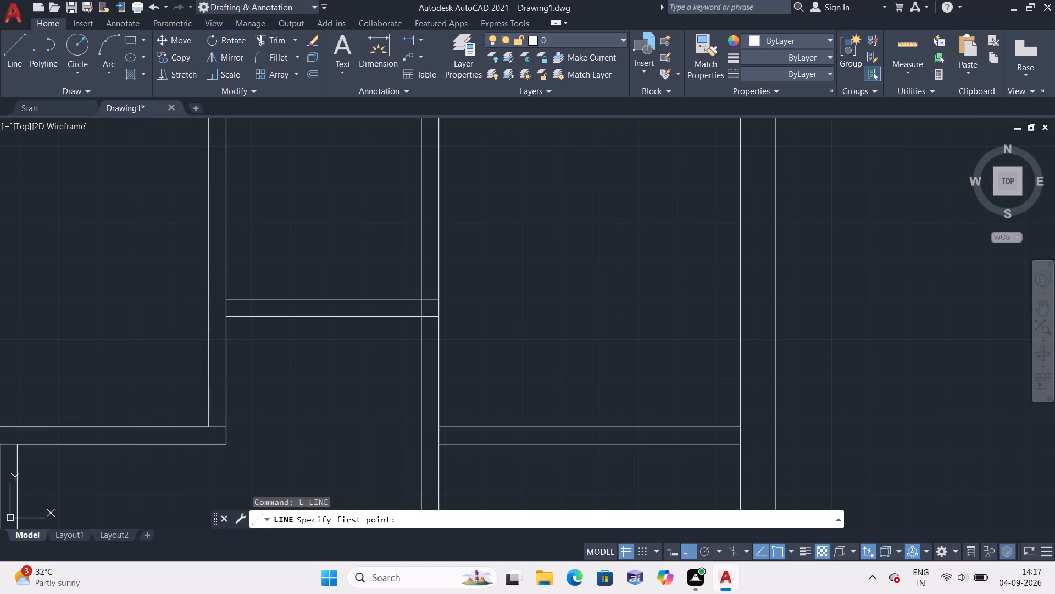
{"action": "left_click", "coordinate": [422, 318]}
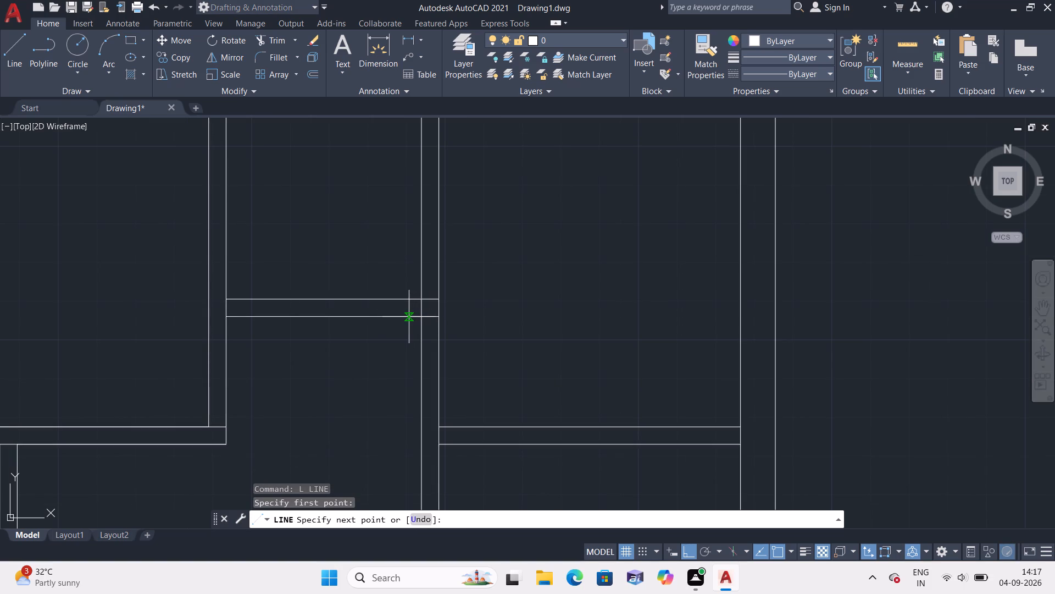
{"action": "type", "text": "2\""}
{"action": "key", "text": "space"}
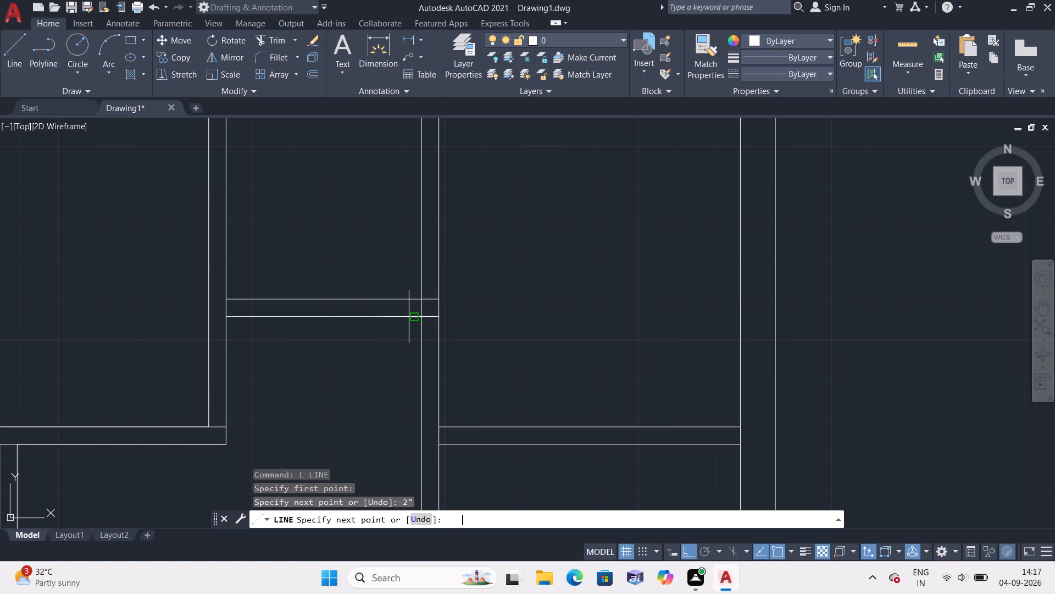
{"action": "left_click", "coordinate": [414, 299]}
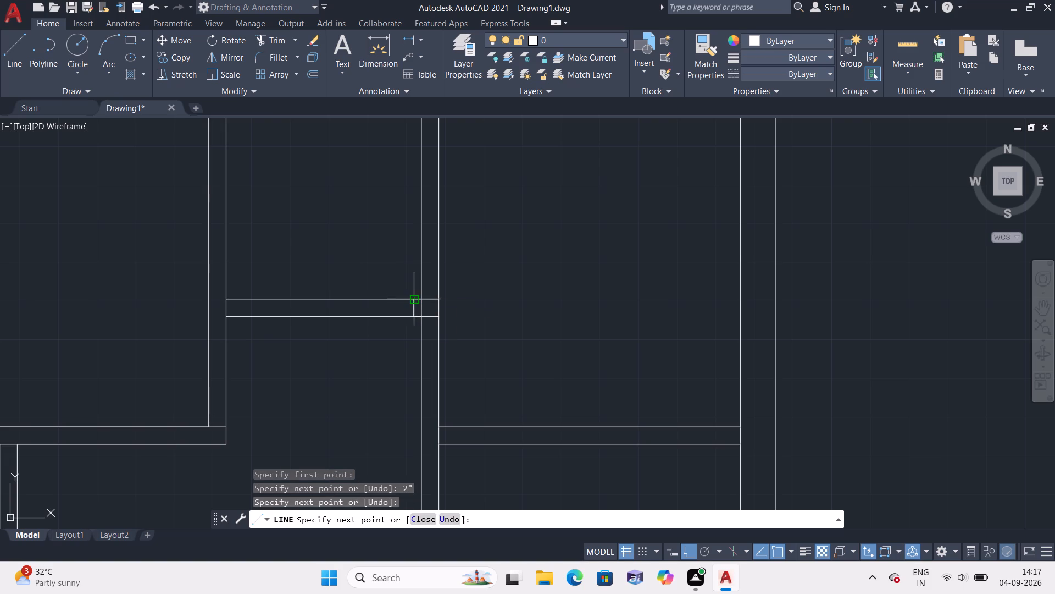
{"action": "type", "text": "3'"}
{"action": "key", "text": "space"}
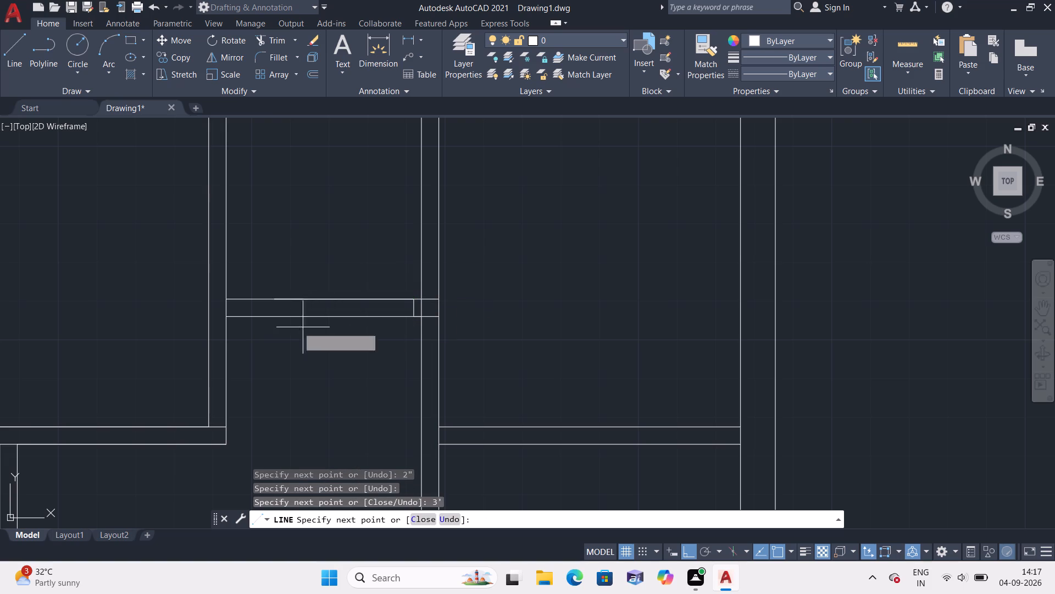
{"action": "left_click", "coordinate": [276, 317]}
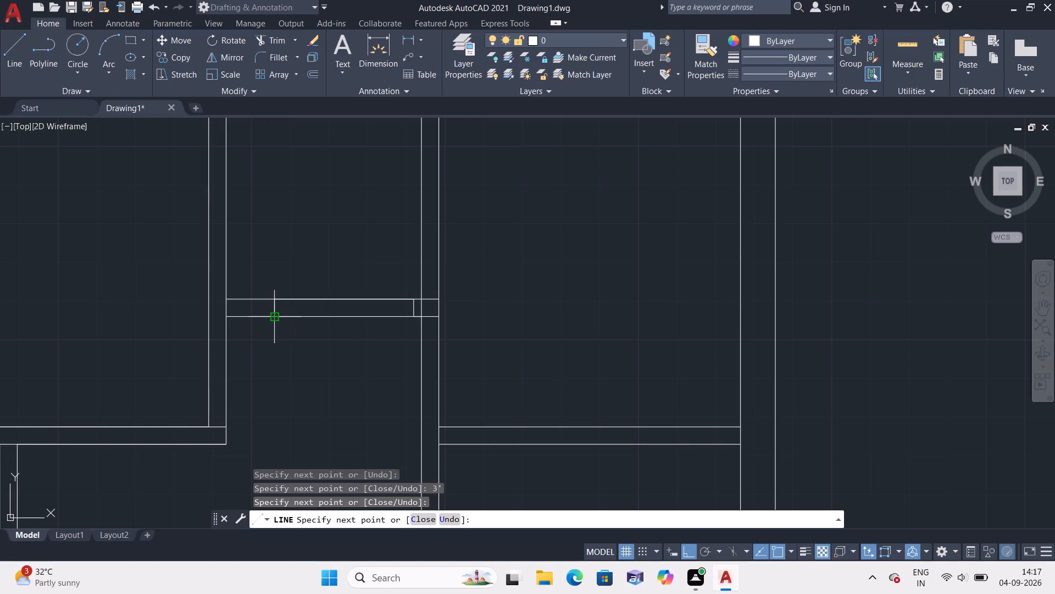
{"action": "key", "text": "Escape"}
Delete the 3' and 2" guide lines along the horizontal passage partition, keeping the two jamb lines.
{"action": "left_click", "coordinate": [326, 299]}
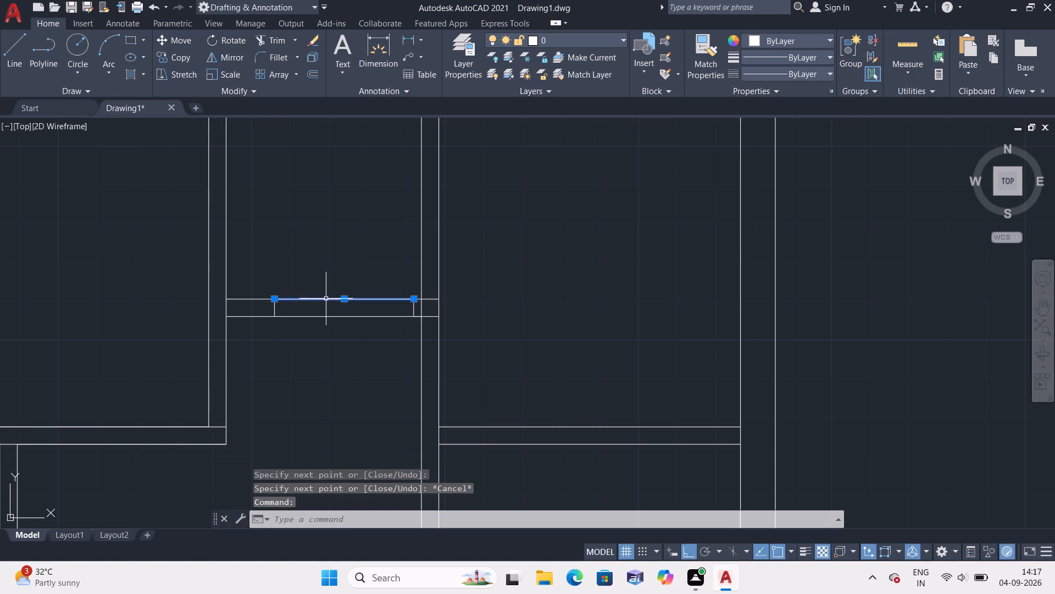
{"action": "left_click", "coordinate": [416, 316]}
{"action": "key", "text": "Delete"}
Draw jamb lines across the short vertical partition in the plan's lower-left for a 3' door opening, starting 2" above the south outer wall.
{"action": "scroll", "coordinate": [371, 341], "scroll_direction": "down", "scroll_amount": 3}
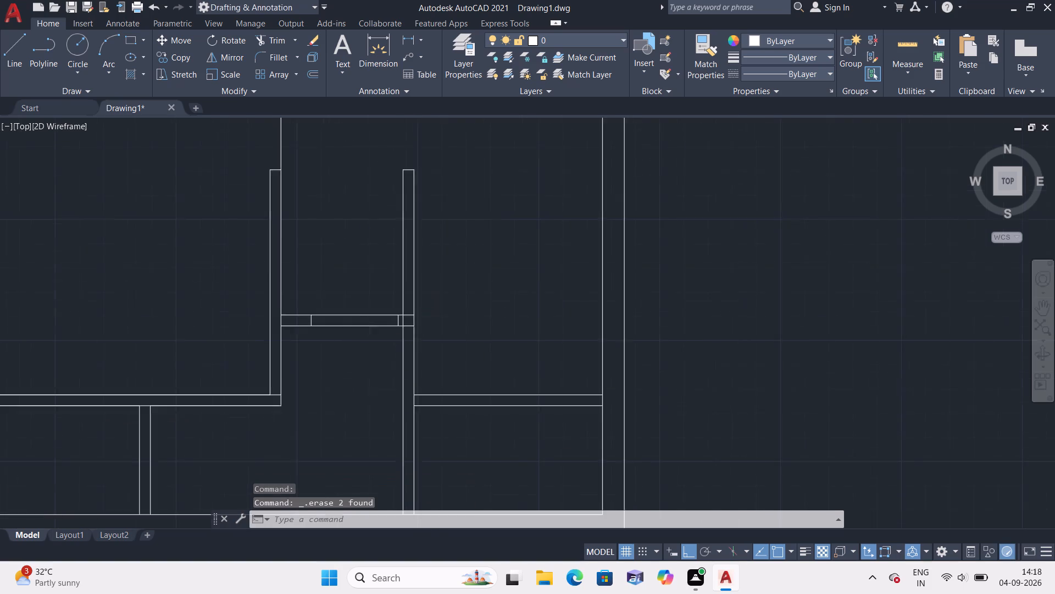
{"action": "middle_click_drag", "start_coordinate": [353, 357], "coordinate": [345, 260]}
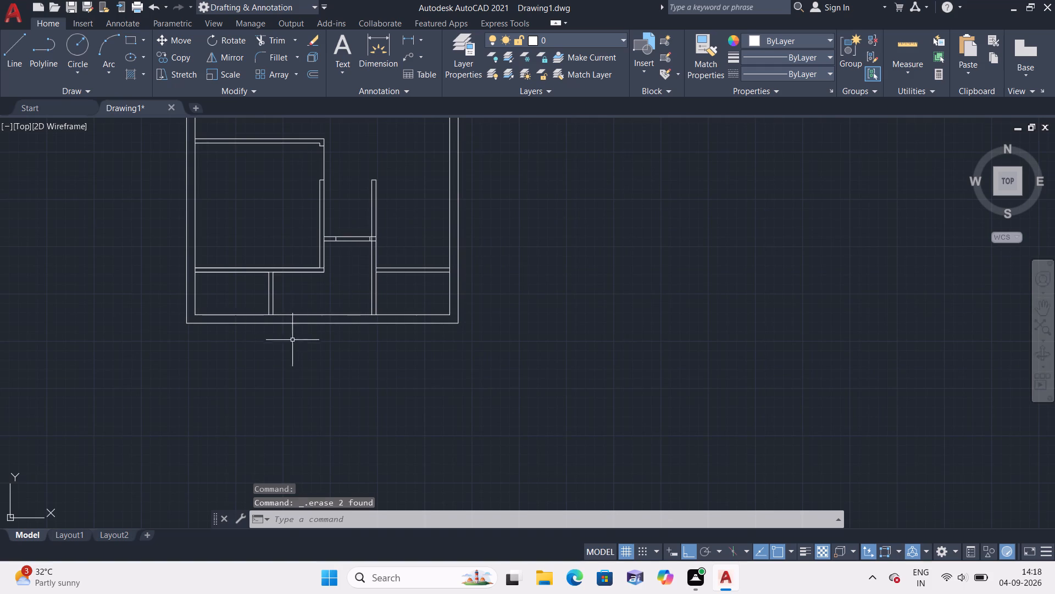
{"action": "scroll", "coordinate": [257, 381], "scroll_direction": "up", "scroll_amount": 3}
{"action": "middle_click_drag", "start_coordinate": [277, 307], "coordinate": [281, 360]}
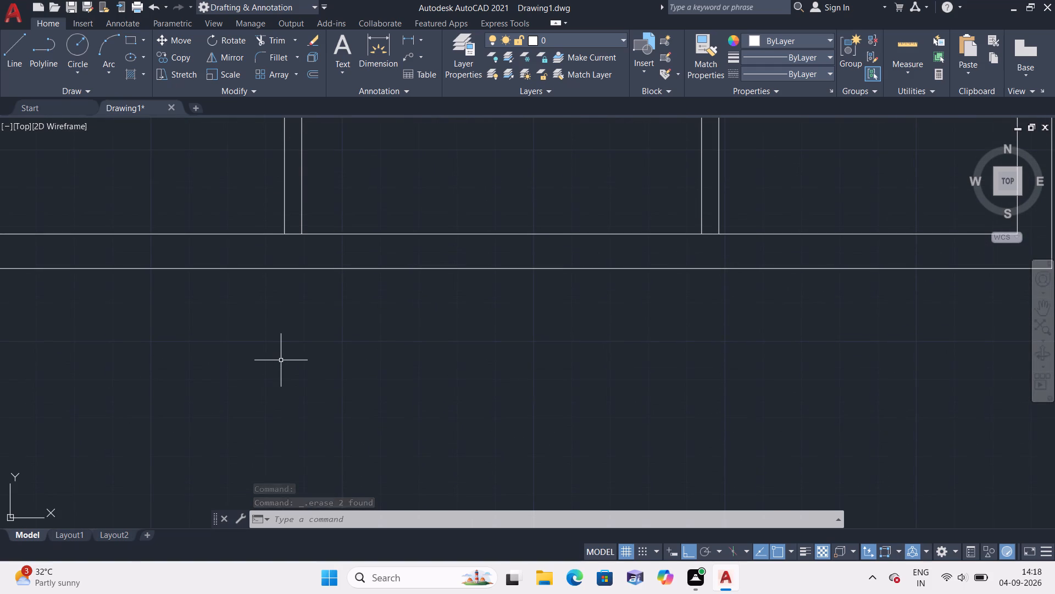
{"action": "key", "text": "l"}
{"action": "key", "text": "space"}
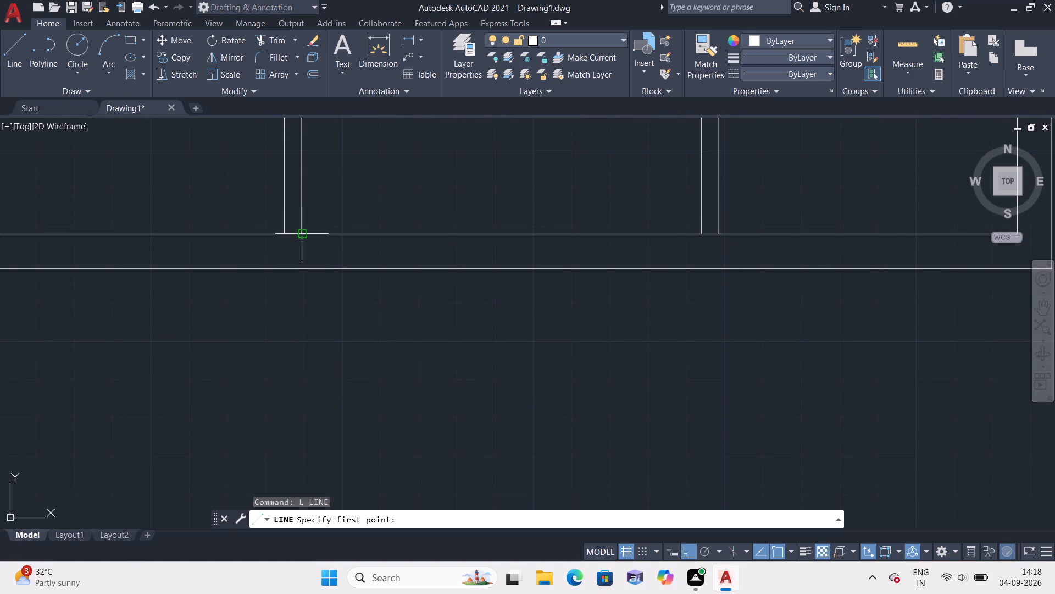
{"action": "left_click", "coordinate": [304, 233]}
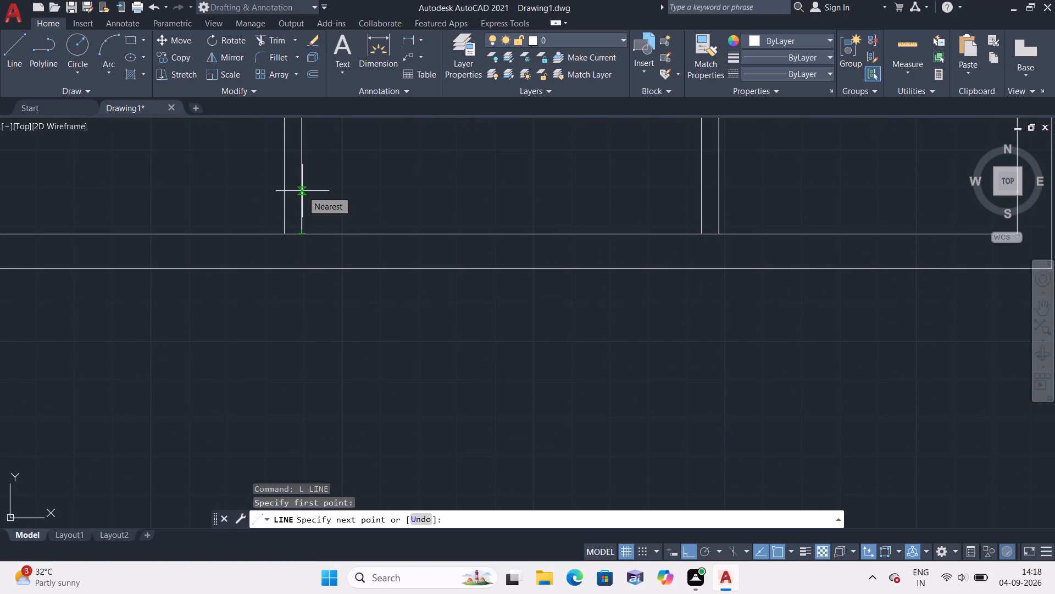
{"action": "type", "text": "2\""}
{"action": "key", "text": "space"}
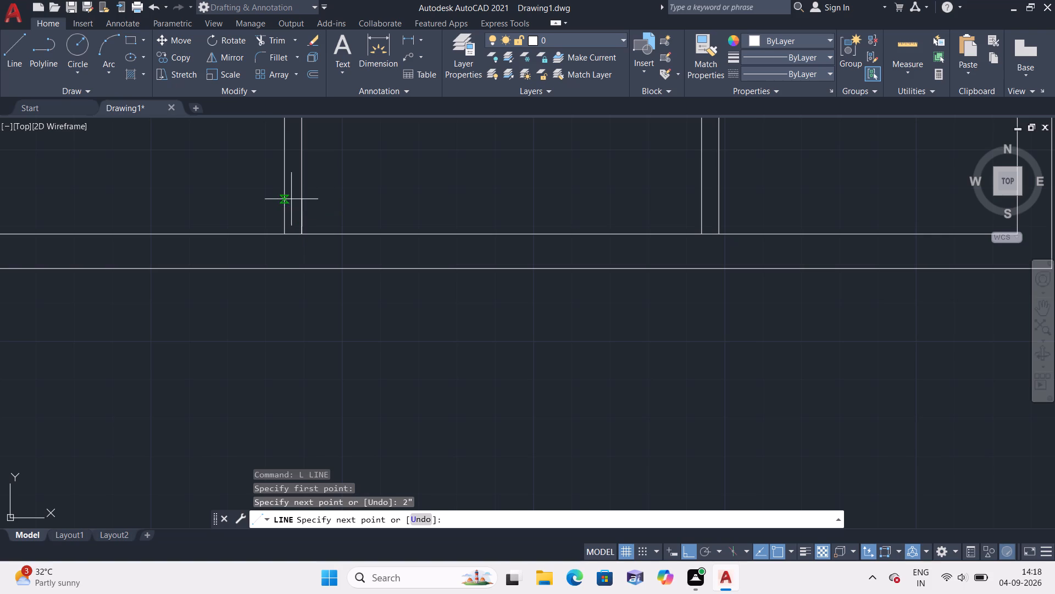
{"action": "left_click", "coordinate": [287, 227]}
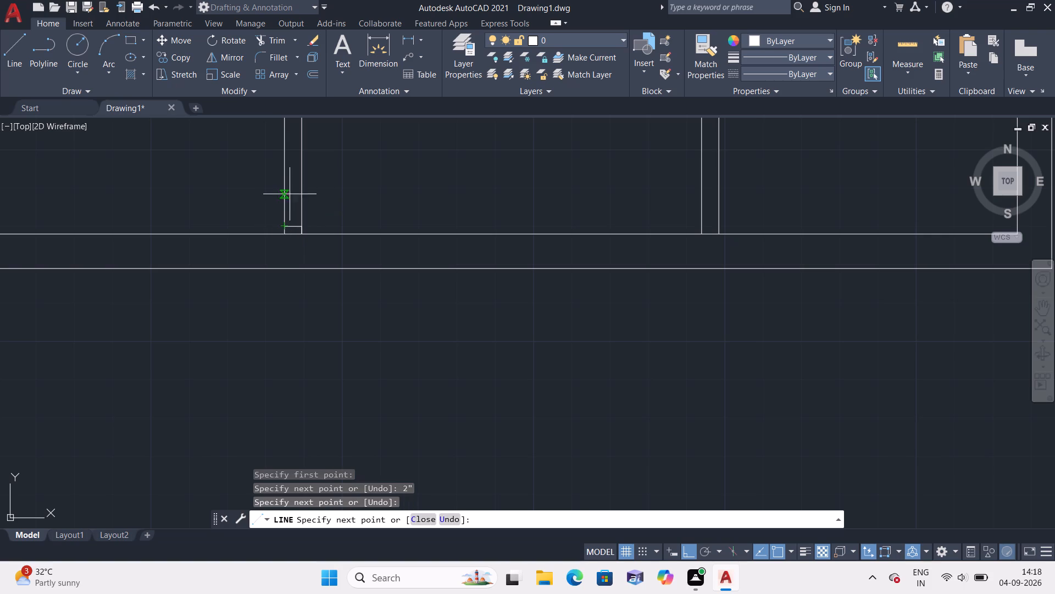
{"action": "scroll", "coordinate": [273, 156], "scroll_direction": "down", "scroll_amount": 1}
{"action": "middle_click_drag", "start_coordinate": [273, 156], "coordinate": [290, 231]}
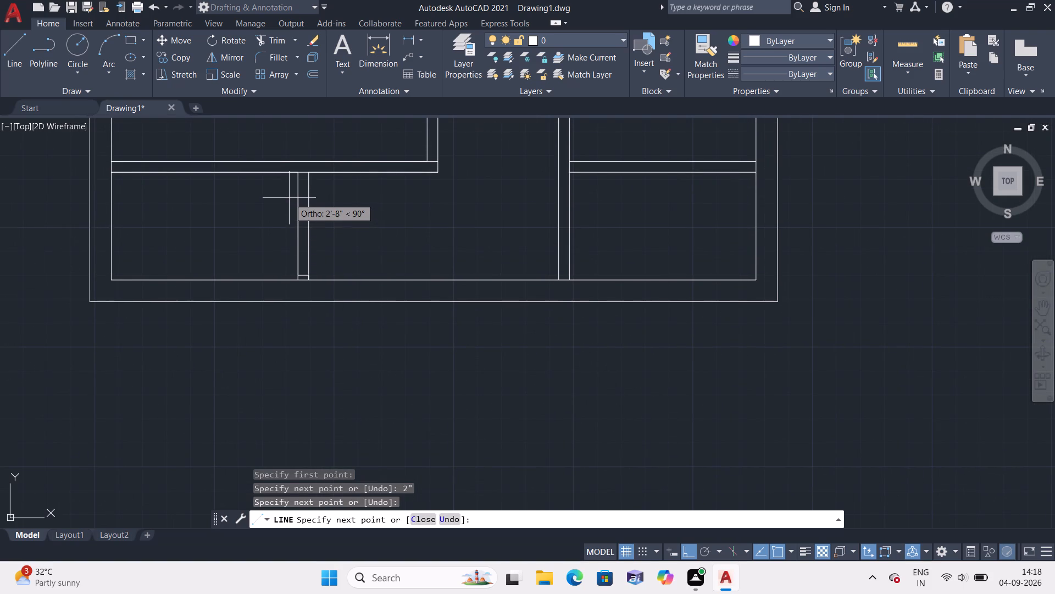
{"action": "key", "text": "3"}
{"action": "key", "text": "apostrophe"}
{"action": "key", "text": "space"}
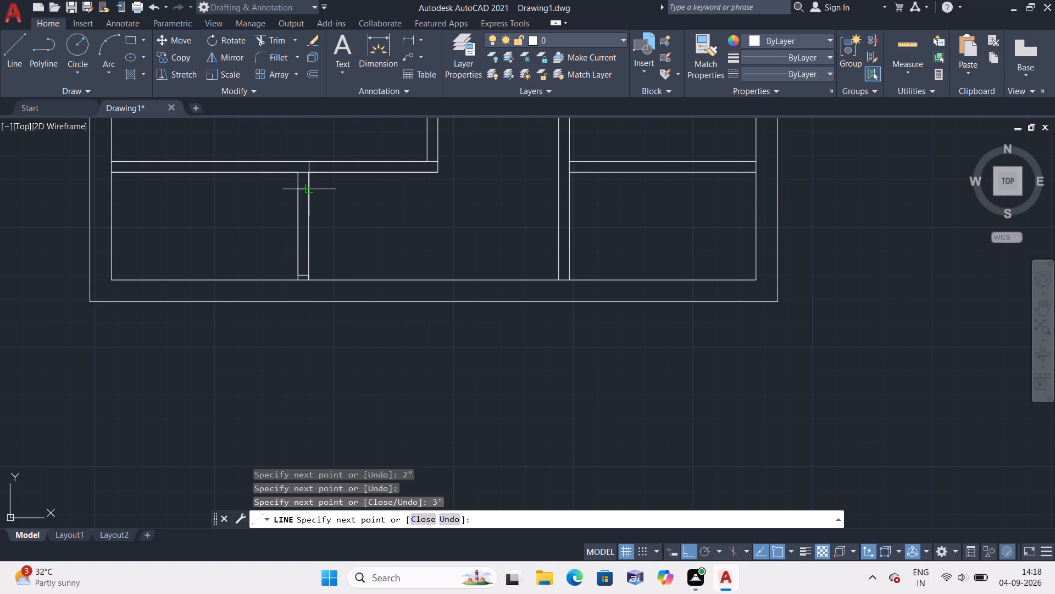
{"action": "left_click", "coordinate": [308, 190]}
{"action": "key", "text": "Escape"}
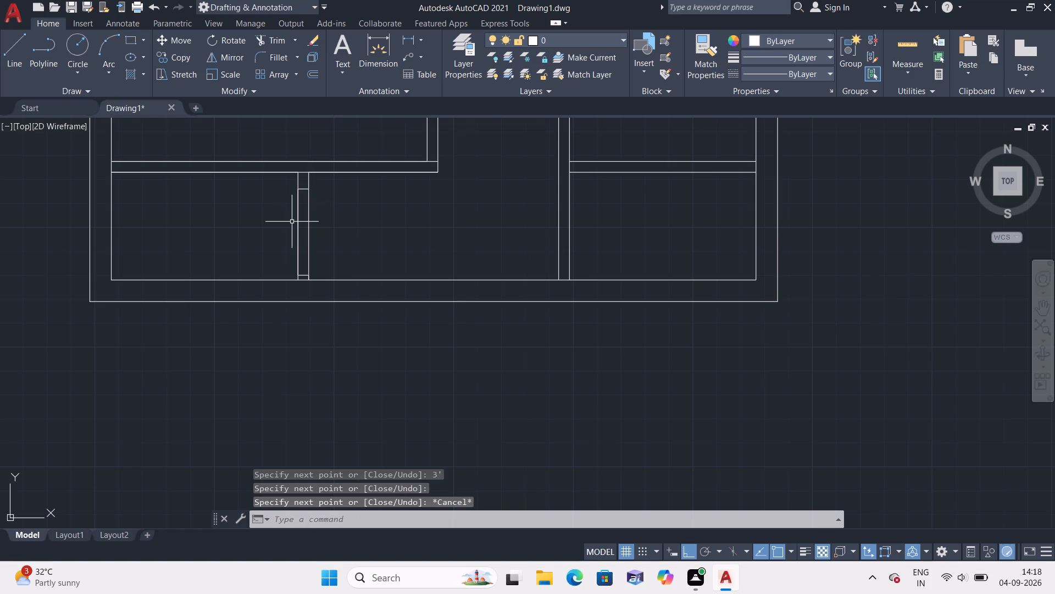
Delete the 3' and 2" guide lines along the short lower-left vertical partition, keeping its two jamb lines.
{"action": "left_click", "coordinate": [297, 224]}
{"action": "scroll", "coordinate": [307, 263], "scroll_direction": "up", "scroll_amount": 3}
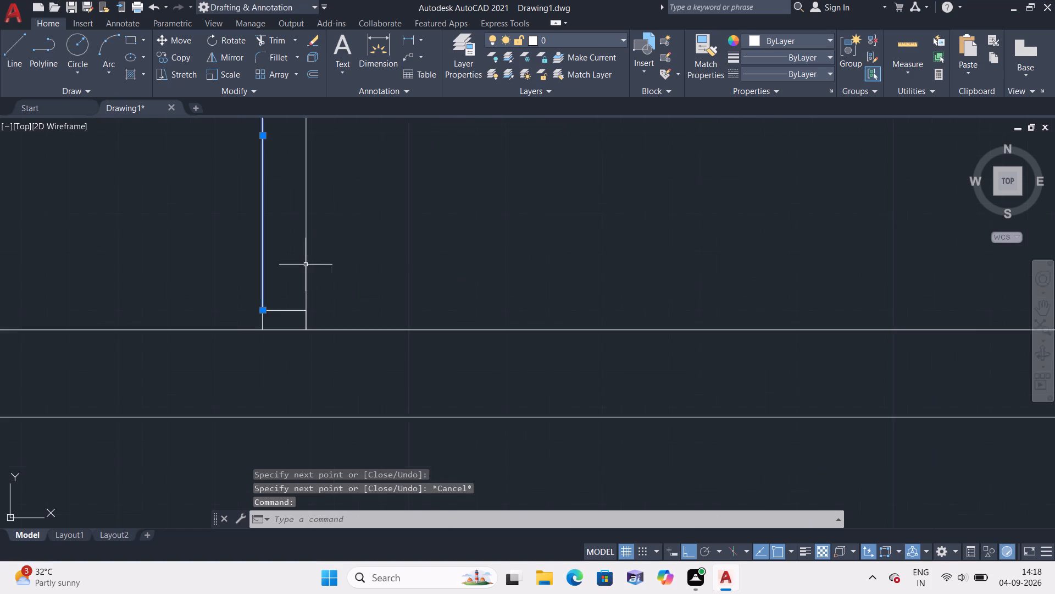
{"action": "scroll", "coordinate": [305, 265], "scroll_direction": "up", "scroll_amount": 1}
{"action": "left_click", "coordinate": [306, 355]}
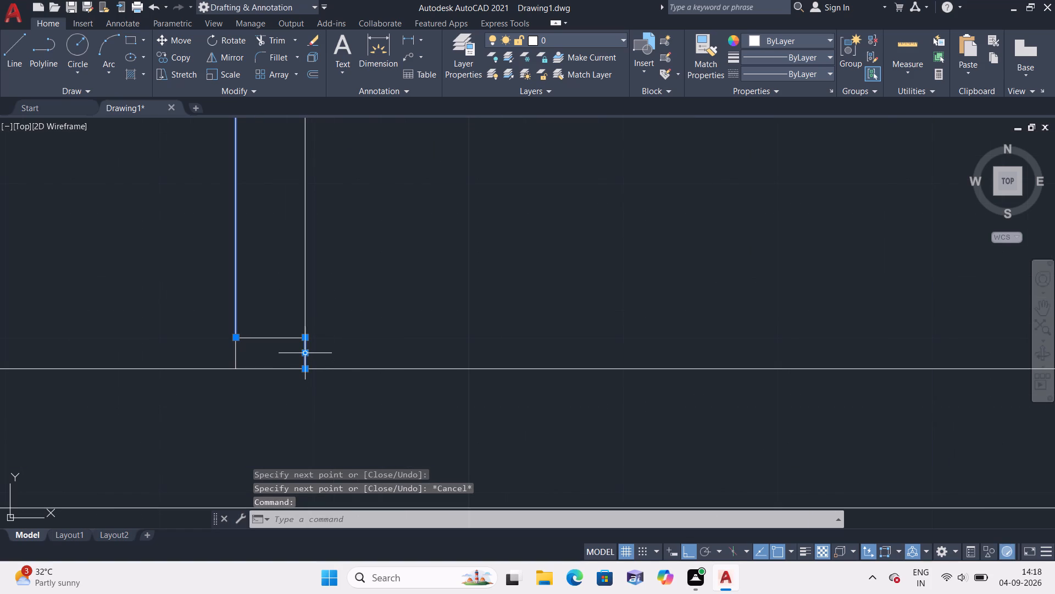
{"action": "key", "text": "Delete"}
Draw jamb lines across the lower-right room's horizontal partition for a 3' door opening, starting 3" east of the adjoining vertical partition.
{"action": "scroll", "coordinate": [332, 301], "scroll_direction": "down", "scroll_amount": 2}
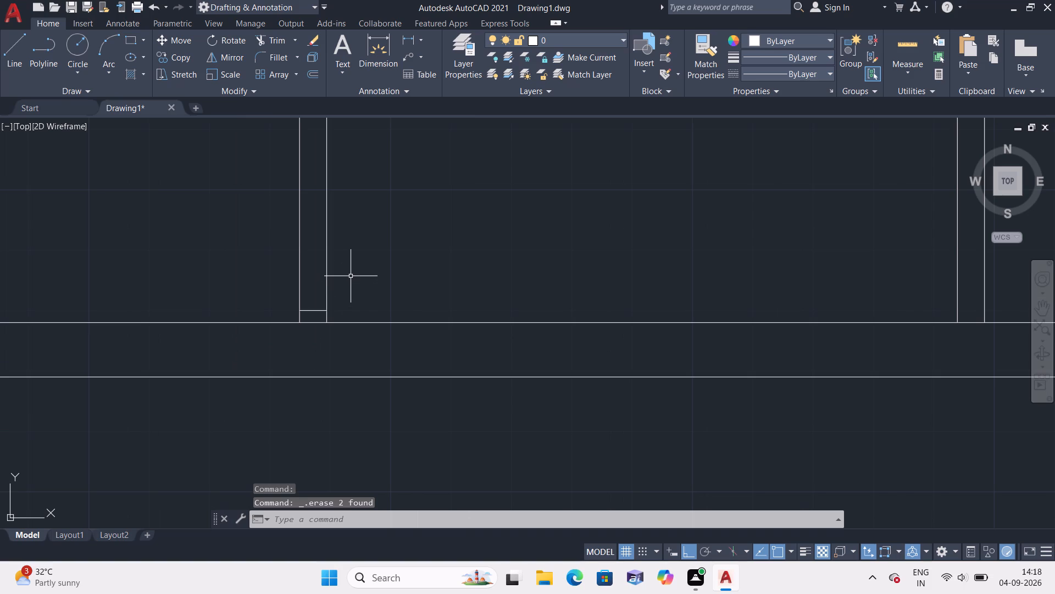
{"action": "scroll", "coordinate": [388, 262], "scroll_direction": "down", "scroll_amount": 3}
{"action": "middle_click_drag", "start_coordinate": [488, 237], "coordinate": [282, 289]}
{"action": "scroll", "coordinate": [427, 255], "scroll_direction": "up", "scroll_amount": 1}
{"action": "middle_click_drag", "start_coordinate": [429, 249], "coordinate": [413, 282]}
{"action": "key", "text": "l"}
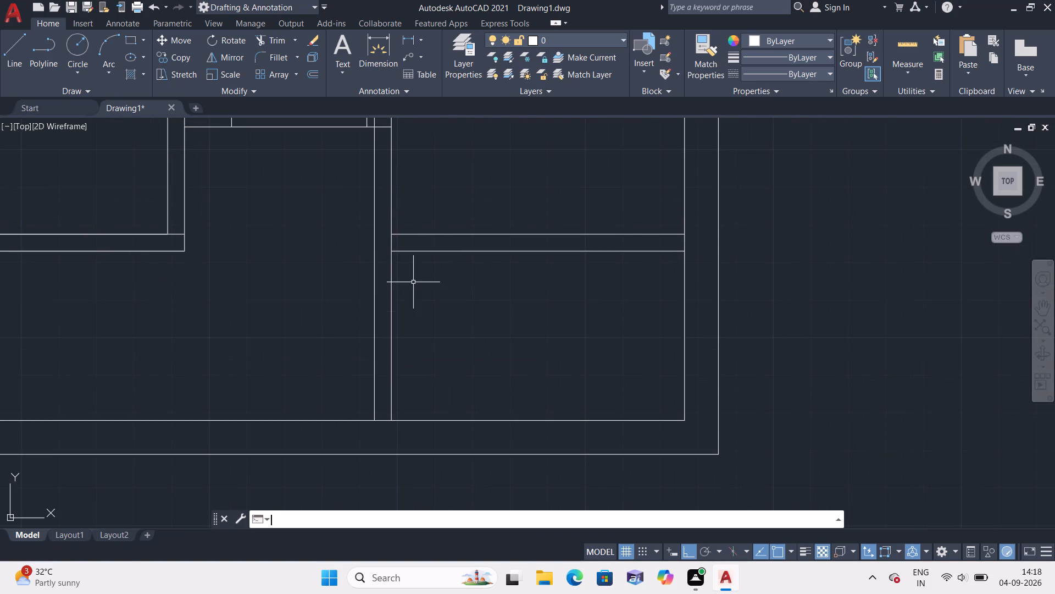
{"action": "key", "text": "space"}
{"action": "scroll", "coordinate": [423, 265], "scroll_direction": "down", "scroll_amount": 1}
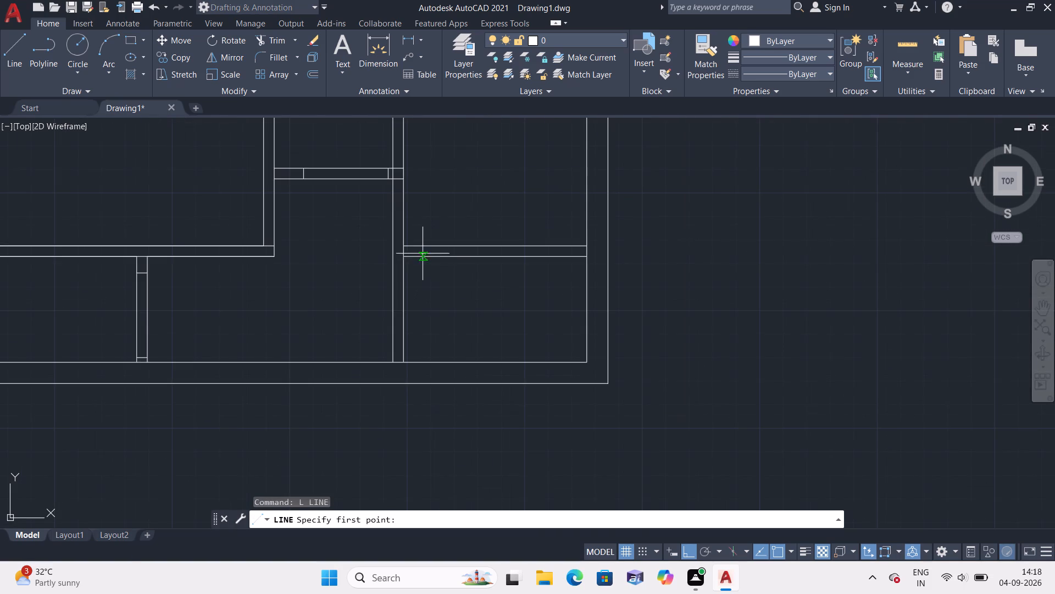
{"action": "scroll", "coordinate": [406, 250], "scroll_direction": "up", "scroll_amount": 2}
{"action": "left_click", "coordinate": [395, 237]}
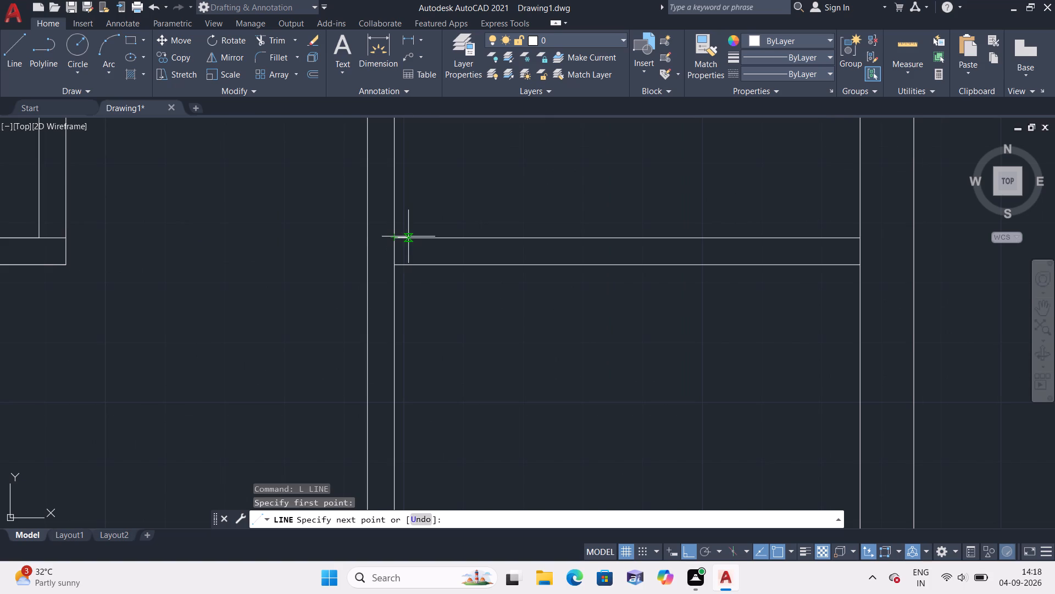
{"action": "key", "text": "3"}
{"action": "type", "text": "\""}
{"action": "key", "text": "space"}
{"action": "left_click", "coordinate": [411, 267]}
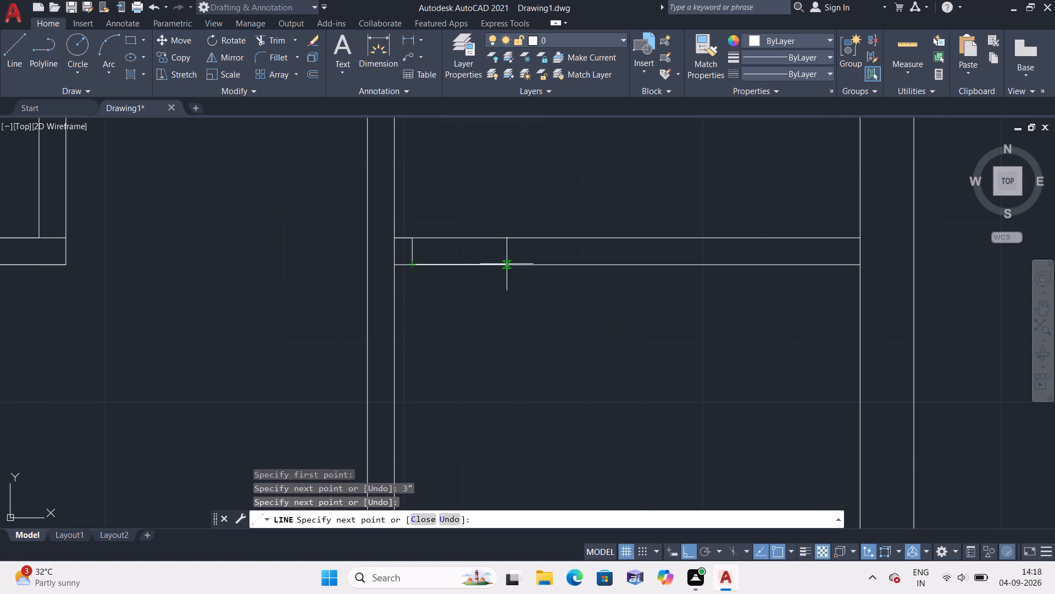
{"action": "type", "text": "3'"}
{"action": "key", "text": "space"}
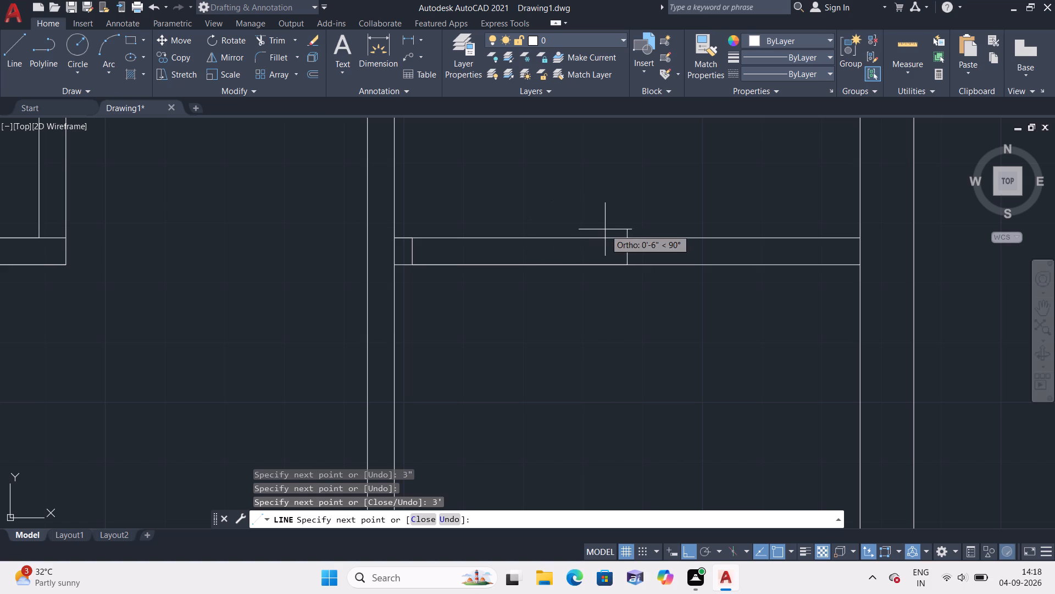
{"action": "left_click", "coordinate": [628, 239]}
{"action": "key", "text": "Escape"}
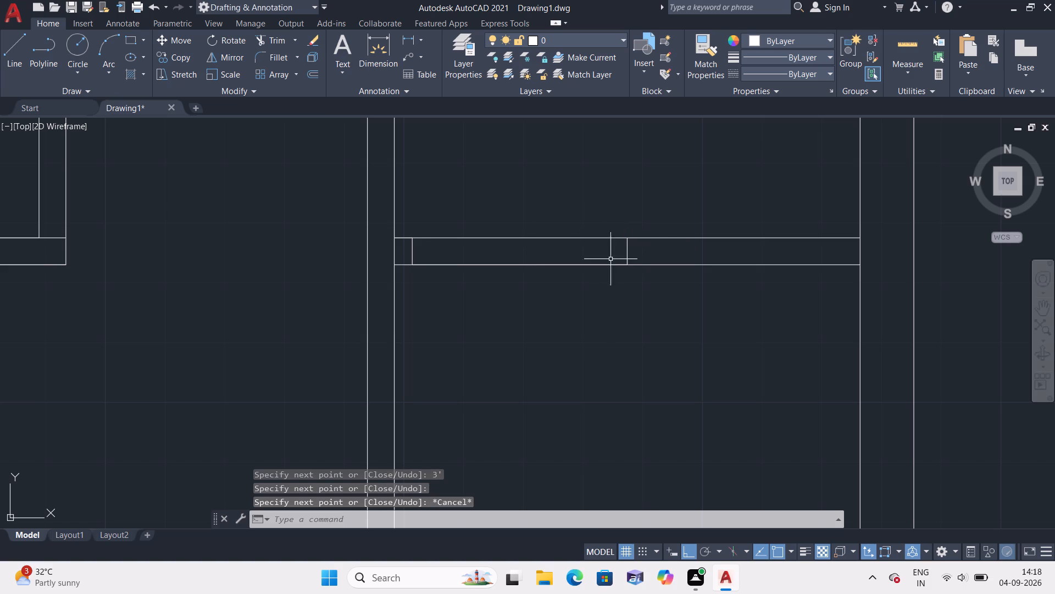
Delete the 3' and 3" guide lines along the lower-right room's horizontal partition, keeping the two jamb lines.
{"action": "left_click", "coordinate": [598, 266]}
{"action": "scroll", "coordinate": [380, 233], "scroll_direction": "up", "scroll_amount": 3}
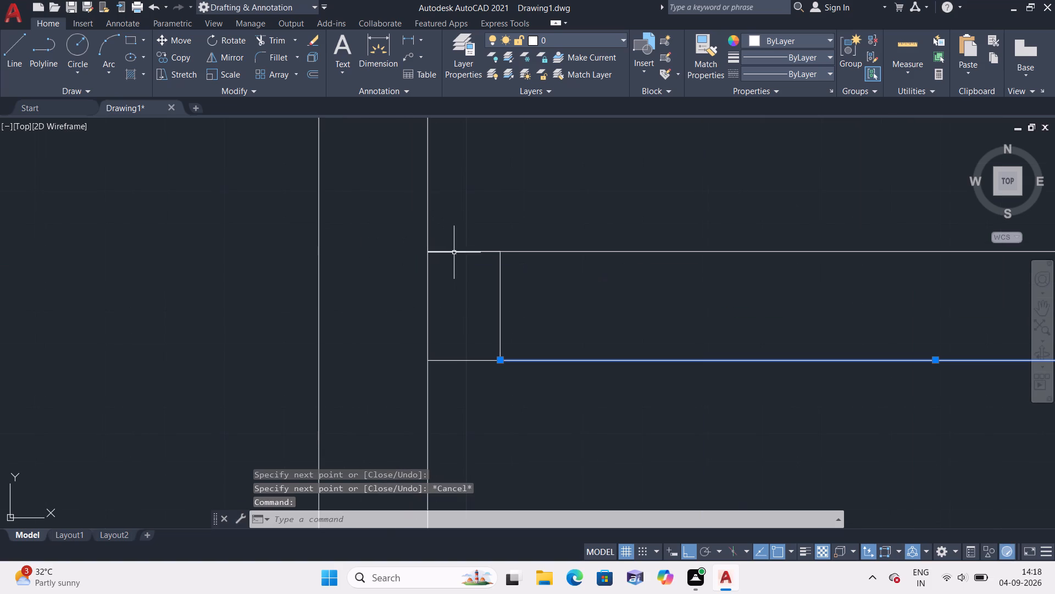
{"action": "left_click", "coordinate": [457, 254]}
{"action": "left_click", "coordinate": [457, 253]}
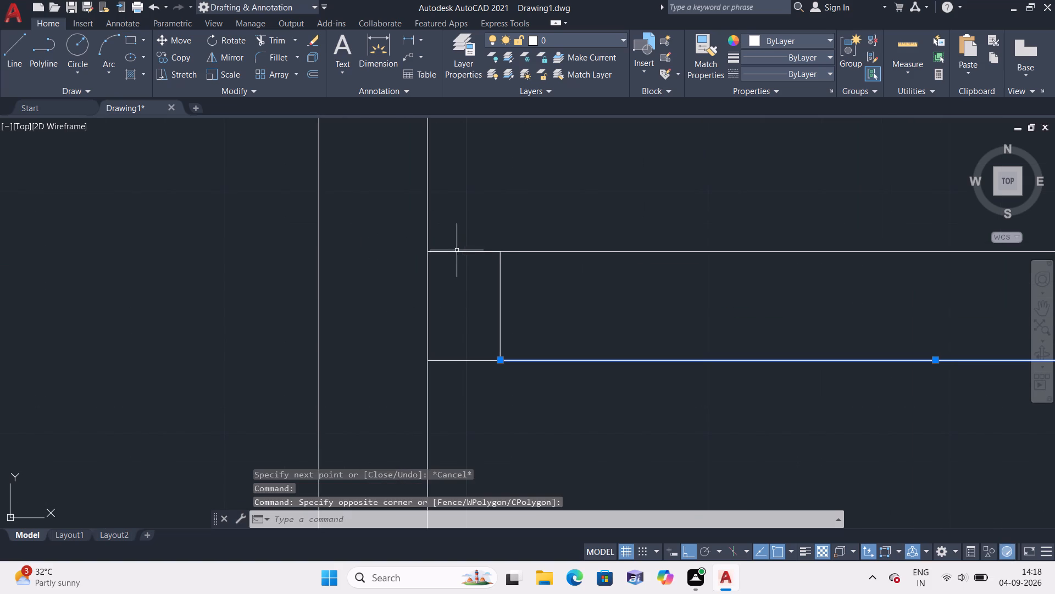
{"action": "left_click", "coordinate": [457, 250]}
{"action": "key", "text": "Delete"}
Draw jamb lines across the full-width horizontal partition for a 3' door opening, starting 3" east of the vertical partition dividing the upper rooms.
{"action": "scroll", "coordinate": [457, 252], "scroll_direction": "down", "scroll_amount": 3}
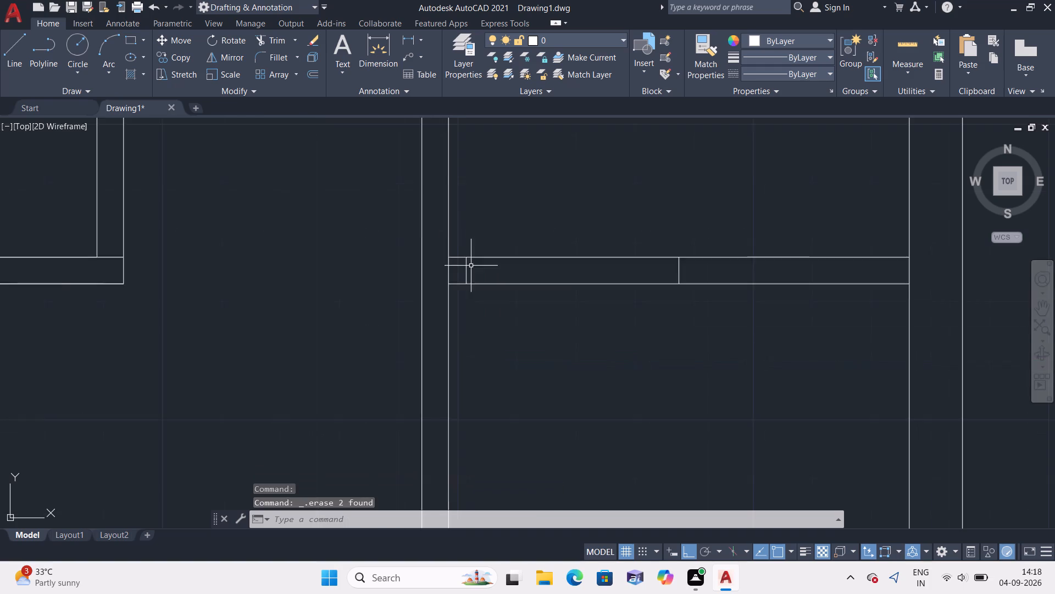
{"action": "scroll", "coordinate": [471, 266], "scroll_direction": "down", "scroll_amount": 1}
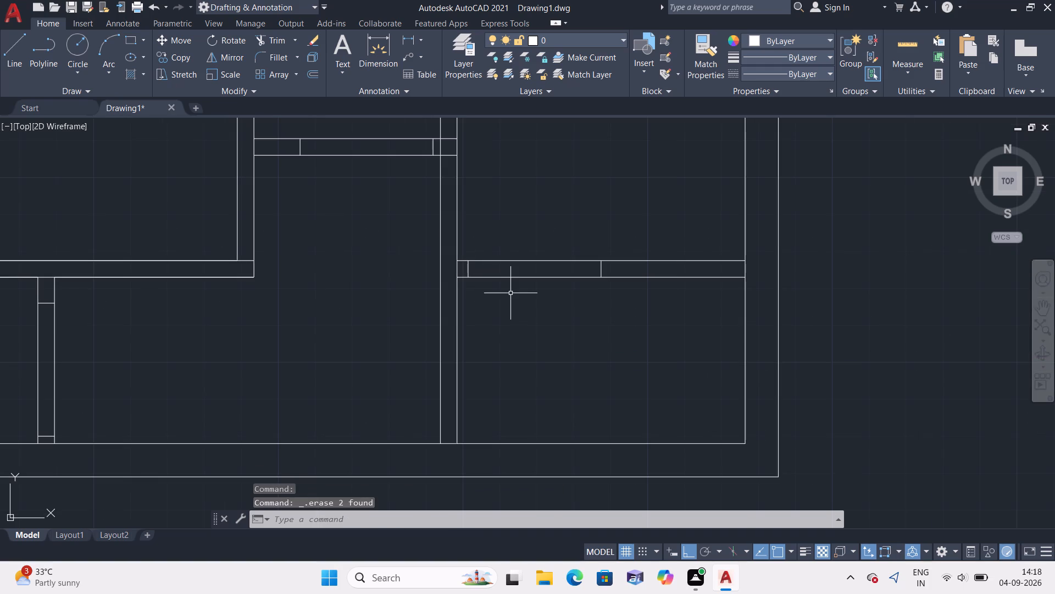
{"action": "scroll", "coordinate": [510, 293], "scroll_direction": "down", "scroll_amount": 3}
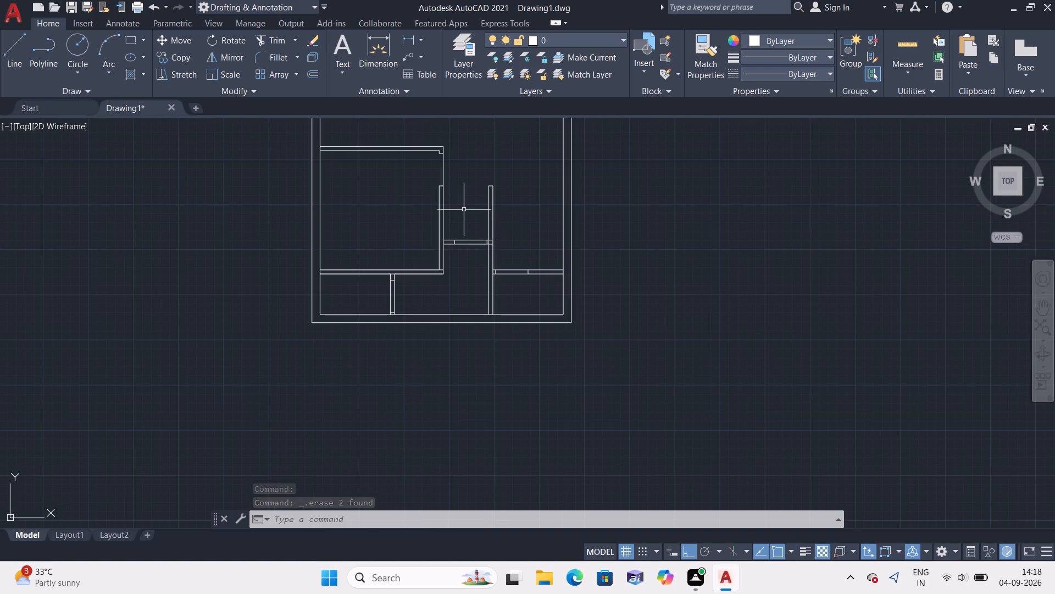
{"action": "middle_click_drag", "start_coordinate": [464, 210], "coordinate": [475, 267]}
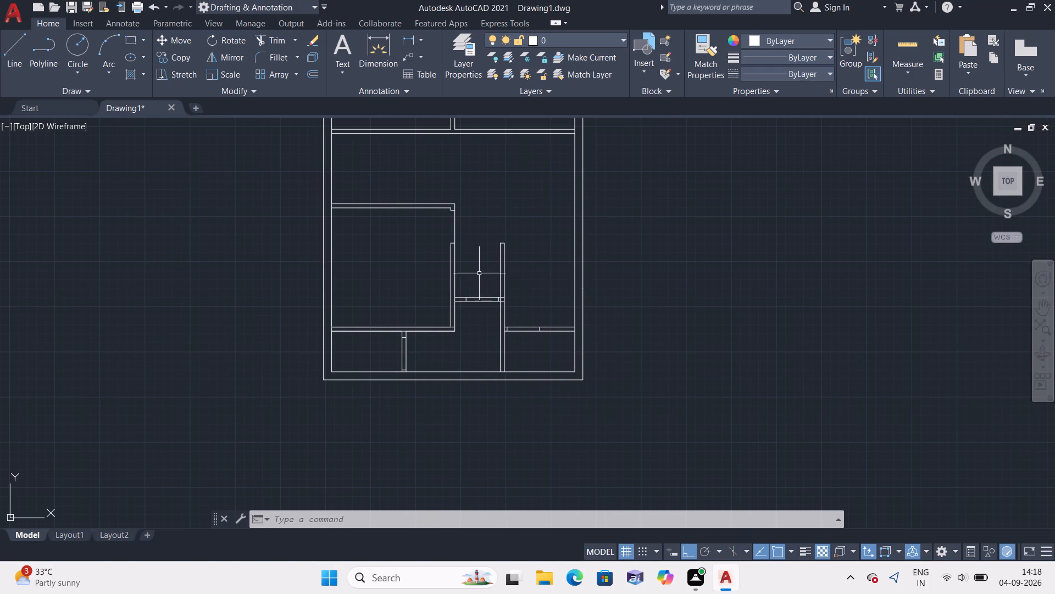
{"action": "middle_click_drag", "start_coordinate": [479, 266], "coordinate": [491, 368]}
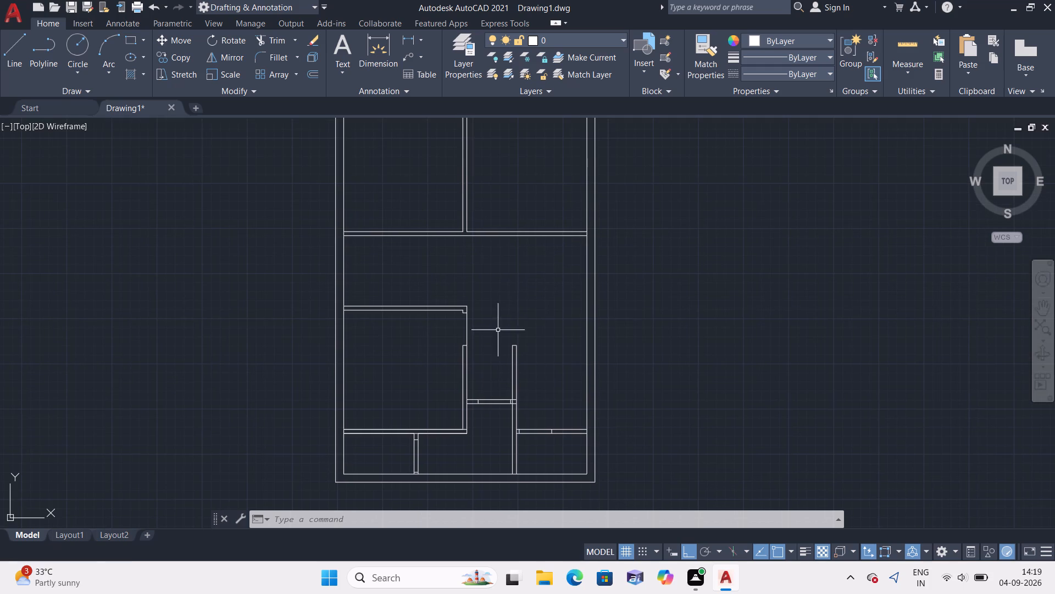
{"action": "middle_click_drag", "start_coordinate": [475, 297], "coordinate": [467, 339]}
{"action": "scroll", "coordinate": [473, 310], "scroll_direction": "up", "scroll_amount": 1}
{"action": "key", "text": "l"}
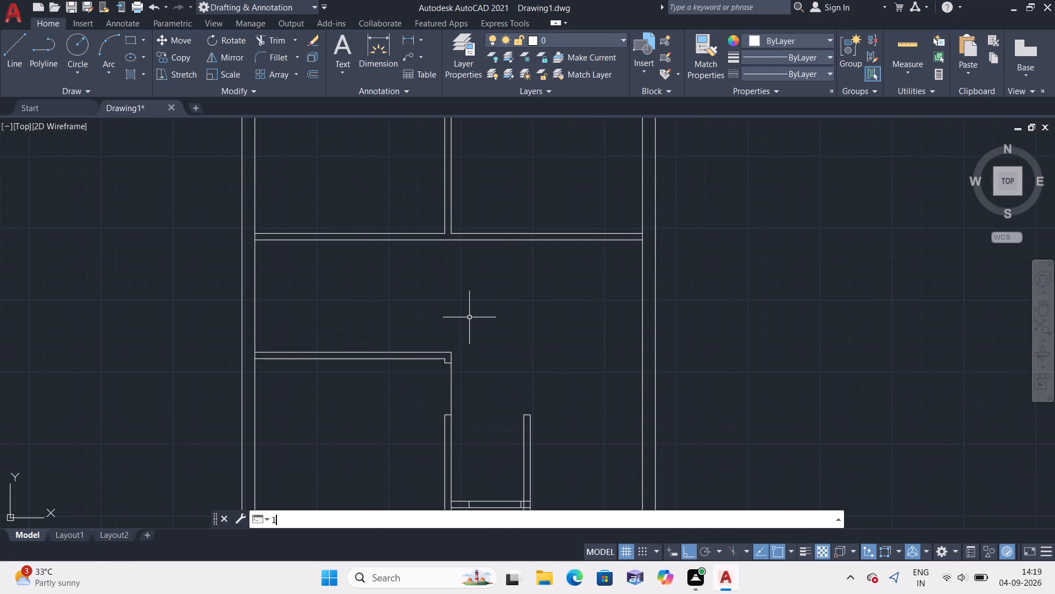
{"action": "key", "text": "space"}
{"action": "scroll", "coordinate": [452, 241], "scroll_direction": "up", "scroll_amount": 3}
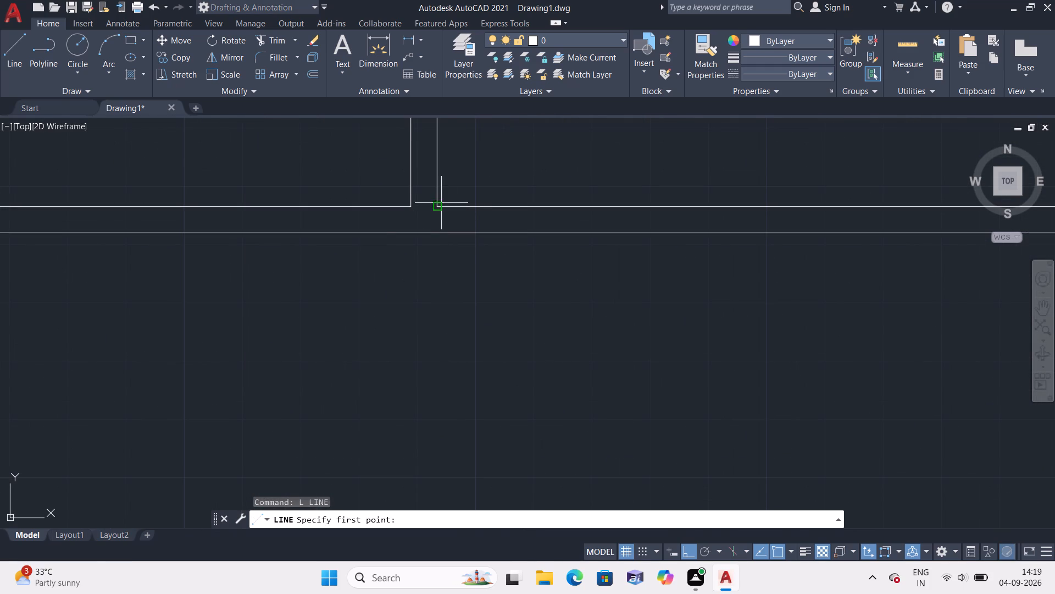
{"action": "left_click", "coordinate": [438, 209]}
{"action": "left_click", "coordinate": [438, 209]}
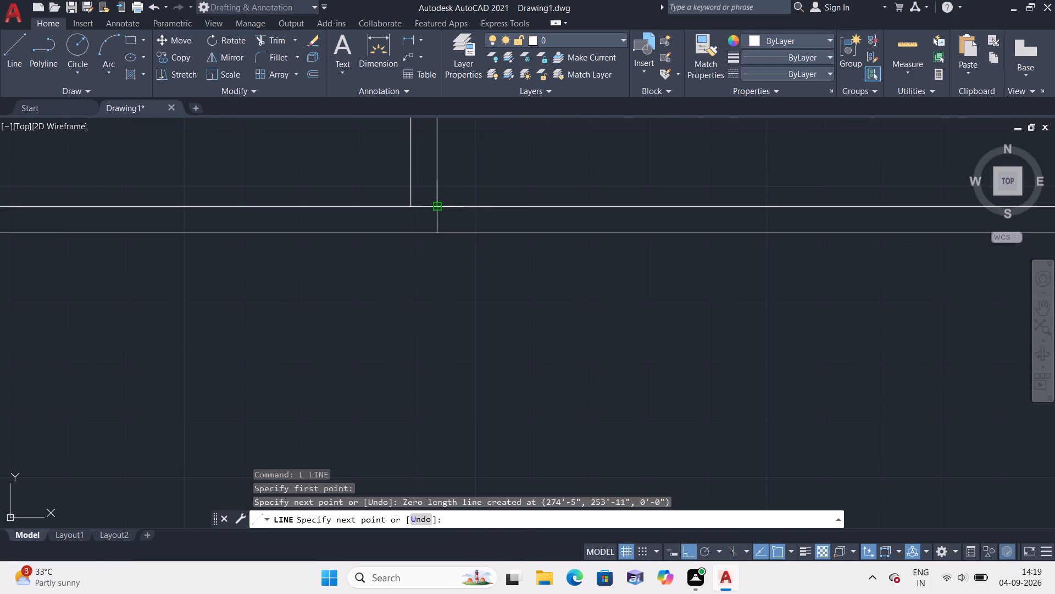
{"action": "type", "text": "3\""}
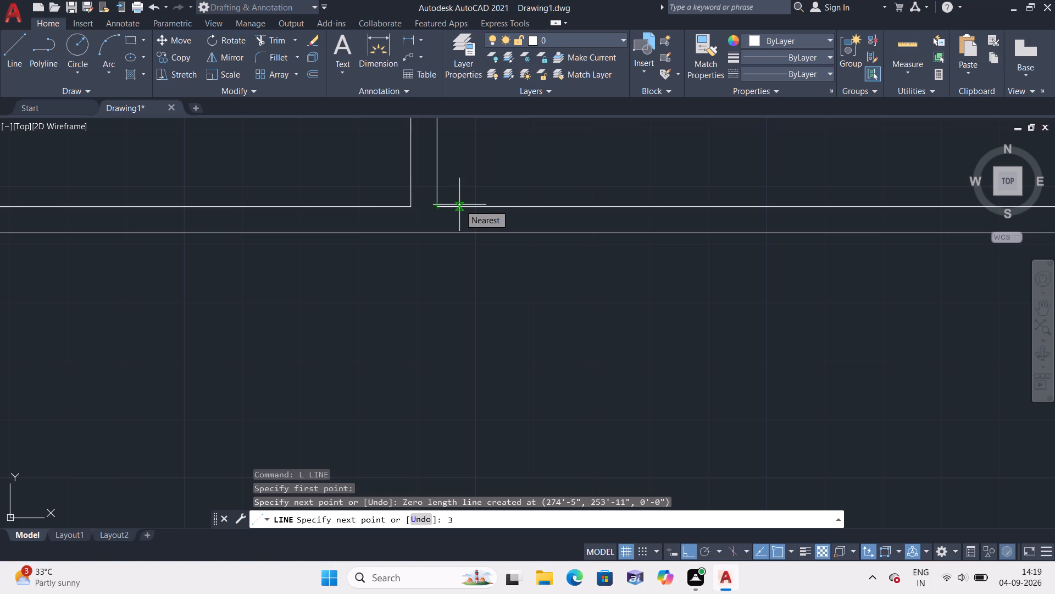
{"action": "key", "text": "space"}
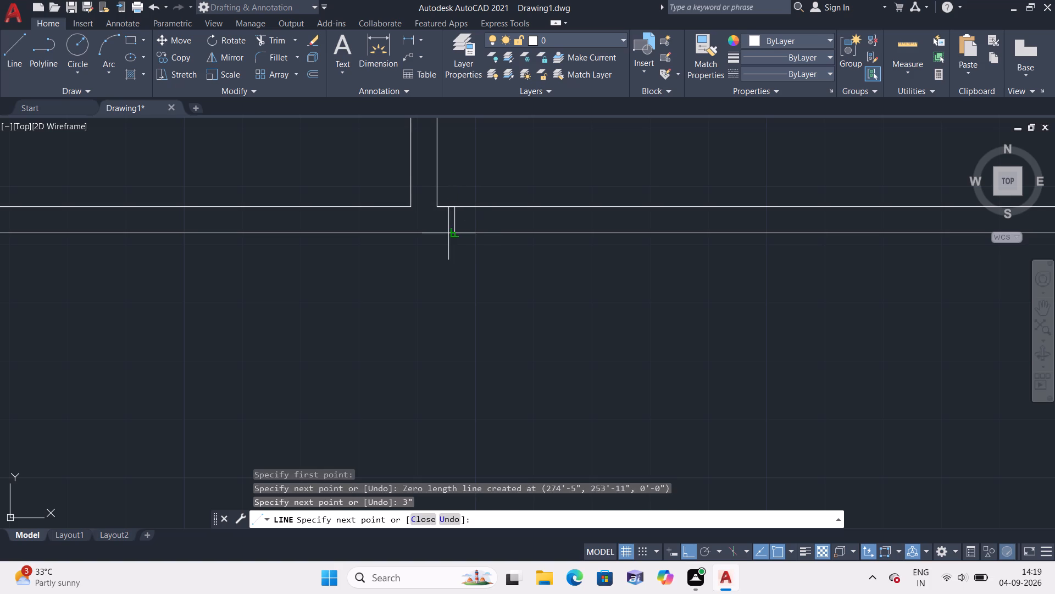
{"action": "left_click", "coordinate": [452, 234]}
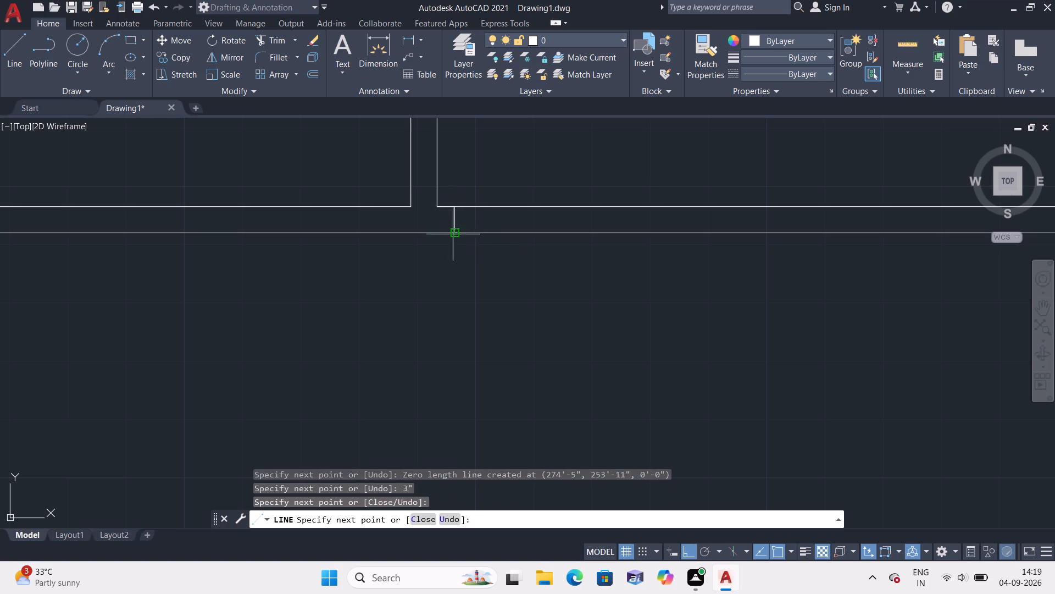
{"action": "type", "text": "3'"}
{"action": "key", "text": "space"}
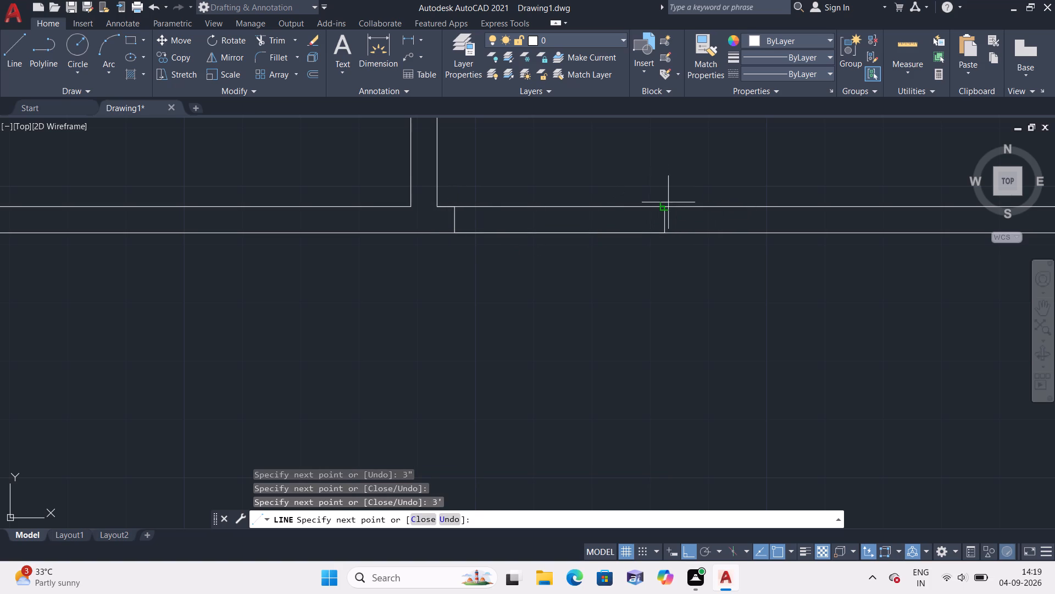
{"action": "left_click", "coordinate": [665, 206]}
{"action": "key", "text": "Escape"}
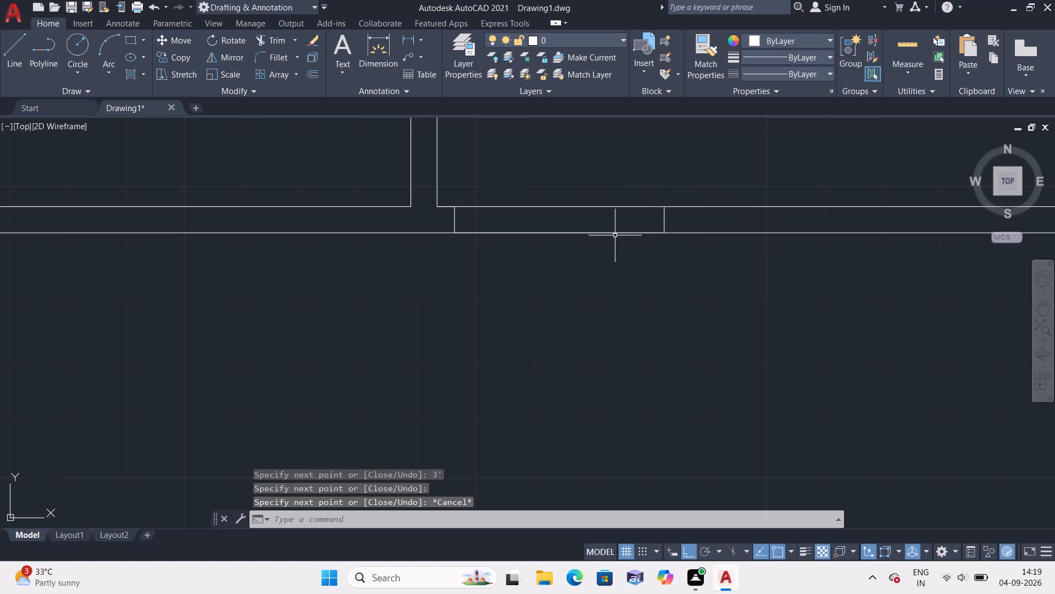
Delete the 3' and 3" guide lines of the upper-right room's door opening, keeping its two jamb lines.
{"action": "left_click", "coordinate": [615, 234]}
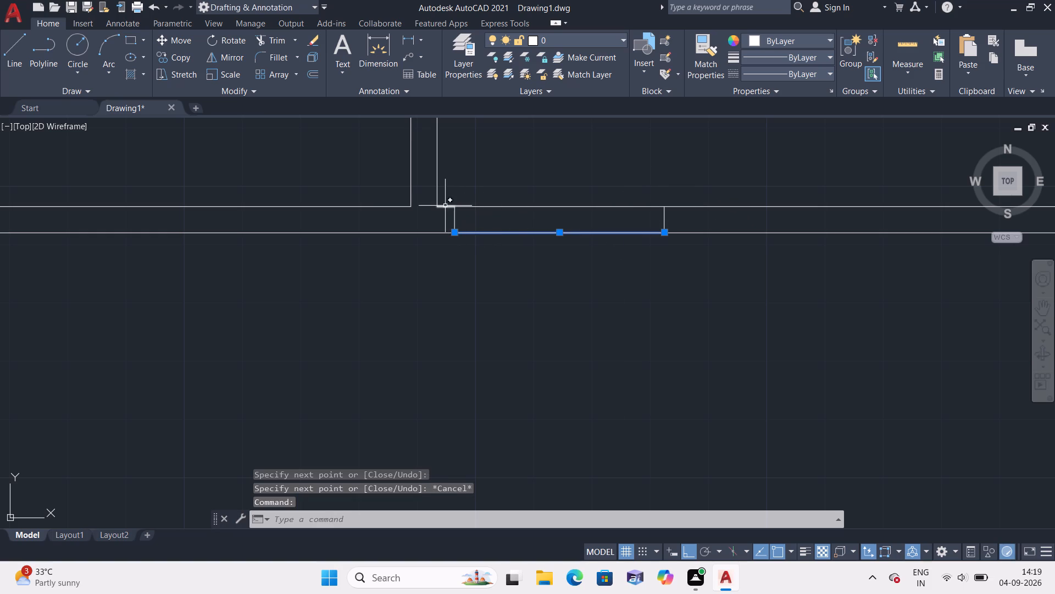
{"action": "left_click", "coordinate": [445, 206]}
{"action": "key", "text": "Delete"}
Draw jamb lines across the full-width horizontal partition for a 3' door opening, starting 3" west of the vertical partition dividing the upper rooms.
{"action": "scroll", "coordinate": [445, 206], "scroll_direction": "down", "scroll_amount": 3}
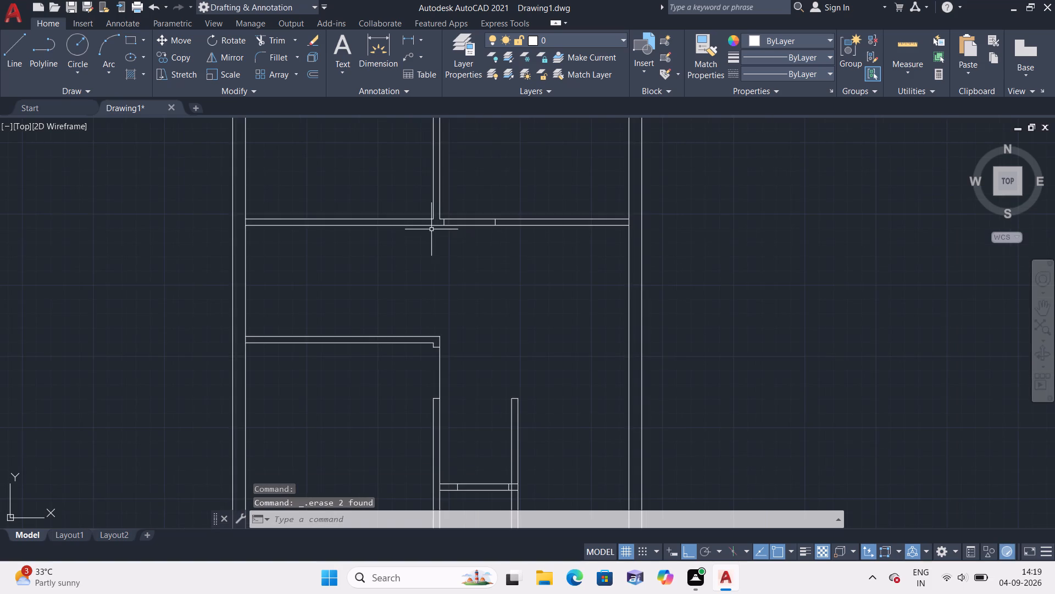
{"action": "scroll", "coordinate": [431, 229], "scroll_direction": "up", "scroll_amount": 1}
{"action": "type", "text": "l"}
{"action": "key", "text": "space"}
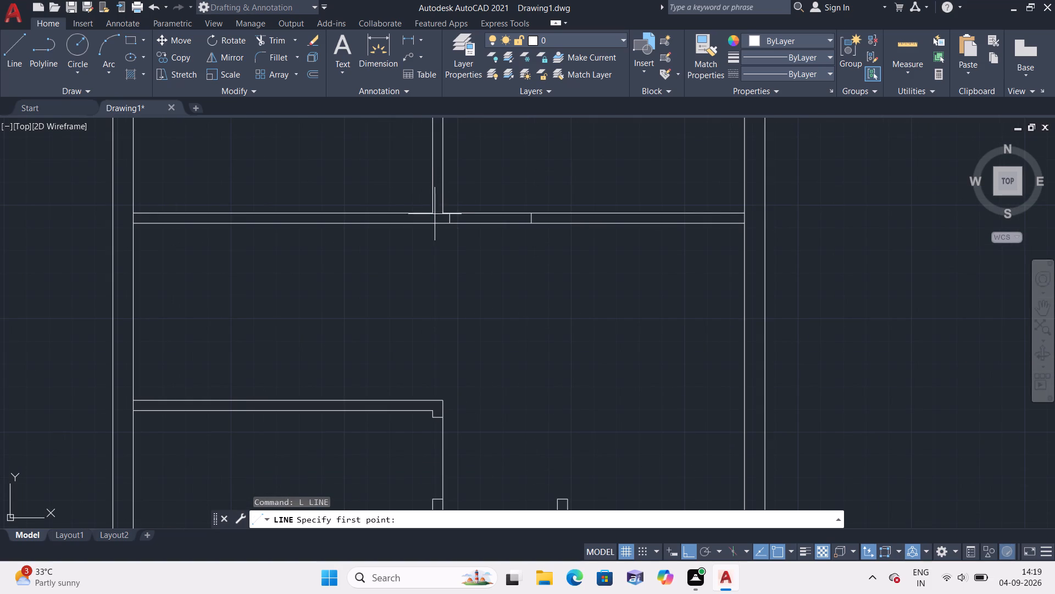
{"action": "left_click", "coordinate": [435, 214]}
{"action": "type", "text": "3\""}
{"action": "key", "text": "space"}
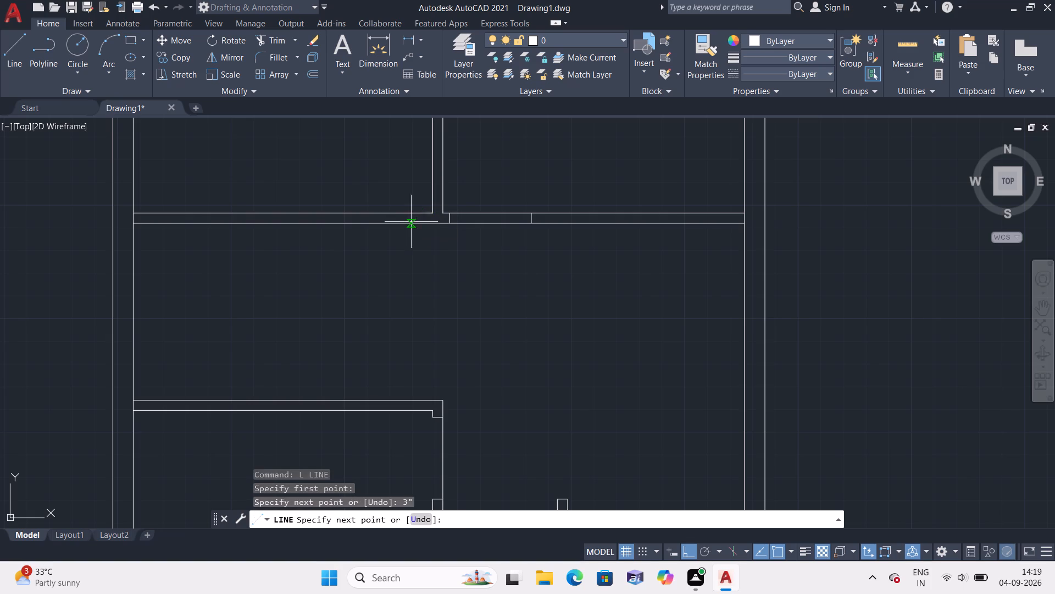
{"action": "left_click", "coordinate": [424, 228]}
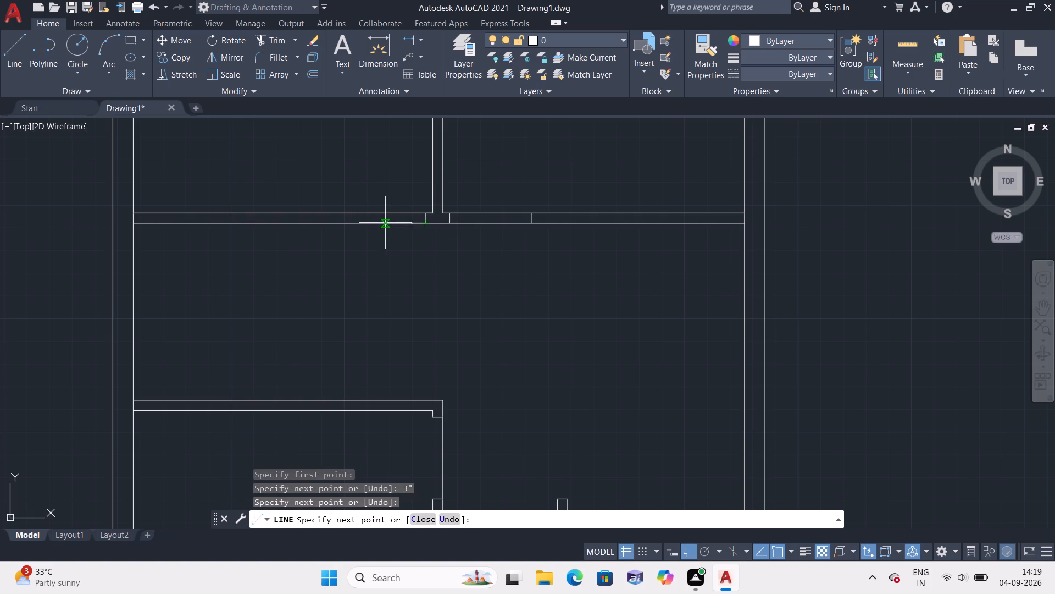
{"action": "type", "text": "3'"}
{"action": "key", "text": "space"}
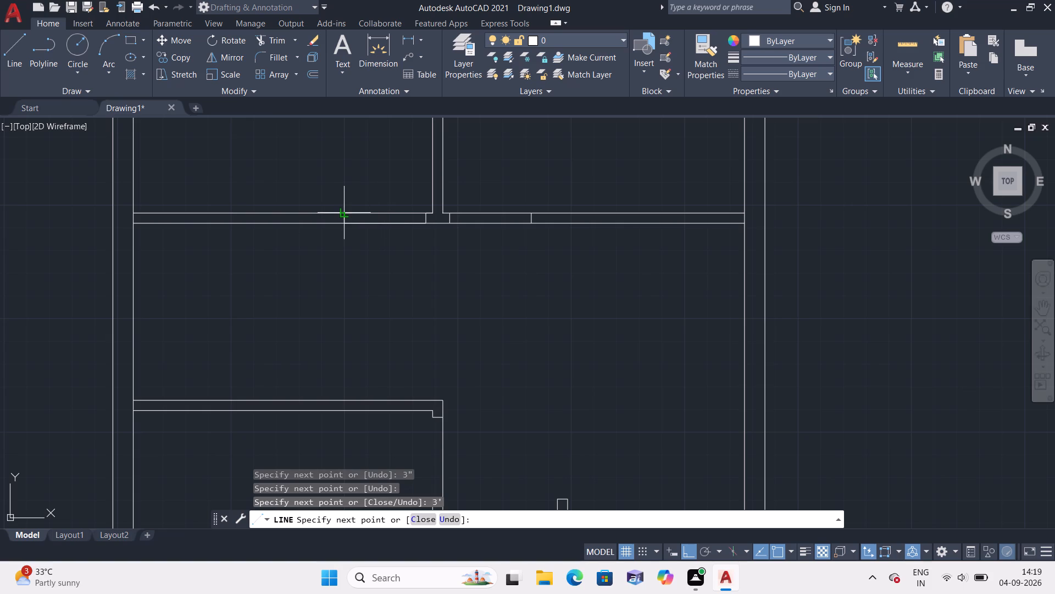
{"action": "left_click", "coordinate": [340, 215]}
{"action": "key", "text": "Escape"}
Delete the 3' and 3" guide lines of the upper-left room's door opening, keeping its two jamb lines.
{"action": "scroll", "coordinate": [351, 222], "scroll_direction": "up", "scroll_amount": 3}
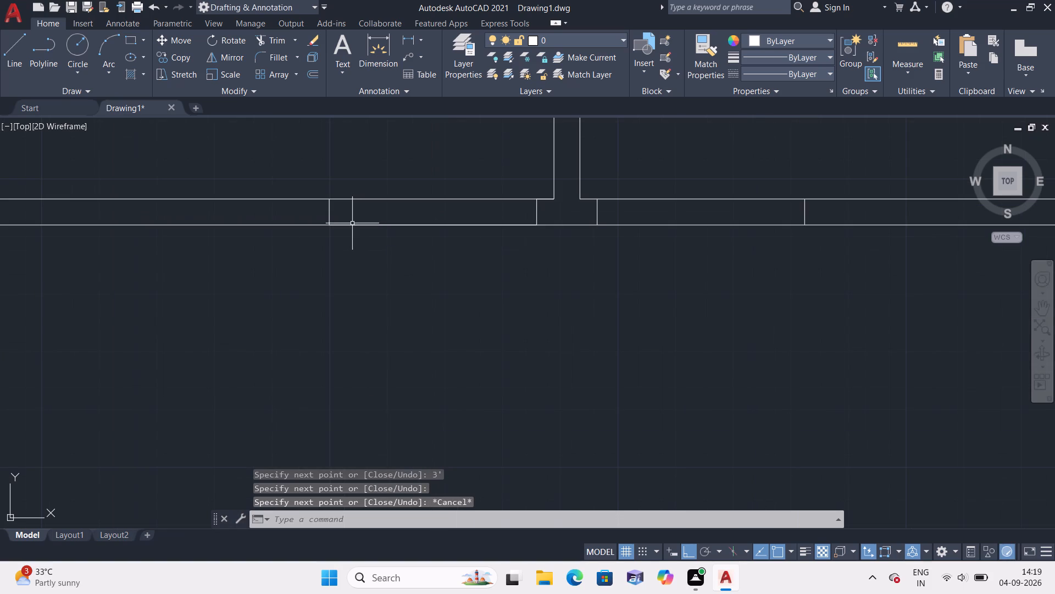
{"action": "left_click", "coordinate": [356, 226]}
{"action": "scroll", "coordinate": [526, 215], "scroll_direction": "up", "scroll_amount": 3}
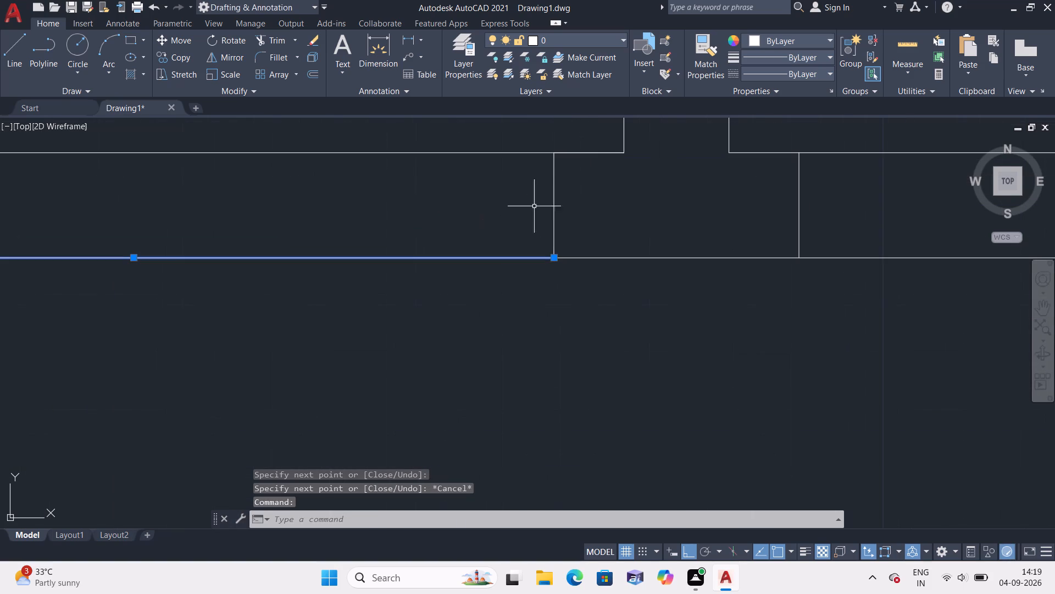
{"action": "left_click", "coordinate": [580, 153]}
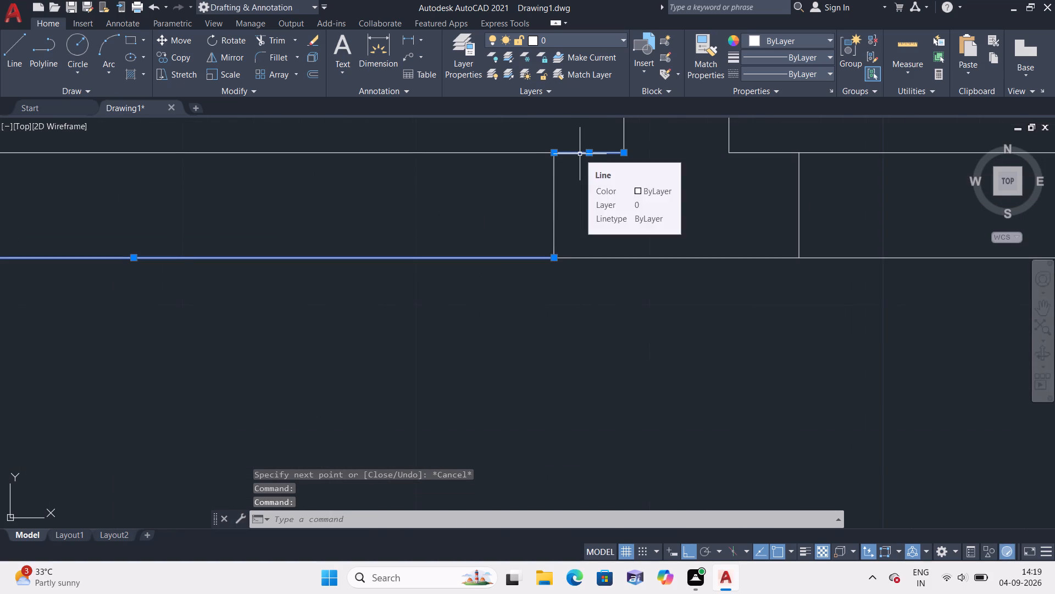
{"action": "key", "text": "Delete"}
{"action": "scroll", "coordinate": [578, 158], "scroll_direction": "down", "scroll_amount": 3}
{"action": "scroll", "coordinate": [453, 239], "scroll_direction": "down", "scroll_amount": 2}
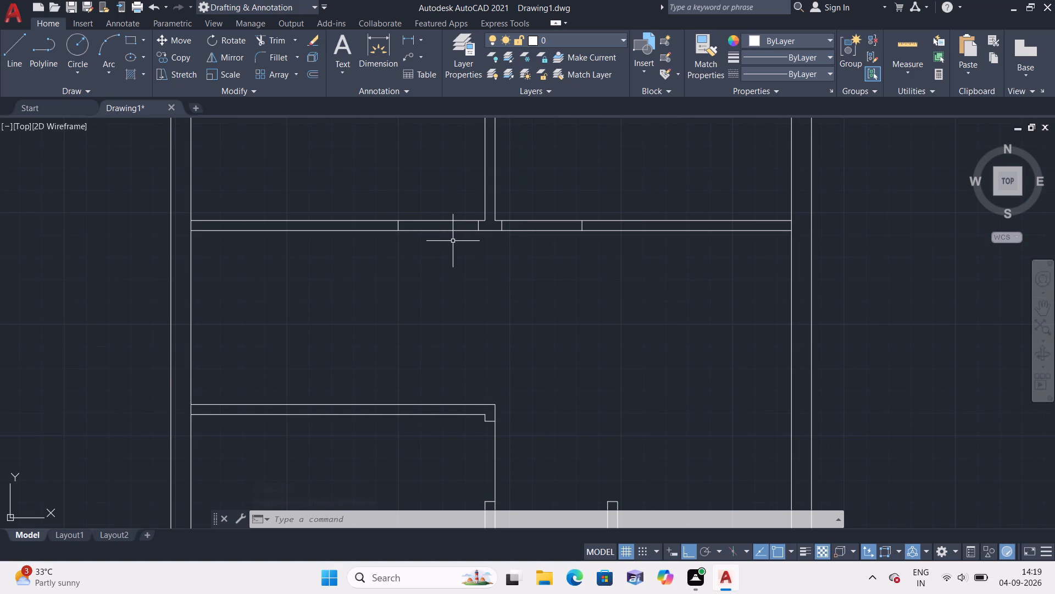
Trim the north face line of the full-width horizontal partition between the jambs of both upper rooms' door openings.
{"action": "type", "text": "trim"}
{"action": "key", "text": "space"}
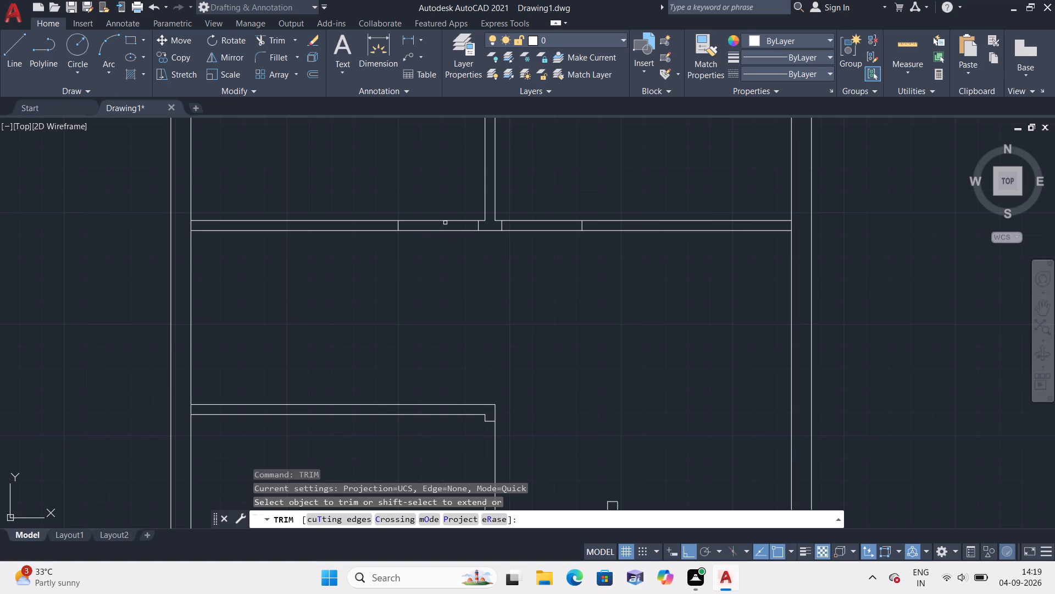
{"action": "left_click", "coordinate": [445, 222]}
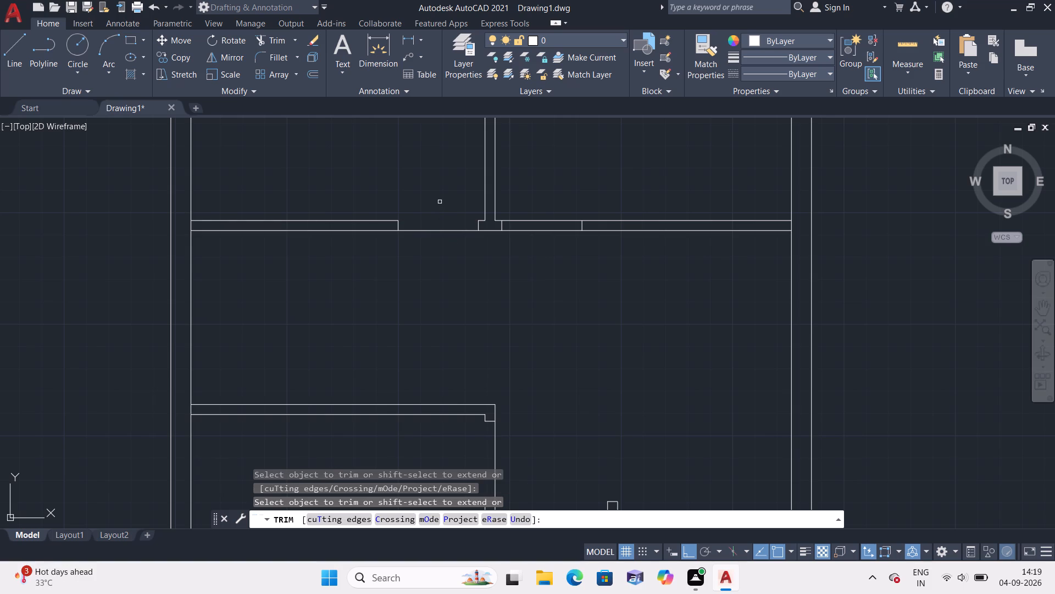
{"action": "left_click", "coordinate": [439, 202]}
{"action": "left_click", "coordinate": [439, 202]}
{"action": "left_click", "coordinate": [441, 209]}
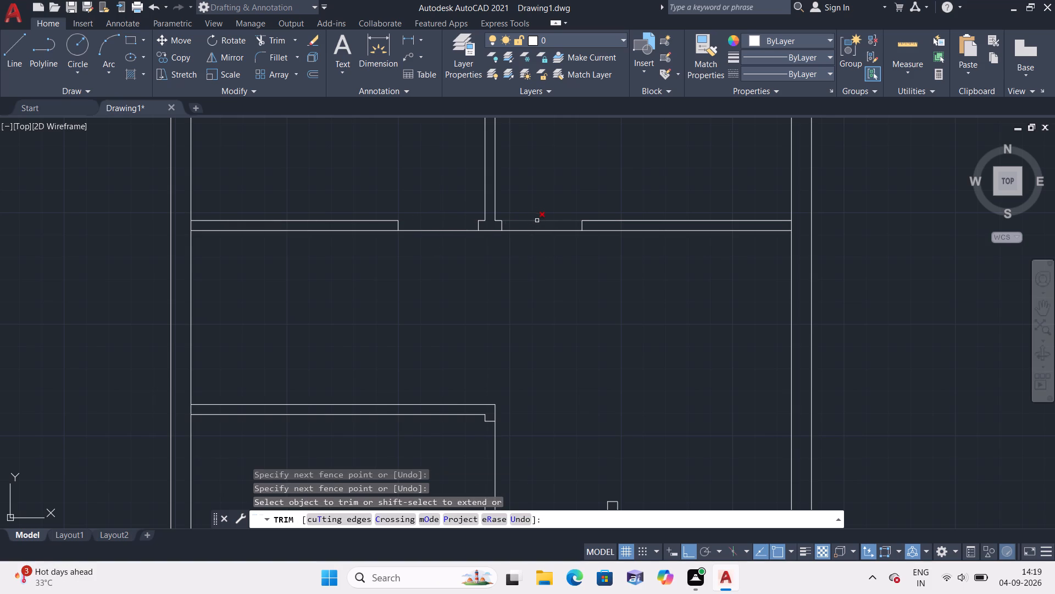
{"action": "left_click", "coordinate": [537, 221]}
Trim the north face line of the short passage partition between its two door jambs.
{"action": "scroll", "coordinate": [537, 199], "scroll_direction": "down", "scroll_amount": 1}
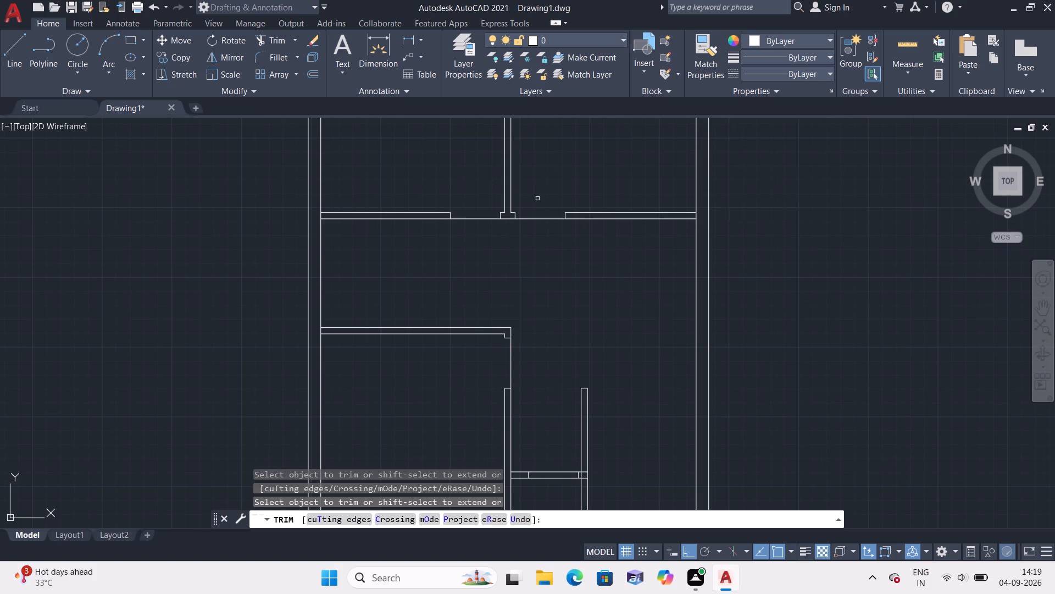
{"action": "scroll", "coordinate": [531, 202], "scroll_direction": "down", "scroll_amount": 1}
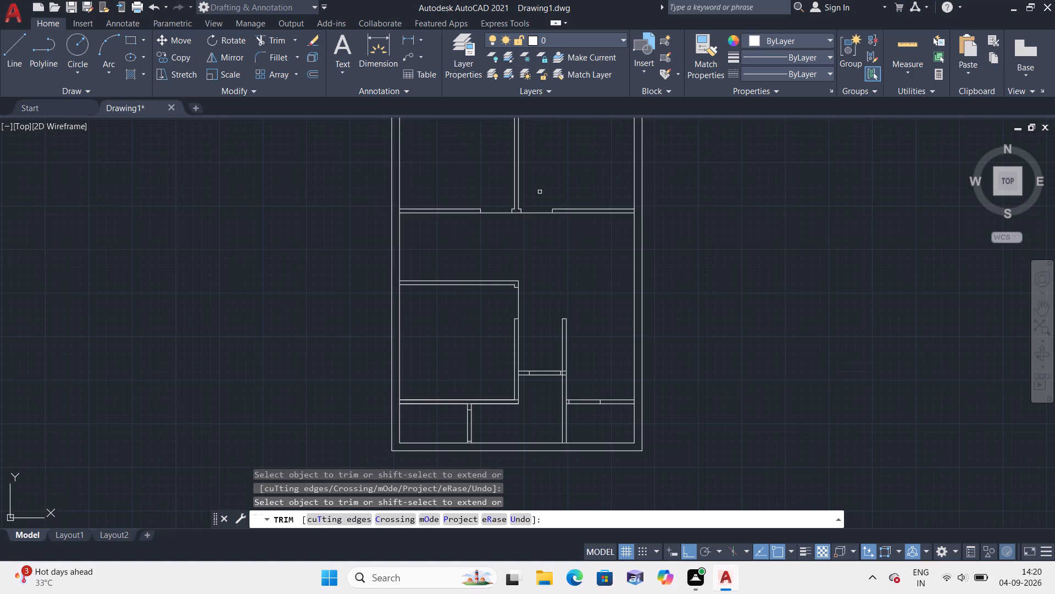
{"action": "scroll", "coordinate": [542, 186], "scroll_direction": "down", "scroll_amount": 1}
{"action": "middle_click_drag", "start_coordinate": [542, 186], "coordinate": [540, 233]}
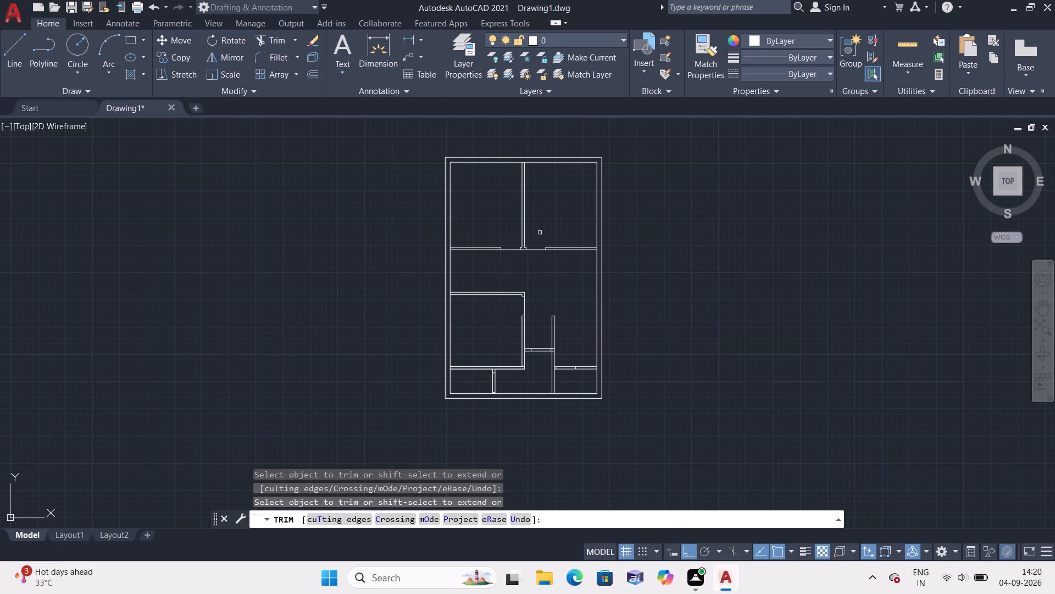
{"action": "scroll", "coordinate": [540, 233], "scroll_direction": "up", "scroll_amount": 2}
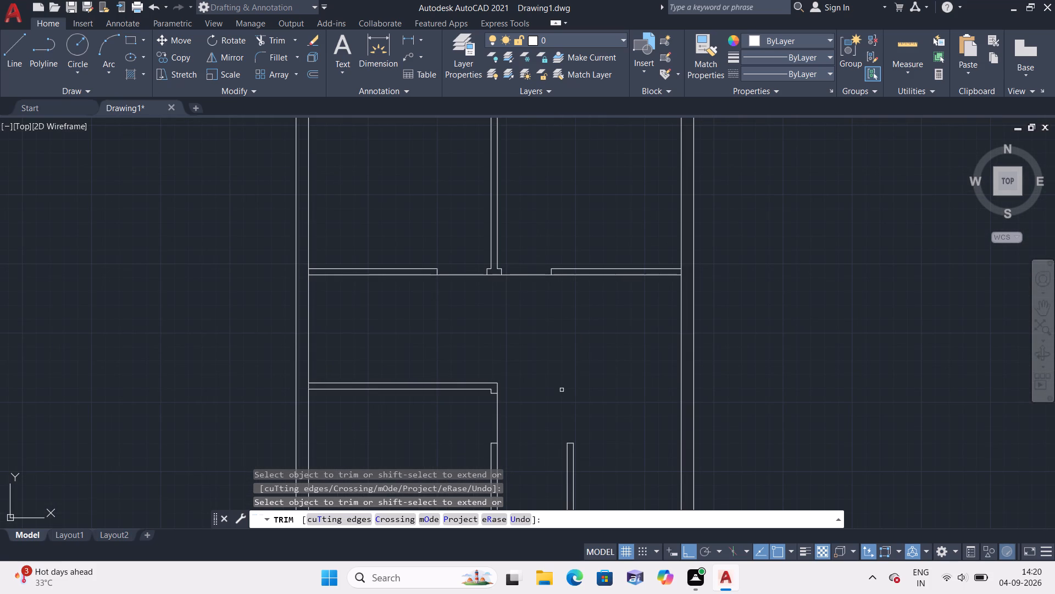
{"action": "middle_click_drag", "start_coordinate": [562, 390], "coordinate": [570, 261]}
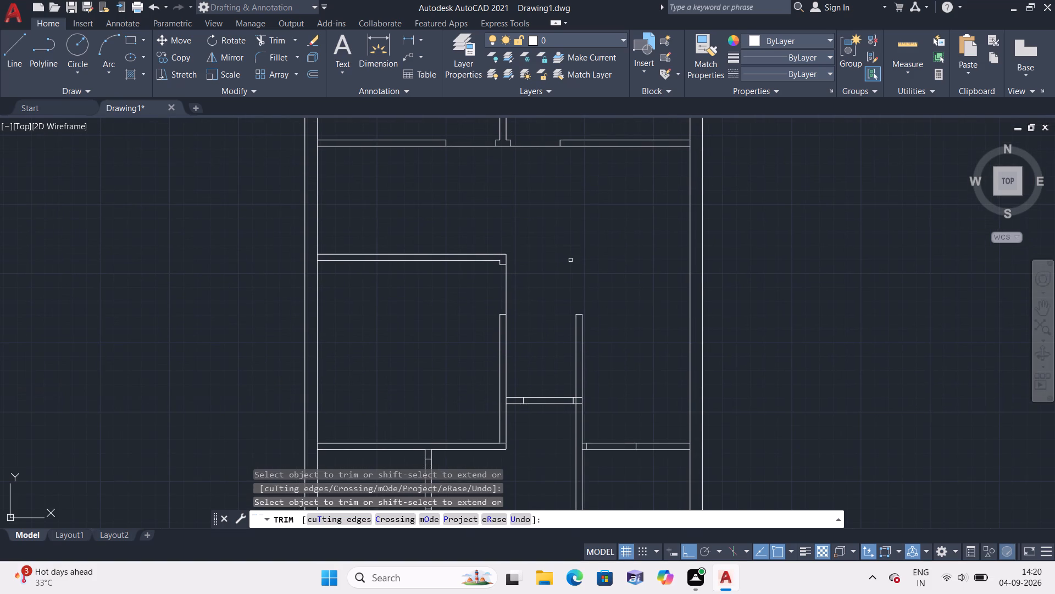
{"action": "middle_click_drag", "start_coordinate": [570, 260], "coordinate": [565, 179]}
{"action": "scroll", "coordinate": [537, 311], "scroll_direction": "up", "scroll_amount": 1}
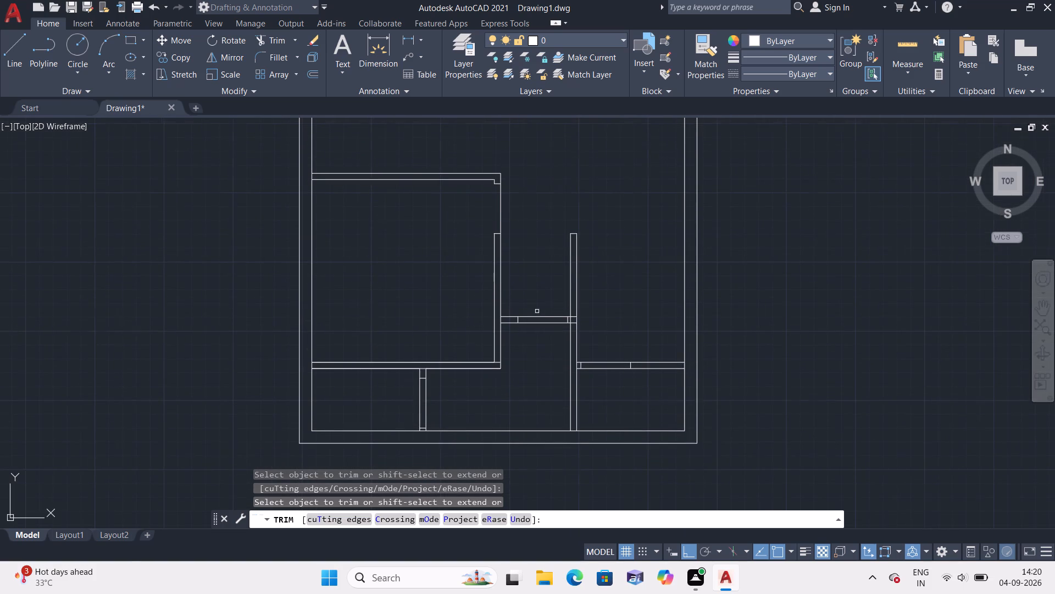
{"action": "scroll", "coordinate": [537, 311], "scroll_direction": "up", "scroll_amount": 2}
{"action": "left_click", "coordinate": [543, 331]}
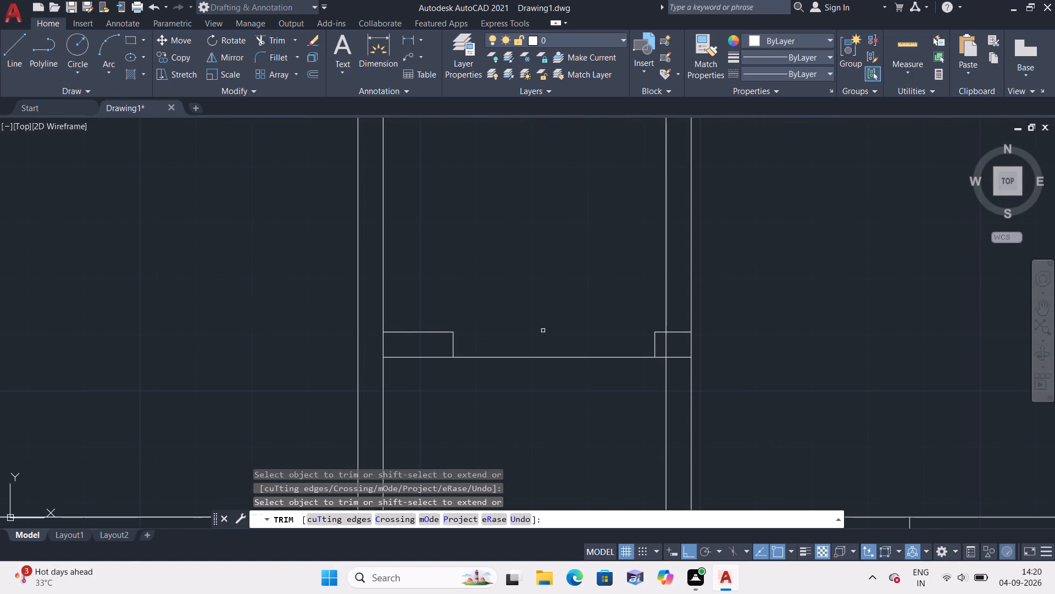
Trim the leftover wall lines inside the junctions where the passage partition meets its west and east side walls.
{"action": "scroll", "coordinate": [541, 304], "scroll_direction": "down", "scroll_amount": 3}
{"action": "middle_click_drag", "start_coordinate": [536, 296], "coordinate": [524, 282]}
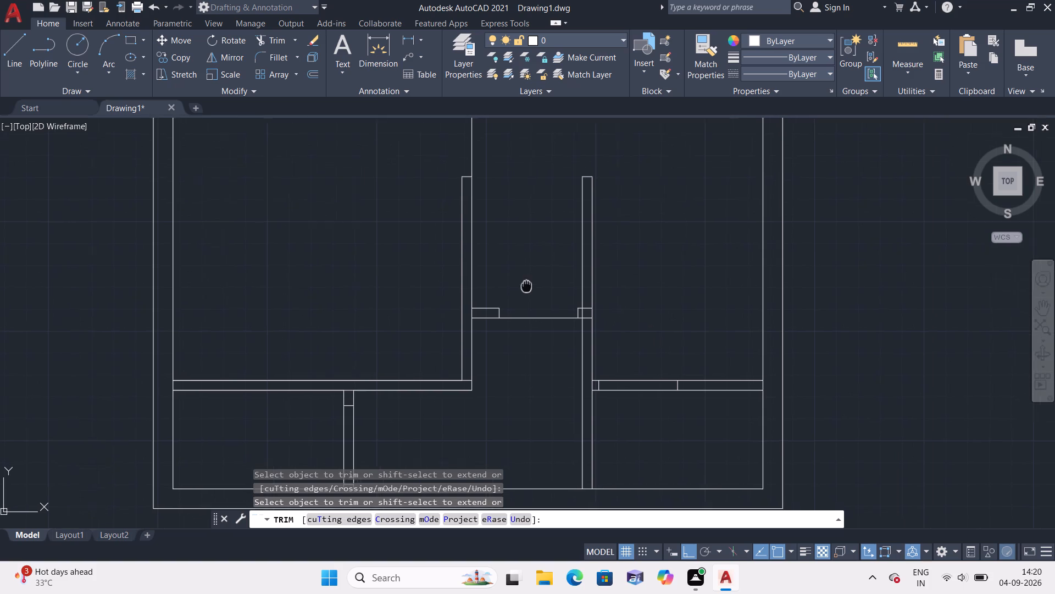
{"action": "middle_click_drag", "start_coordinate": [524, 282], "coordinate": [510, 253]}
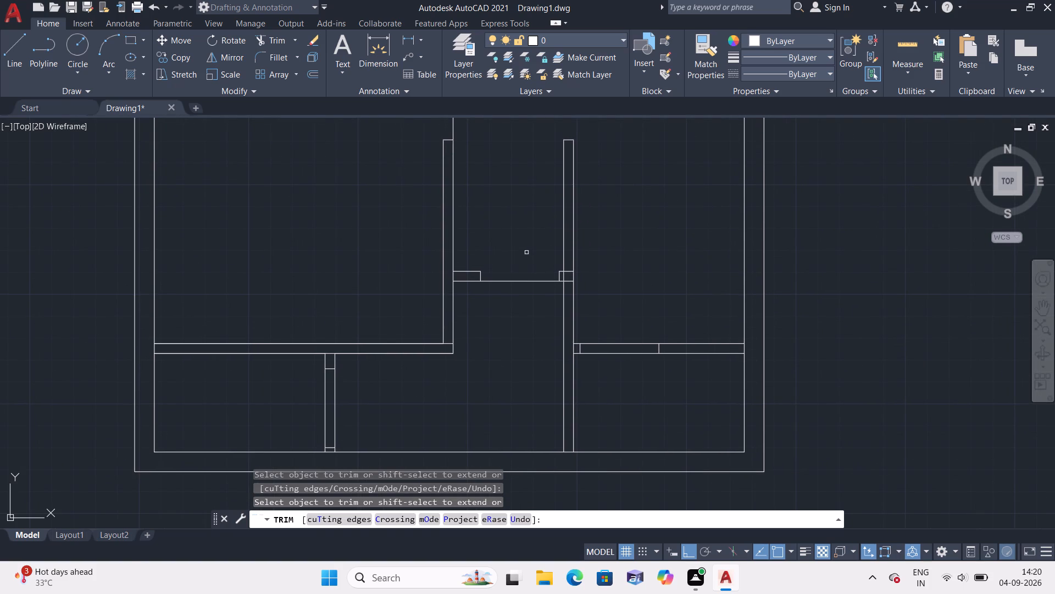
{"action": "scroll", "coordinate": [456, 276], "scroll_direction": "up", "scroll_amount": 2}
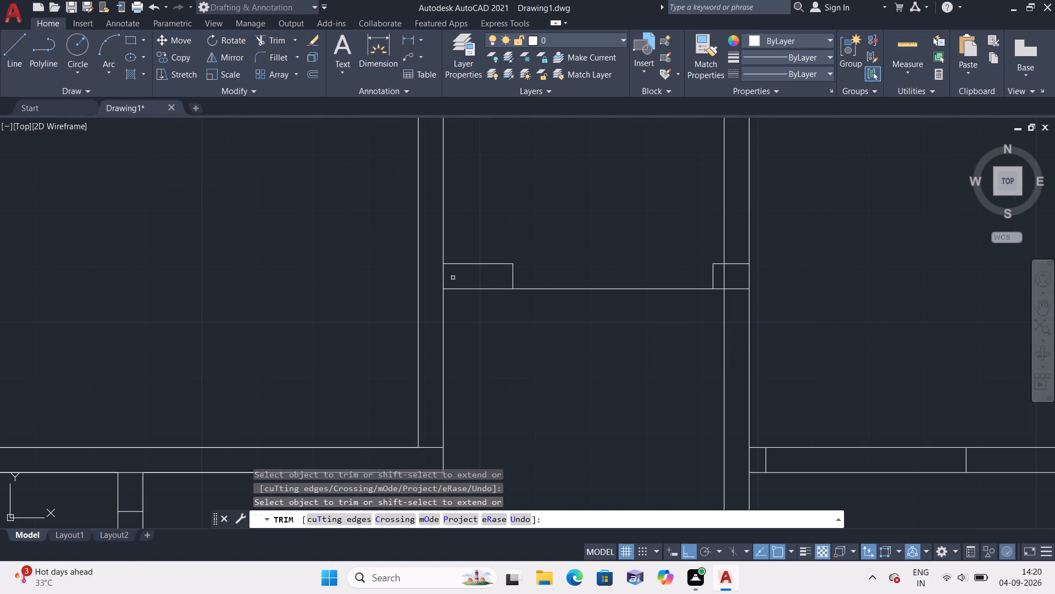
{"action": "left_click", "coordinate": [443, 278]}
{"action": "scroll", "coordinate": [443, 278], "scroll_direction": "down", "scroll_amount": 2}
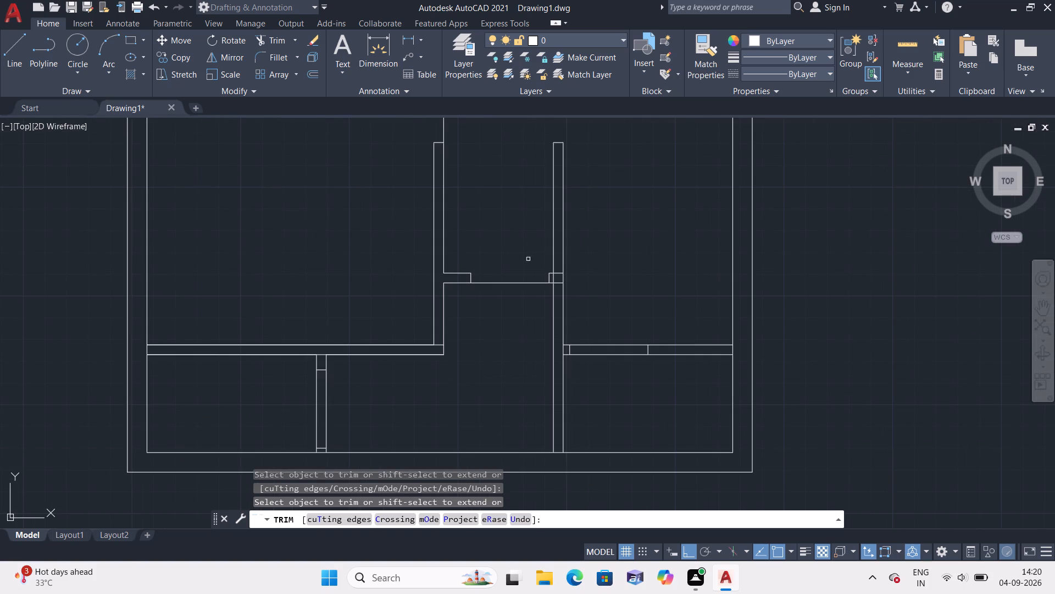
{"action": "scroll", "coordinate": [538, 273], "scroll_direction": "up", "scroll_amount": 3}
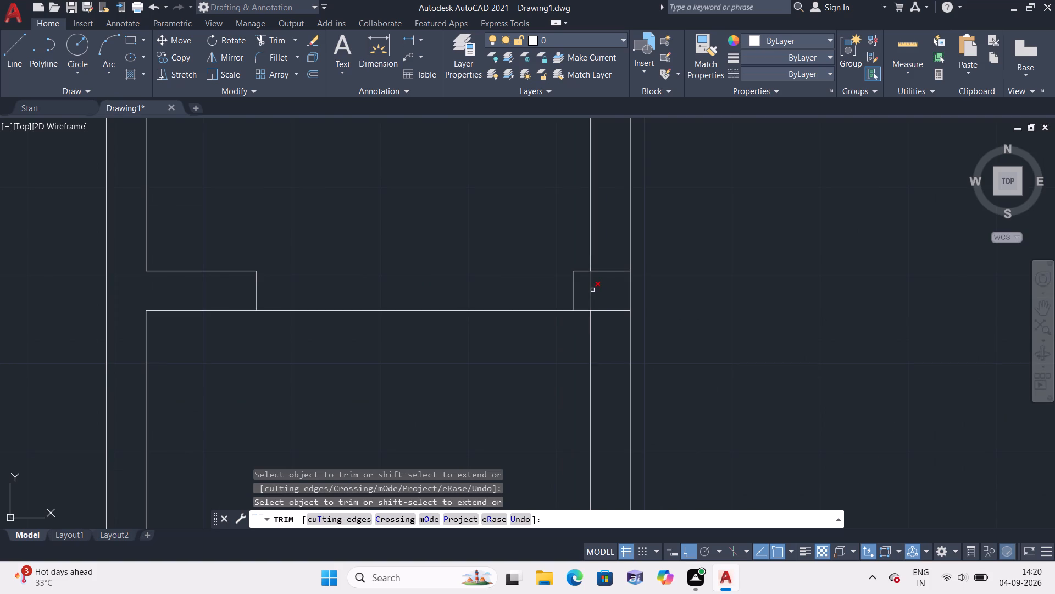
{"action": "left_click", "coordinate": [593, 289]}
{"action": "left_click", "coordinate": [589, 291]}
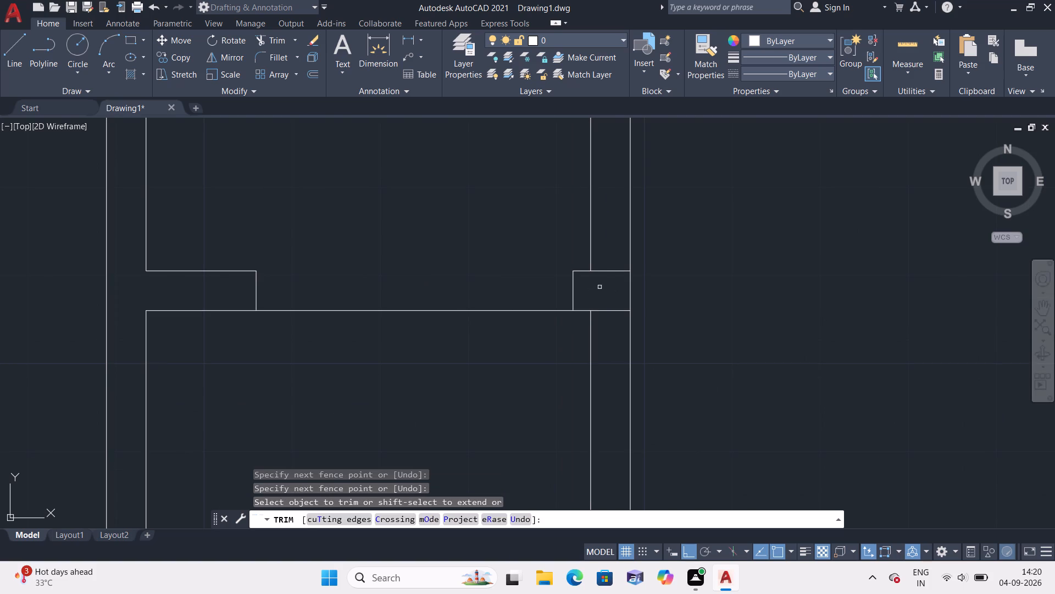
{"action": "left_click", "coordinate": [604, 271]}
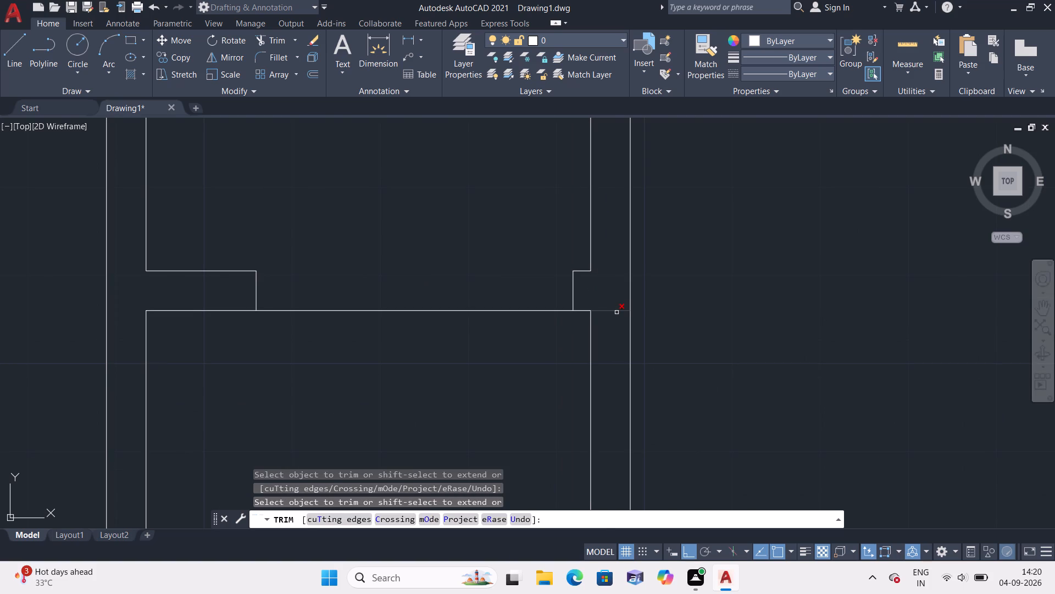
{"action": "left_click", "coordinate": [617, 313]}
{"action": "left_click", "coordinate": [614, 313]}
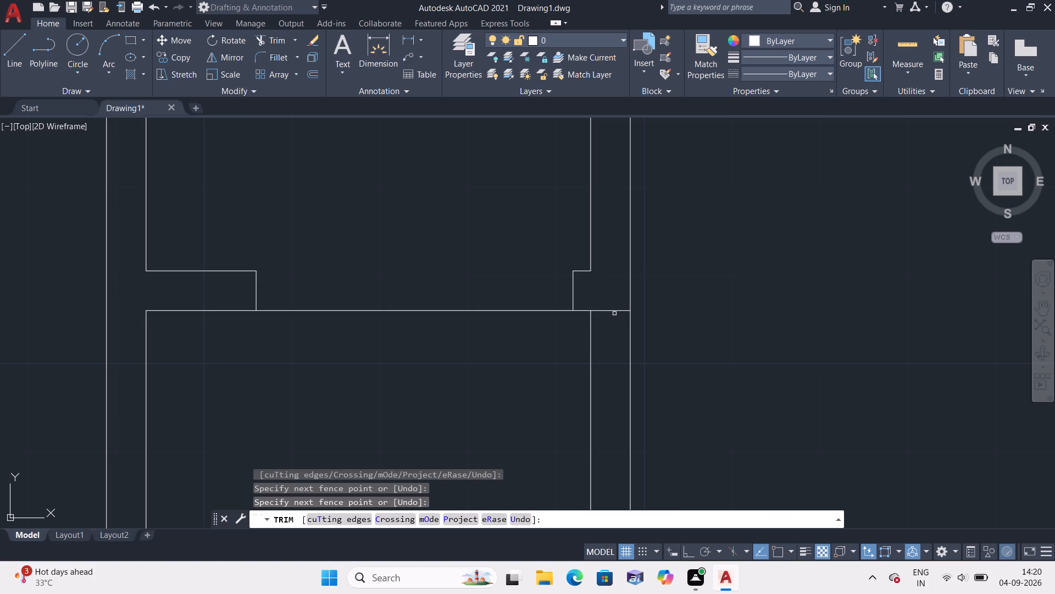
{"action": "left_click", "coordinate": [614, 311]}
Trim the lower-left vertical partition's west face between its door jambs and the wall lines crossing its two end junctions.
{"action": "scroll", "coordinate": [609, 305], "scroll_direction": "down", "scroll_amount": 3}
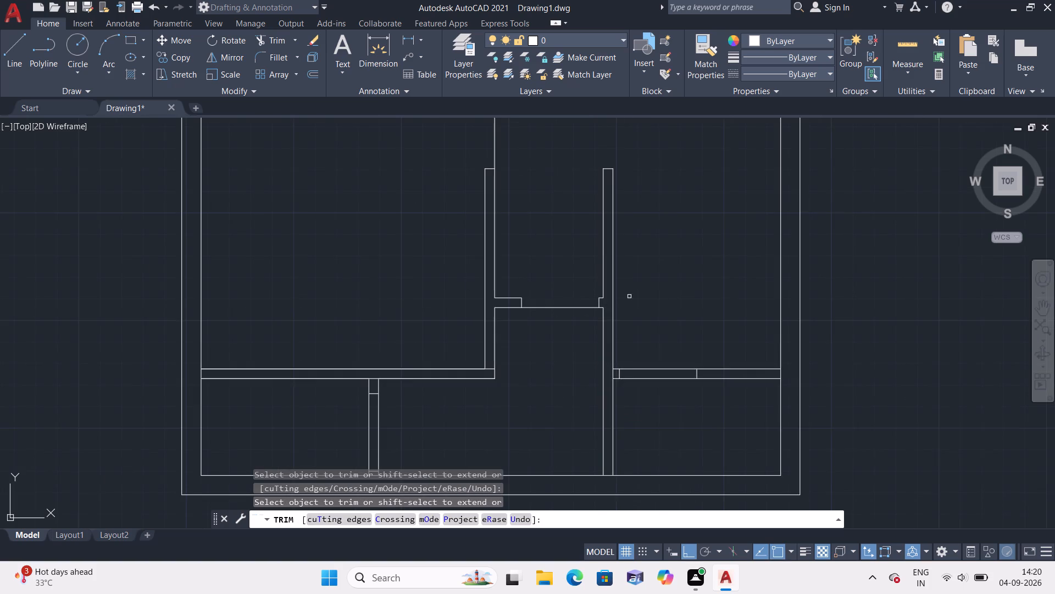
{"action": "scroll", "coordinate": [673, 292], "scroll_direction": "down", "scroll_amount": 2}
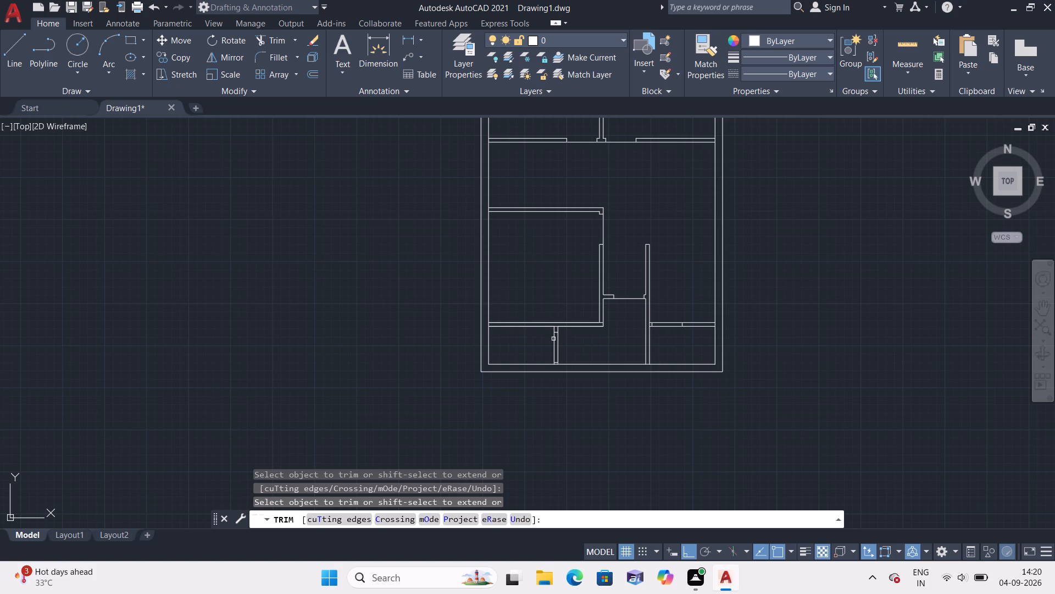
{"action": "scroll", "coordinate": [542, 331], "scroll_direction": "up", "scroll_amount": 6}
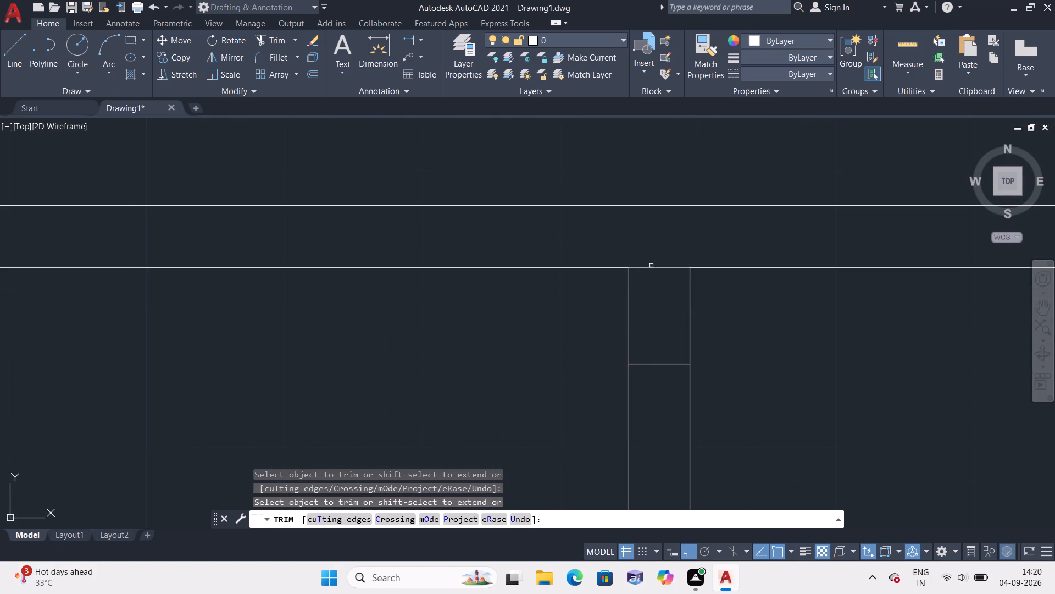
{"action": "left_click", "coordinate": [651, 266]}
{"action": "scroll", "coordinate": [643, 289], "scroll_direction": "down", "scroll_amount": 2}
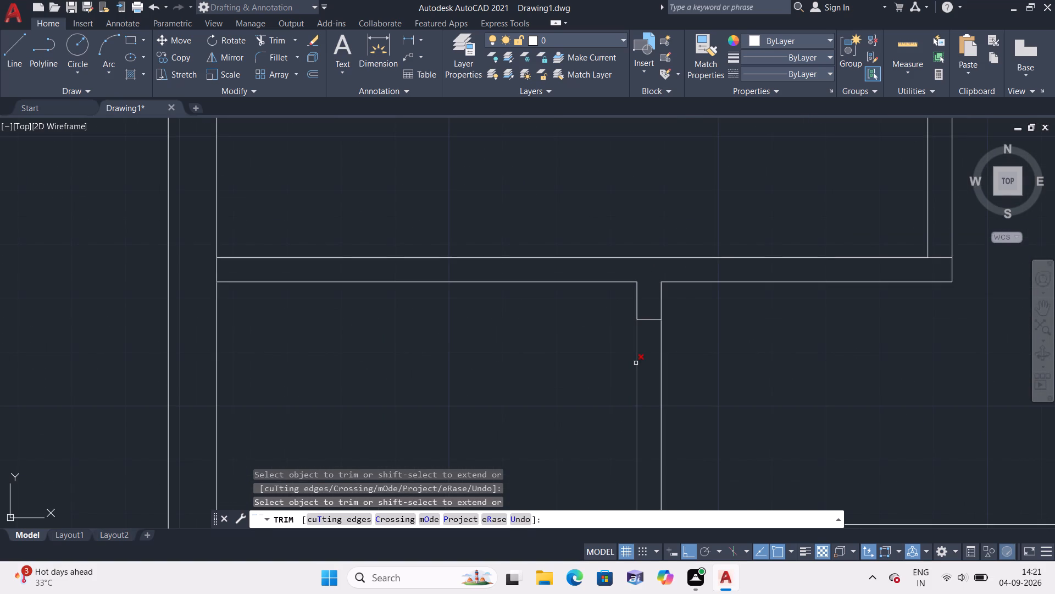
{"action": "left_click", "coordinate": [635, 365]}
{"action": "scroll", "coordinate": [586, 371], "scroll_direction": "down", "scroll_amount": 3}
{"action": "middle_click_drag", "start_coordinate": [576, 372], "coordinate": [523, 363]}
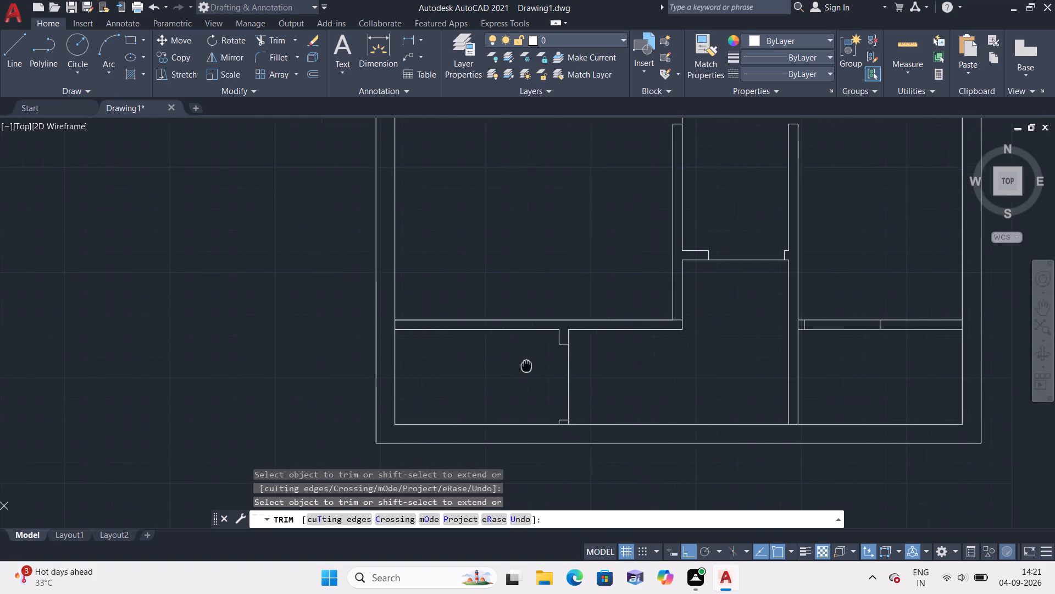
{"action": "middle_click_drag", "start_coordinate": [523, 363], "coordinate": [489, 353]}
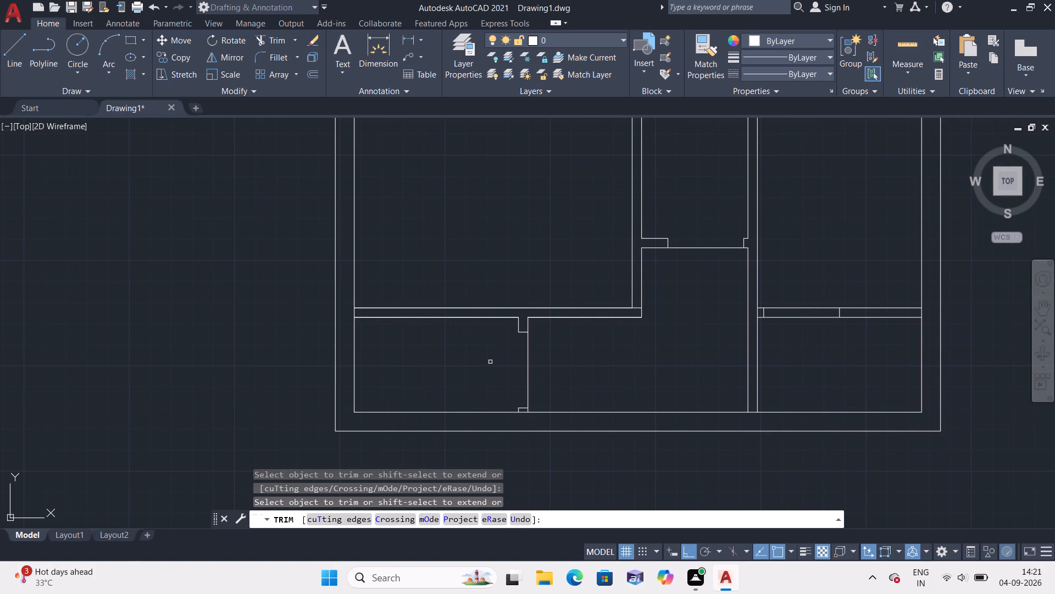
{"action": "scroll", "coordinate": [520, 418], "scroll_direction": "up", "scroll_amount": 3}
{"action": "left_click", "coordinate": [524, 393]}
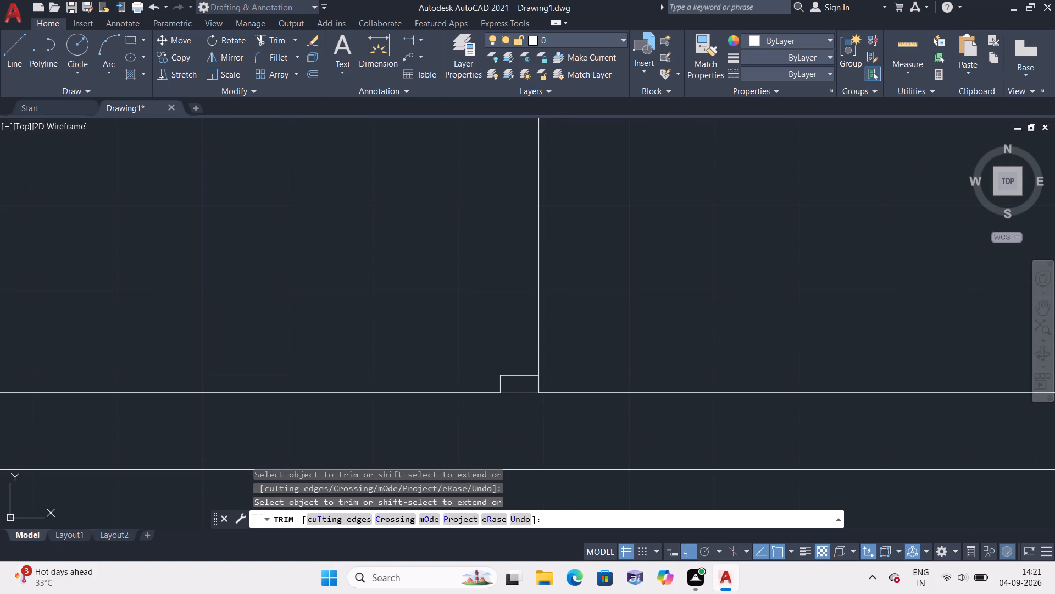
Trim the lower-right room's horizontal partition: the wall line crossing its west junction and its south face between the door jambs.
{"action": "scroll", "coordinate": [525, 398], "scroll_direction": "down", "scroll_amount": 4}
{"action": "middle_click_drag", "start_coordinate": [638, 382], "coordinate": [608, 385]}
{"action": "scroll", "coordinate": [638, 382], "scroll_direction": "down", "scroll_amount": 1}
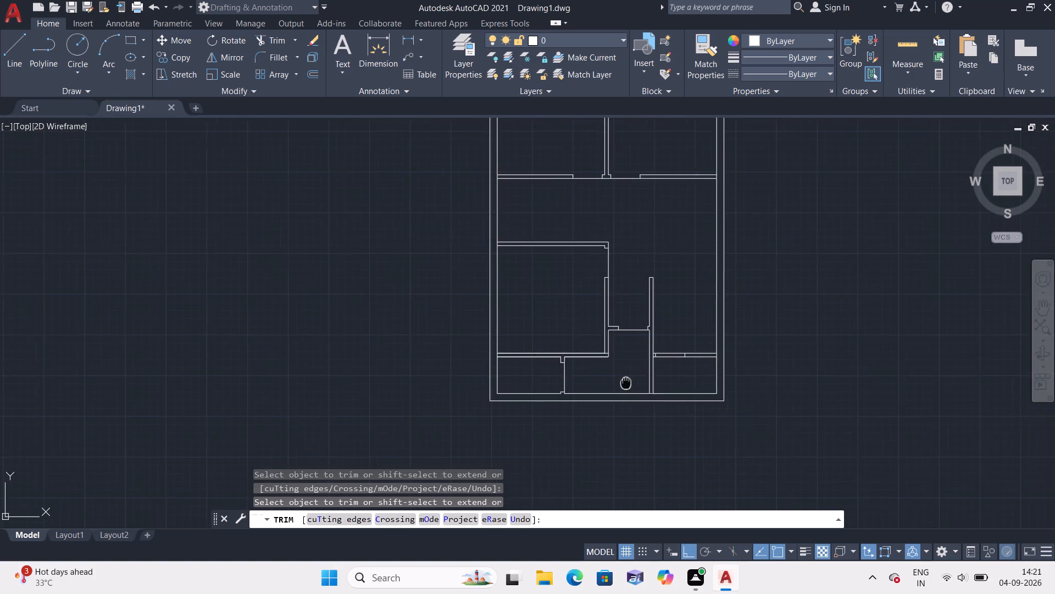
{"action": "middle_click_drag", "start_coordinate": [608, 385], "coordinate": [591, 386]}
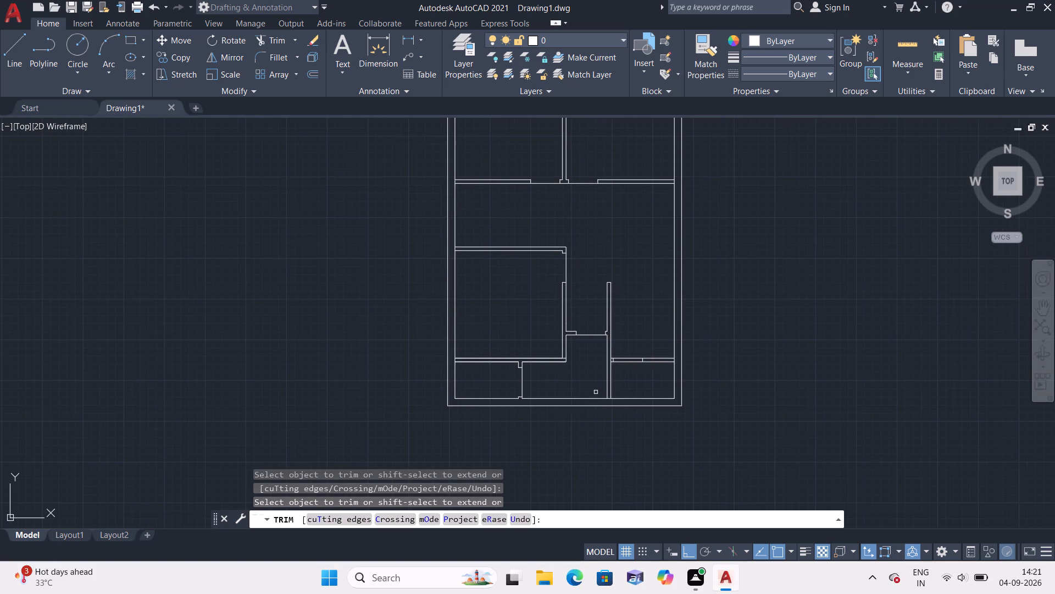
{"action": "scroll", "coordinate": [618, 376], "scroll_direction": "up", "scroll_amount": 4}
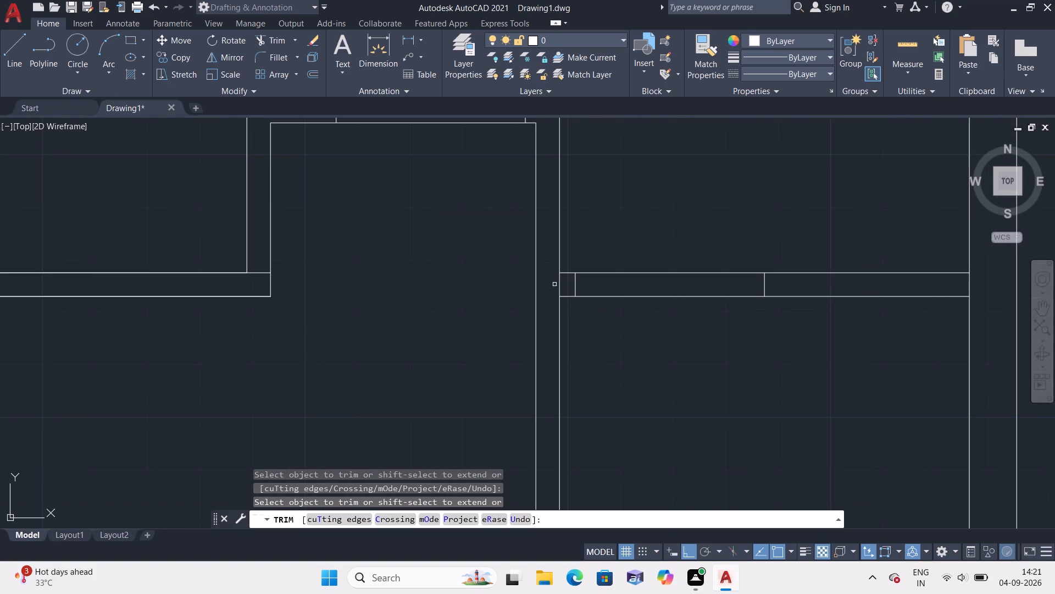
{"action": "left_click", "coordinate": [559, 287]}
{"action": "scroll", "coordinate": [559, 287], "scroll_direction": "down", "scroll_amount": 2}
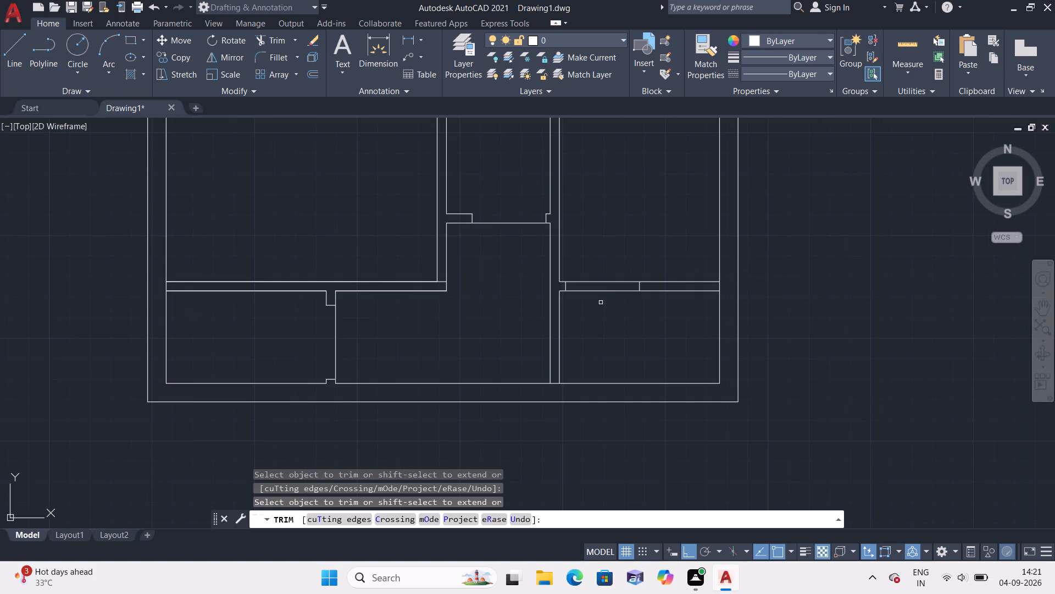
{"action": "left_click", "coordinate": [603, 289]}
{"action": "scroll", "coordinate": [608, 294], "scroll_direction": "down", "scroll_amount": 1}
{"action": "middle_click", "coordinate": [602, 306]}
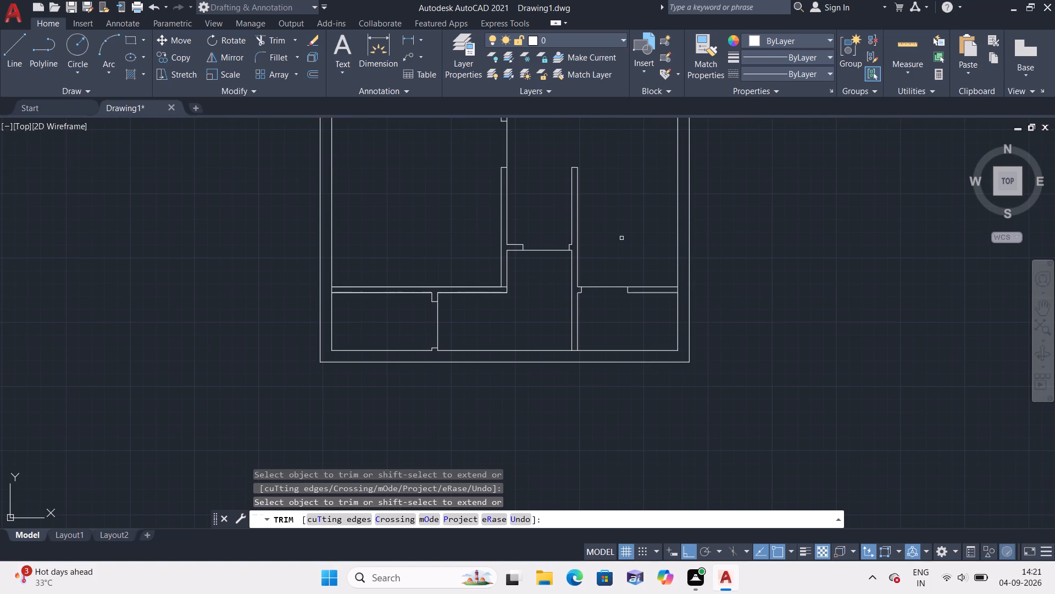
{"action": "middle_click_drag", "start_coordinate": [622, 246], "coordinate": [664, 302]}
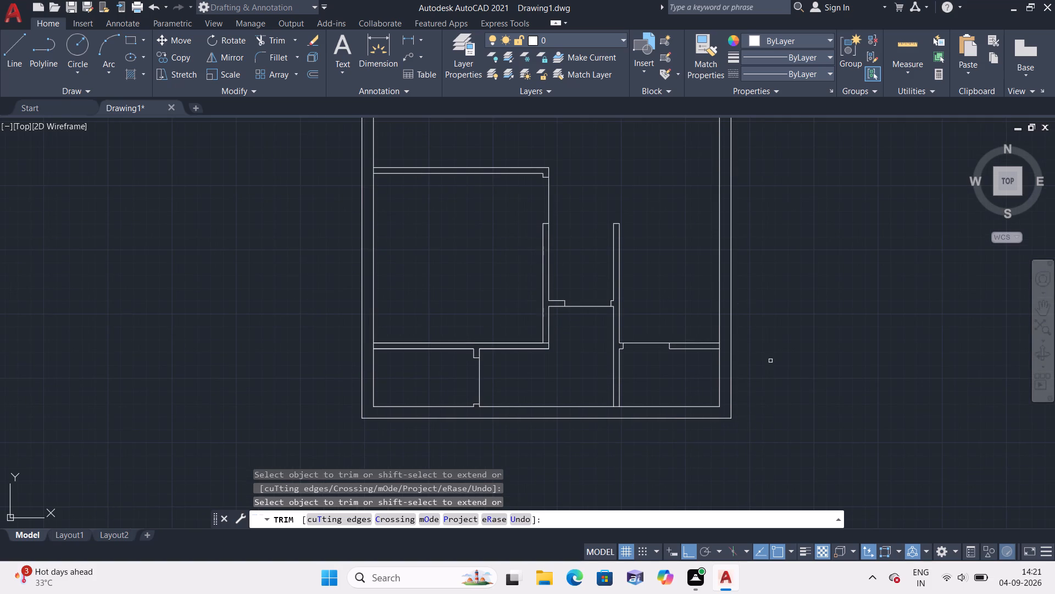
{"action": "key", "text": "Escape"}
Draw door jamb lines across the large west room's south partition, starting 3" west of its southeast corner and spacing them 3' apart.
{"action": "type", "text": "l"}
{"action": "key", "text": "space"}
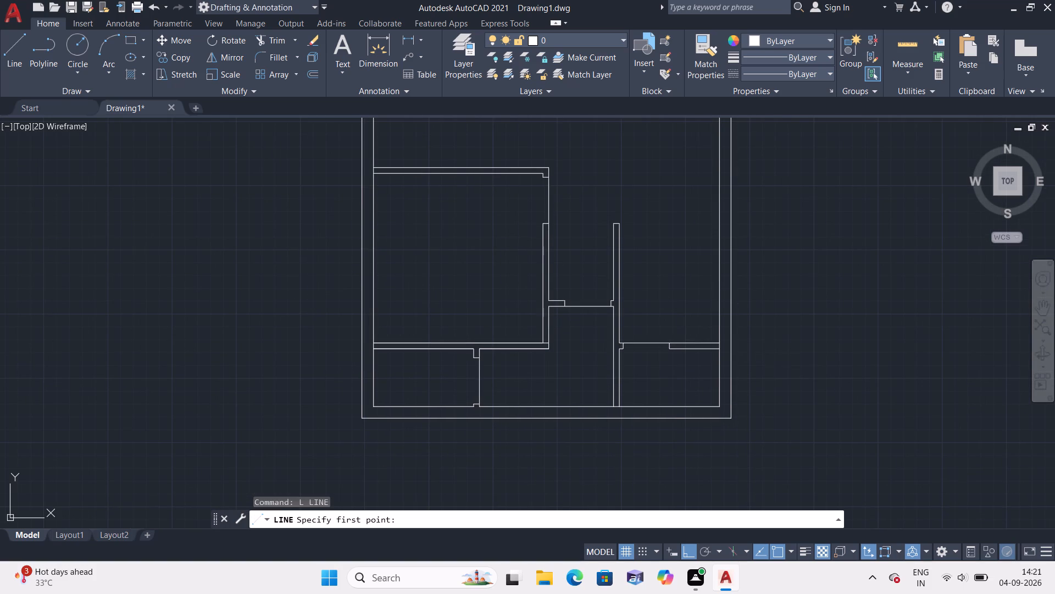
{"action": "scroll", "coordinate": [521, 321], "scroll_direction": "up", "scroll_amount": 2}
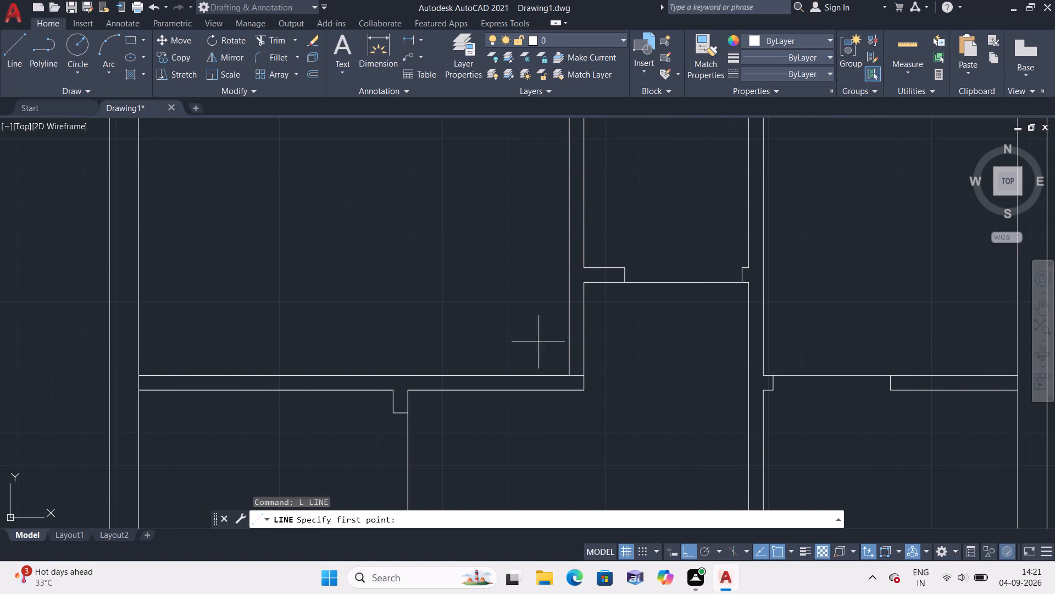
{"action": "left_click", "coordinate": [566, 376]}
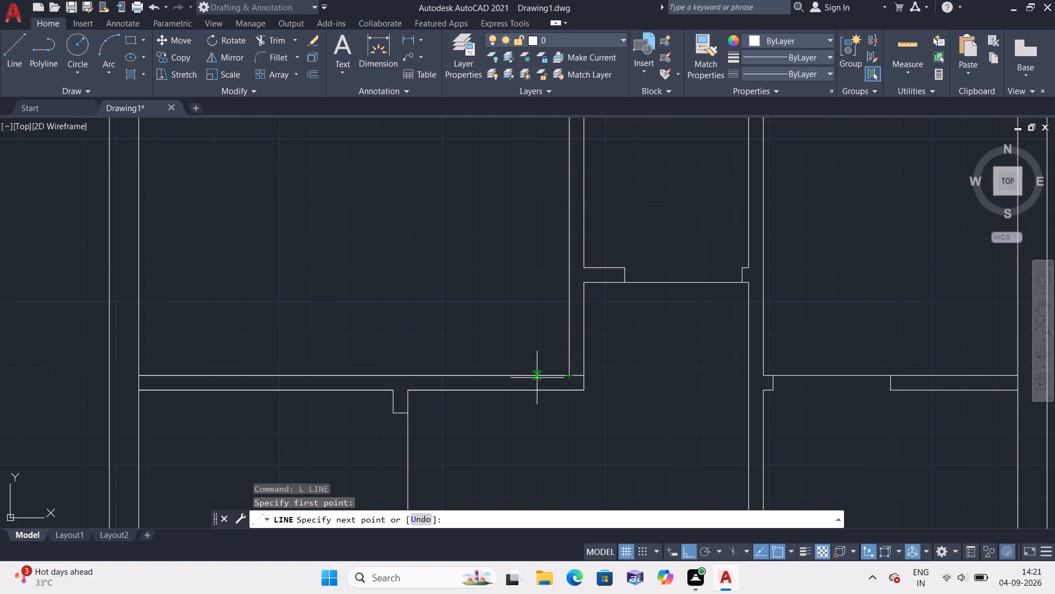
{"action": "key", "text": "3"}
{"action": "key", "text": "shift+quotedbl"}
{"action": "key", "text": "space"}
{"action": "left_click", "coordinate": [562, 389]}
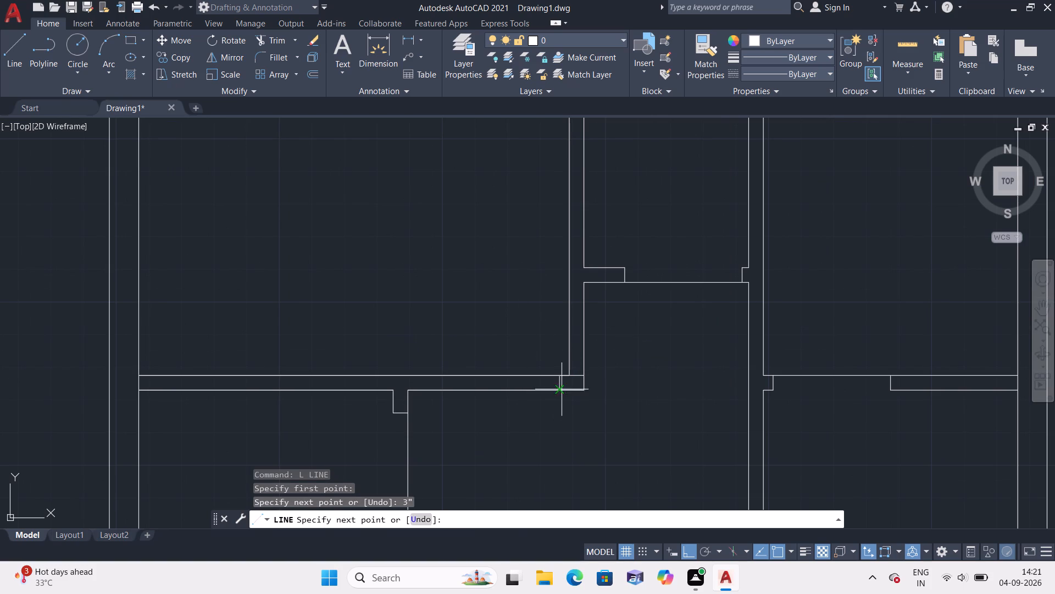
{"action": "type", "text": "3'"}
{"action": "key", "text": "space"}
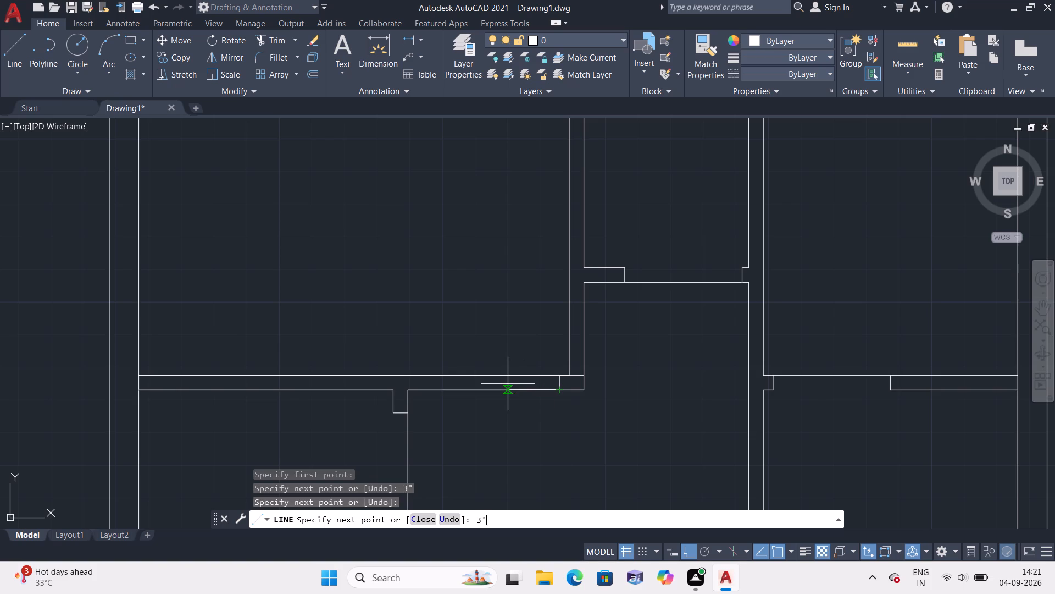
{"action": "left_click", "coordinate": [442, 373]}
{"action": "key", "text": "Escape"}
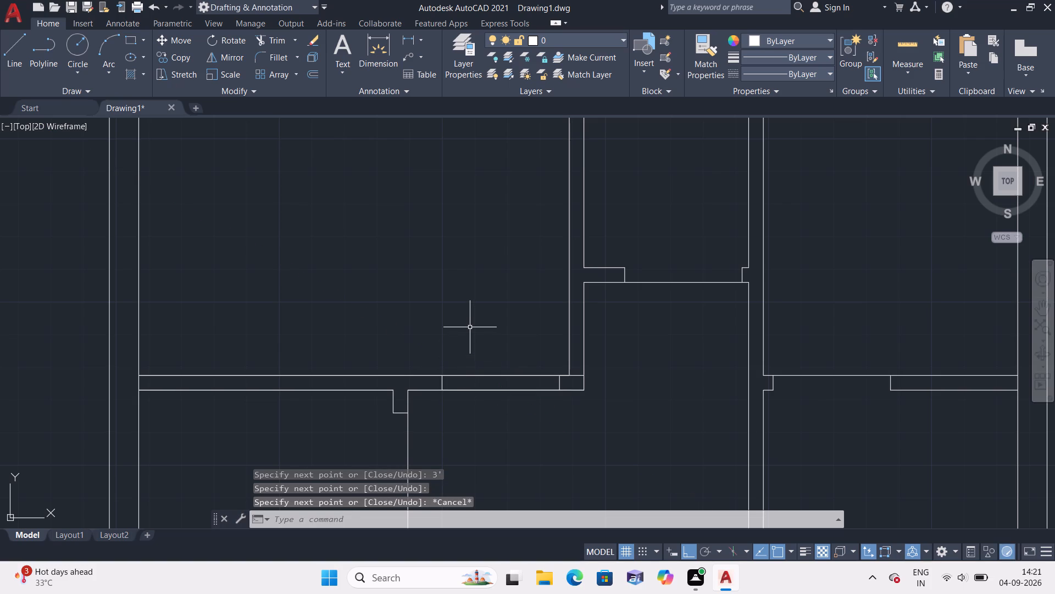
Trim that partition's north face between the two door jambs and the wall line crossing its east corner junction.
{"action": "type", "text": "trim"}
{"action": "key", "text": "space"}
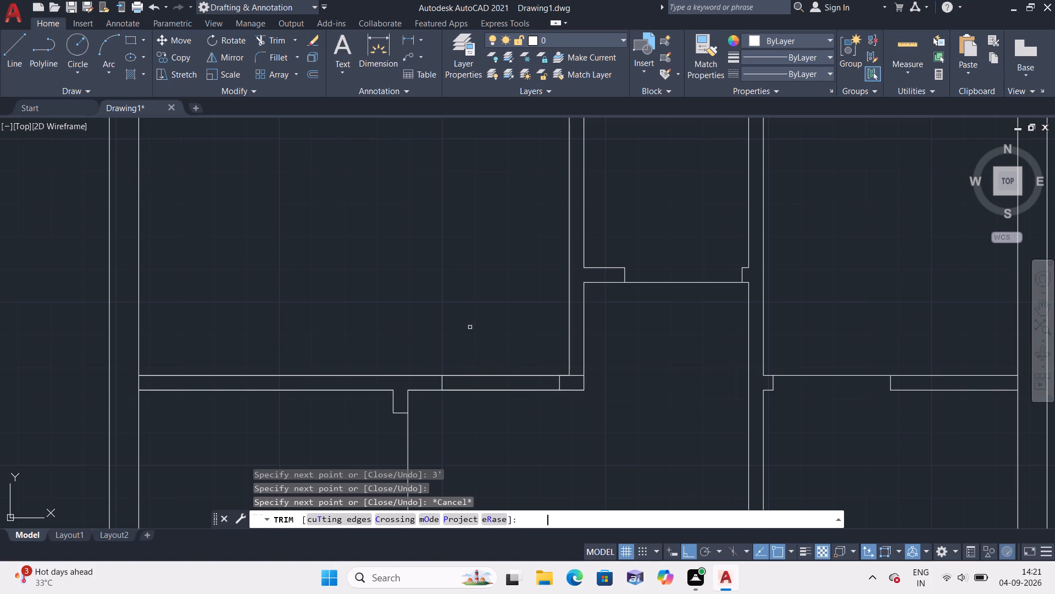
{"action": "left_click", "coordinate": [483, 380]}
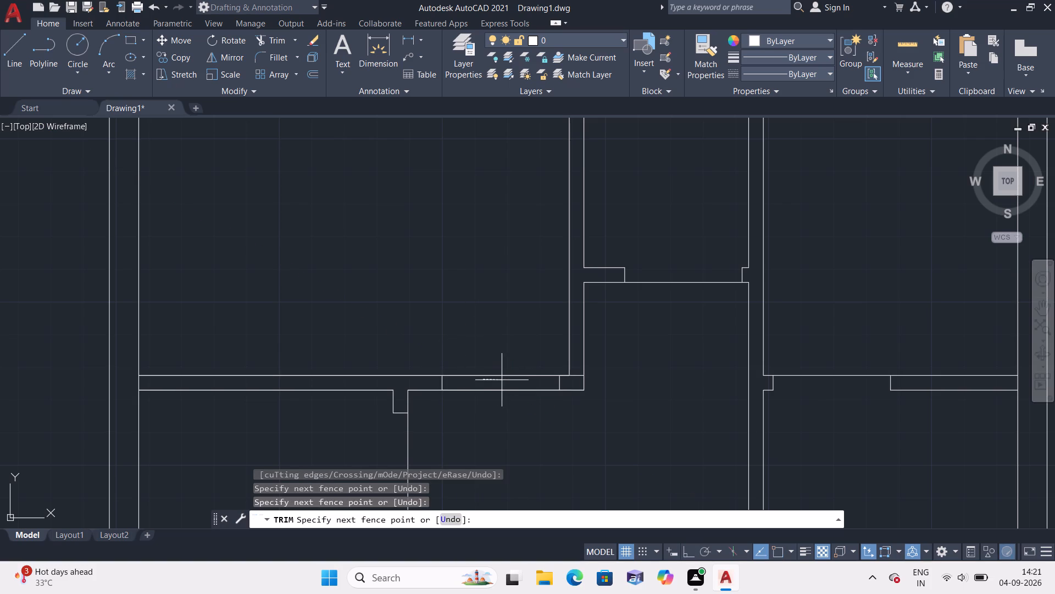
{"action": "left_click", "coordinate": [508, 345]}
{"action": "scroll", "coordinate": [597, 381], "scroll_direction": "up", "scroll_amount": 2}
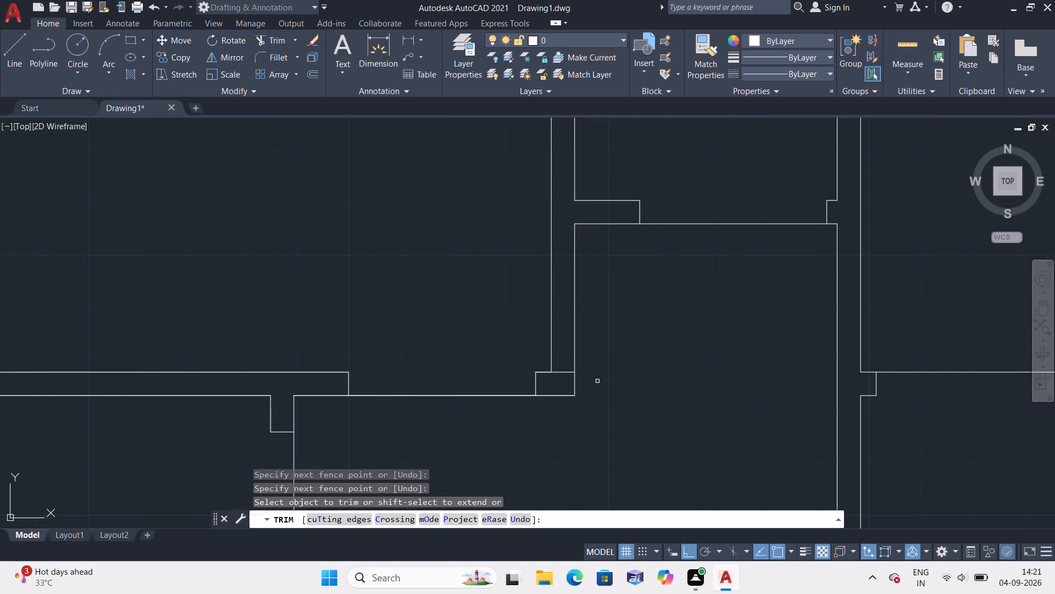
{"action": "left_click", "coordinate": [564, 373]}
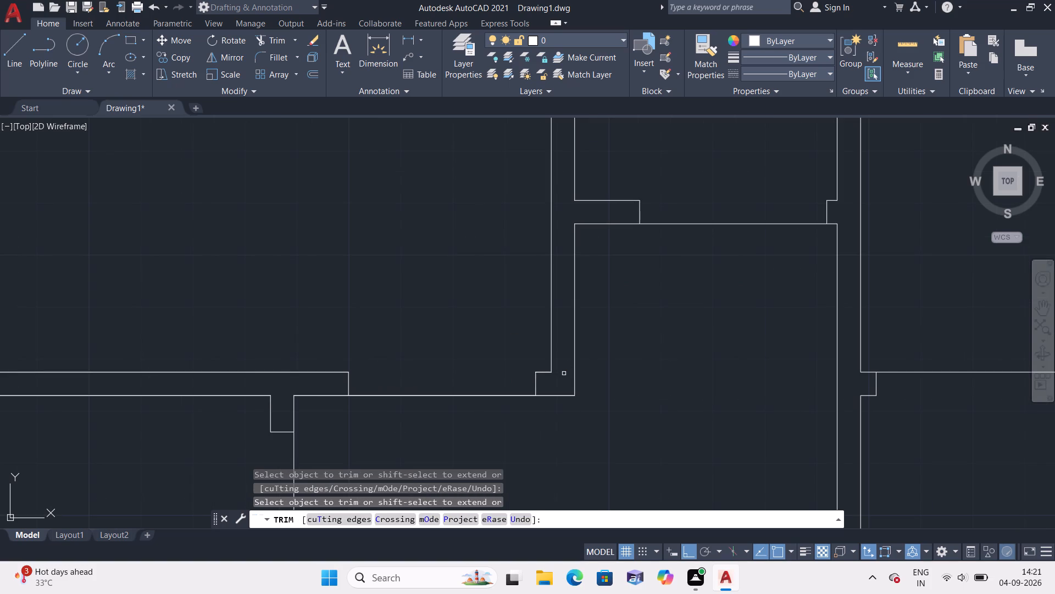
{"action": "key", "text": "Escape"}
Create a new layer with the colour blue.
{"action": "scroll", "coordinate": [535, 381], "scroll_direction": "down", "scroll_amount": 2}
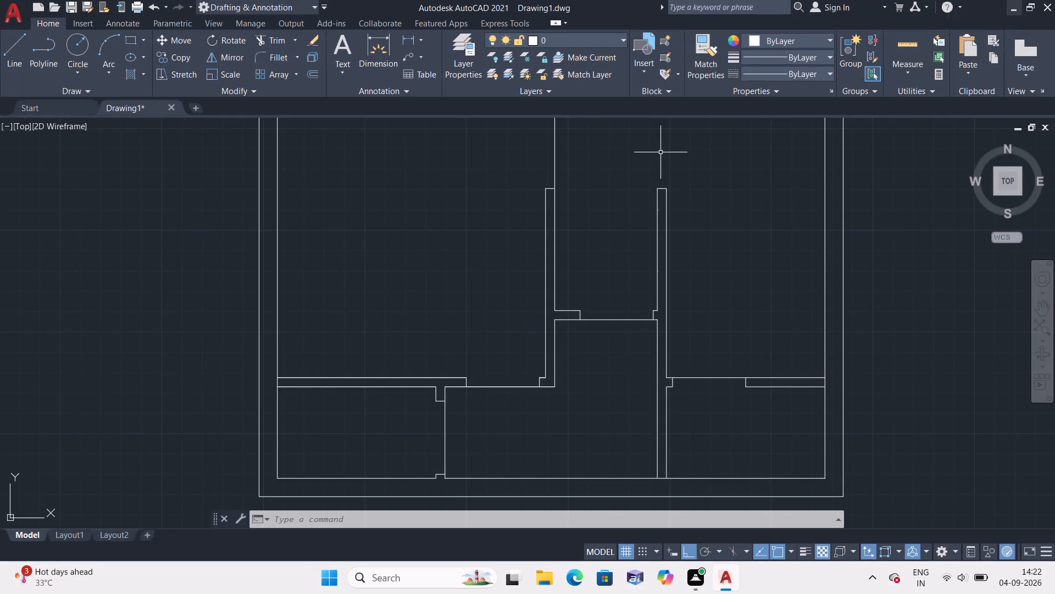
{"action": "left_click", "coordinate": [617, 41]}
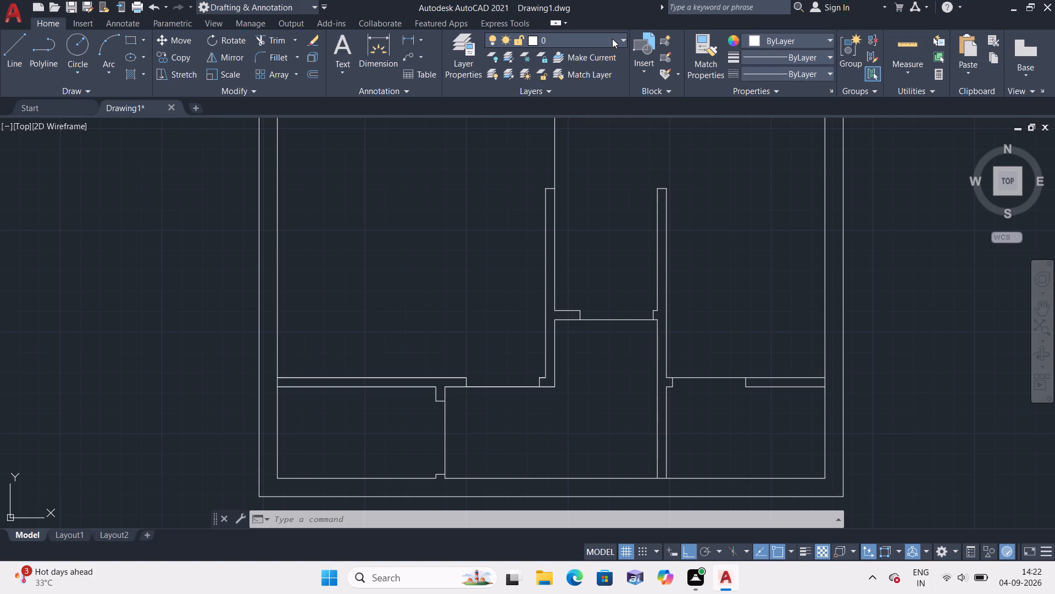
{"action": "key", "text": "Escape"}
{"action": "left_click", "coordinate": [471, 44]}
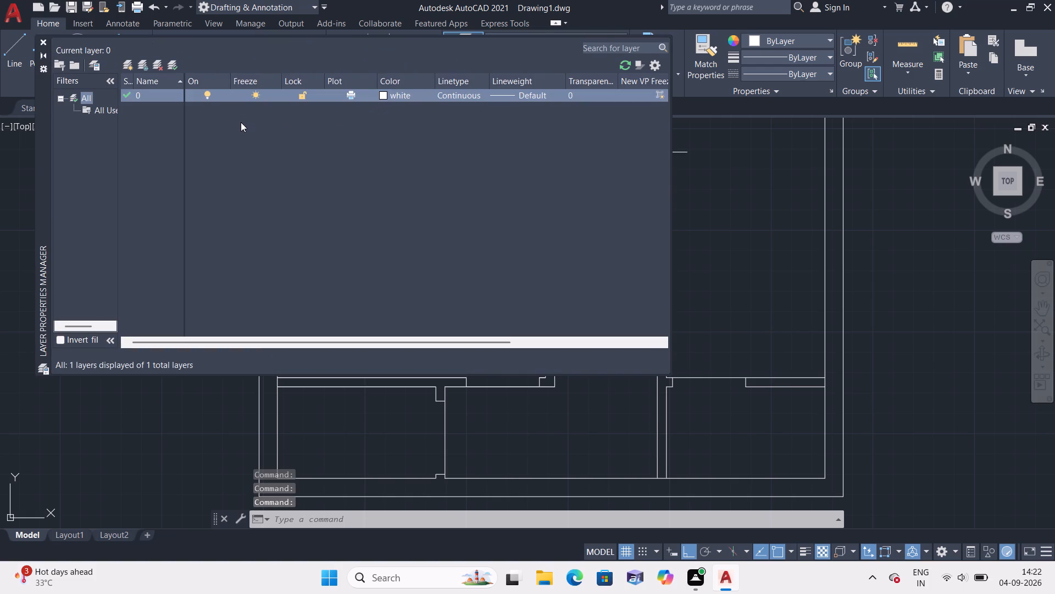
{"action": "right_click", "coordinate": [357, 133]}
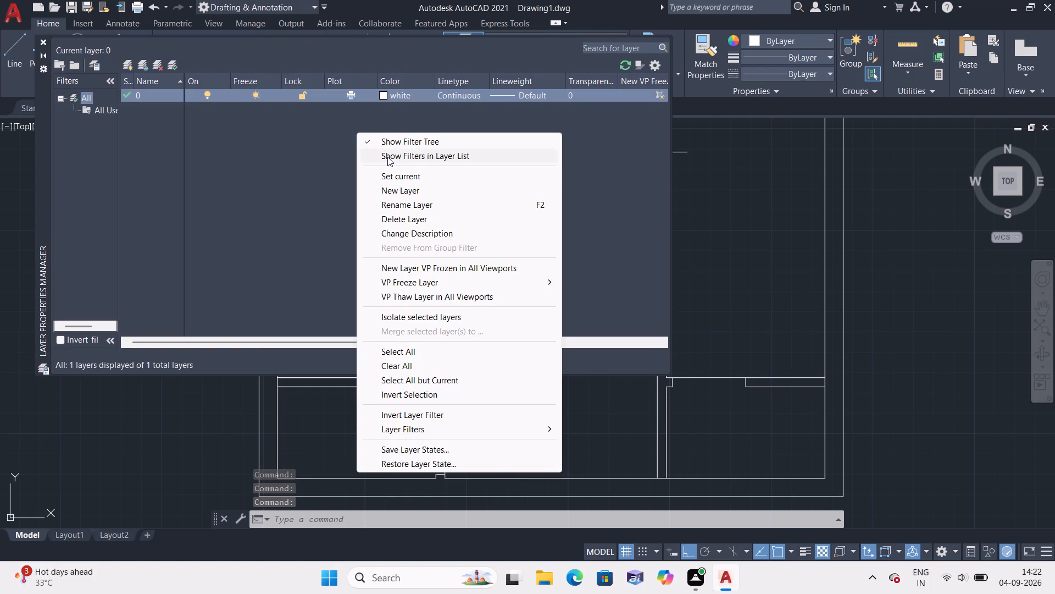
{"action": "left_click", "coordinate": [404, 189]}
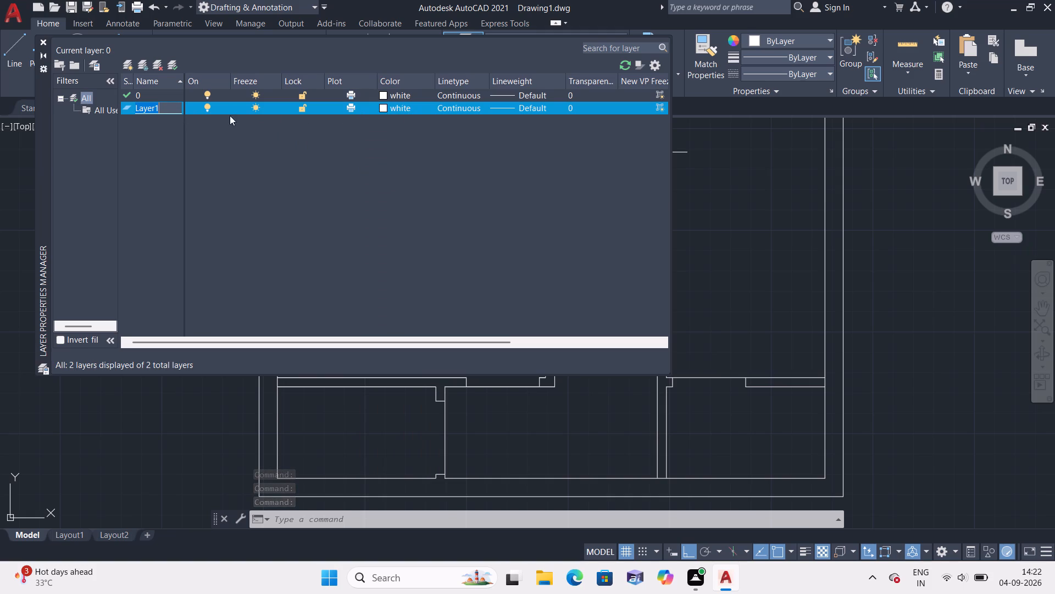
{"action": "left_click", "coordinate": [382, 109]}
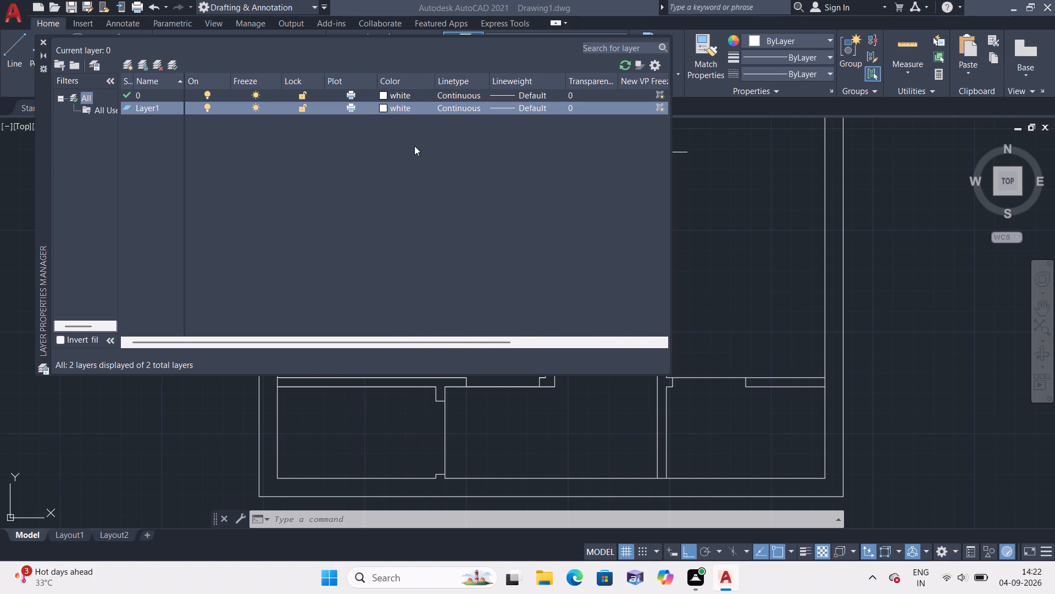
{"action": "left_click", "coordinate": [468, 312]}
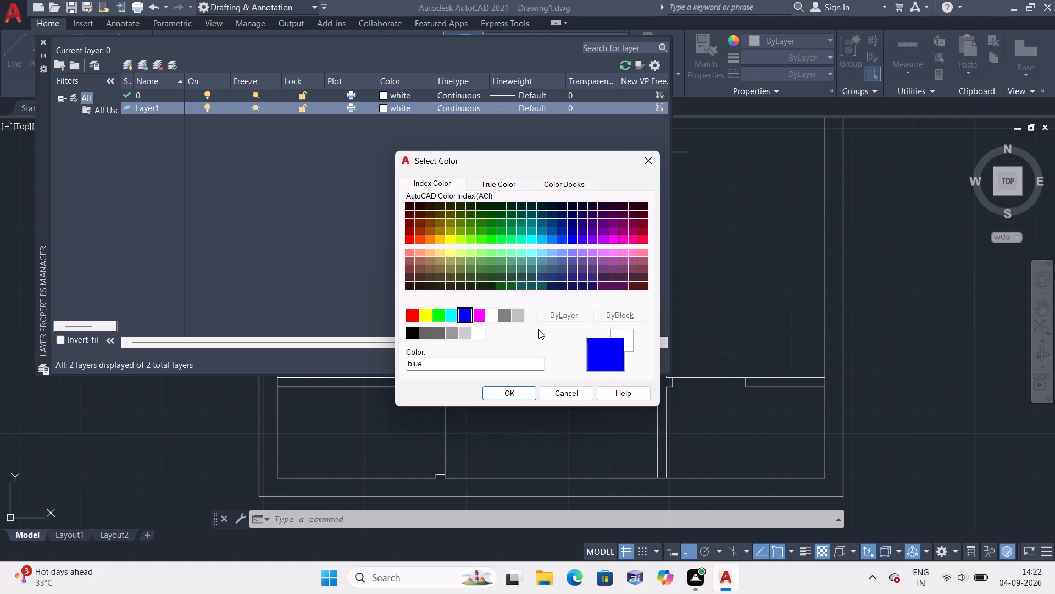
{"action": "left_click", "coordinate": [516, 397]}
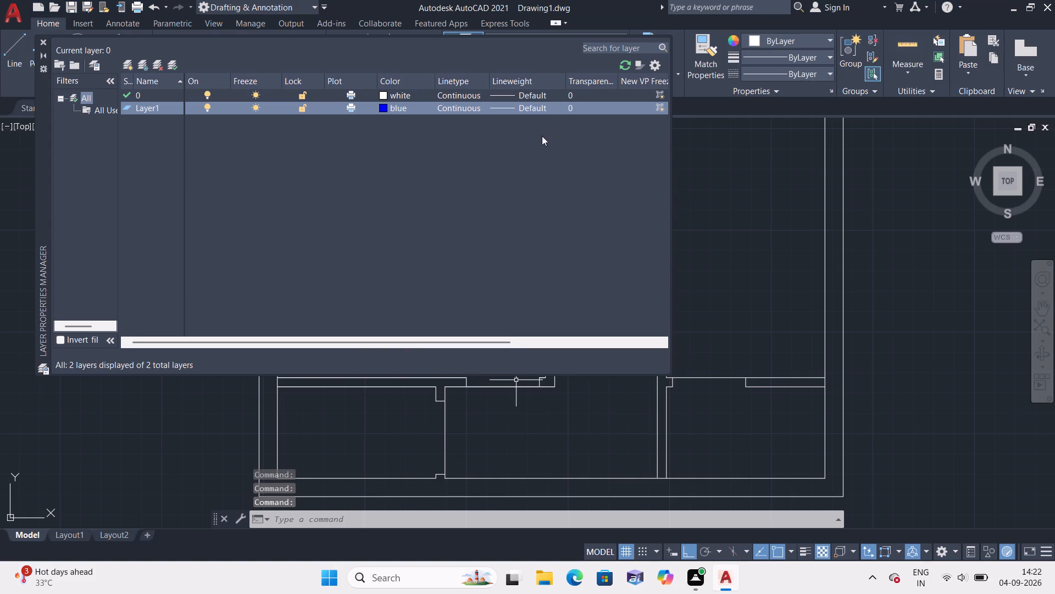
{"action": "left_click", "coordinate": [43, 39]}
Make the new blue layer current.
{"action": "scroll", "coordinate": [311, 210], "scroll_direction": "down", "scroll_amount": 2}
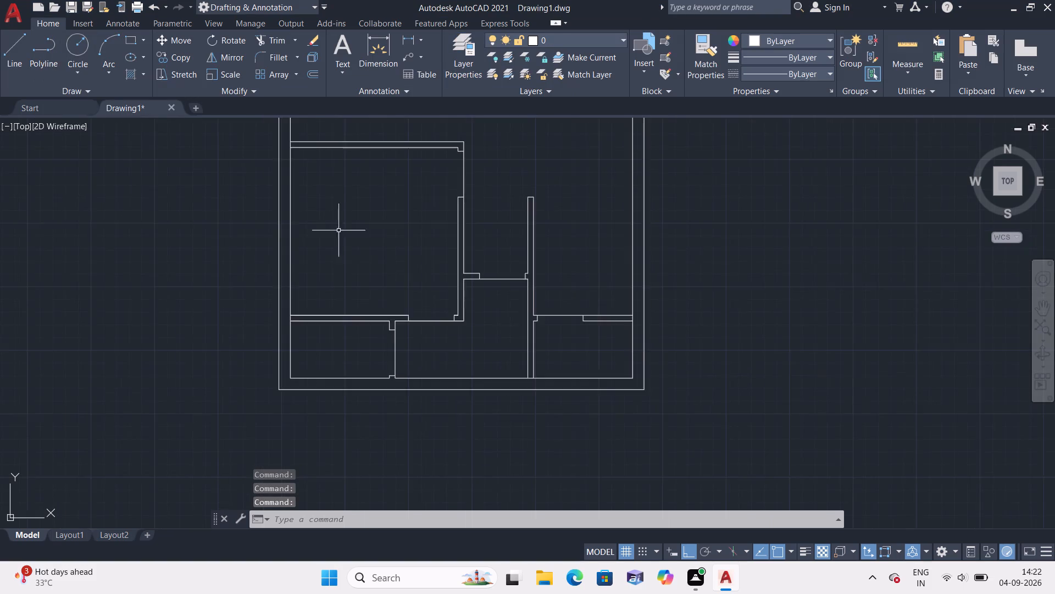
{"action": "middle_click_drag", "start_coordinate": [349, 223], "coordinate": [345, 267]}
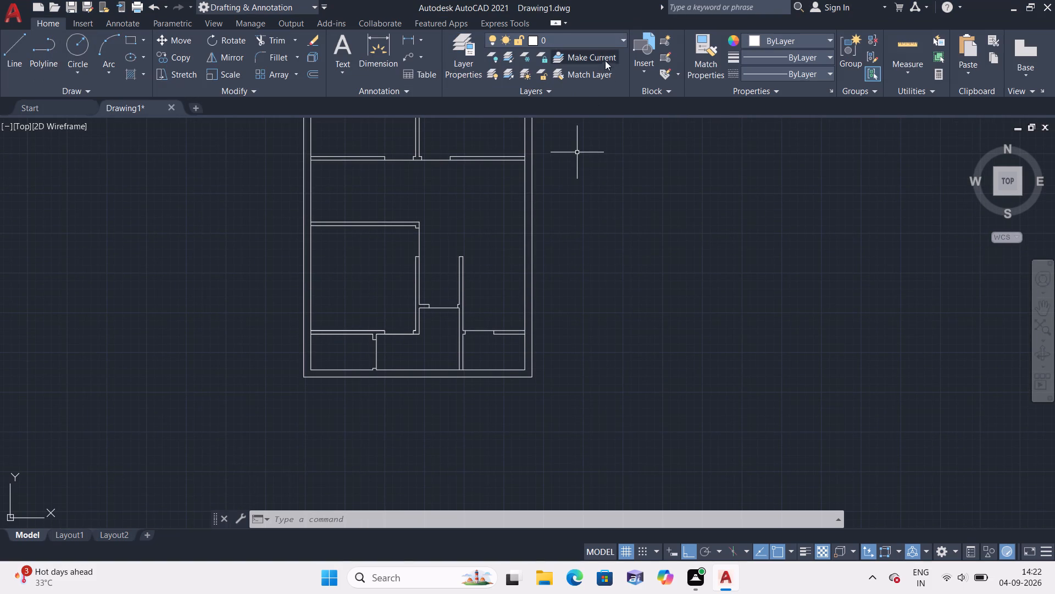
{"action": "left_click", "coordinate": [619, 37]}
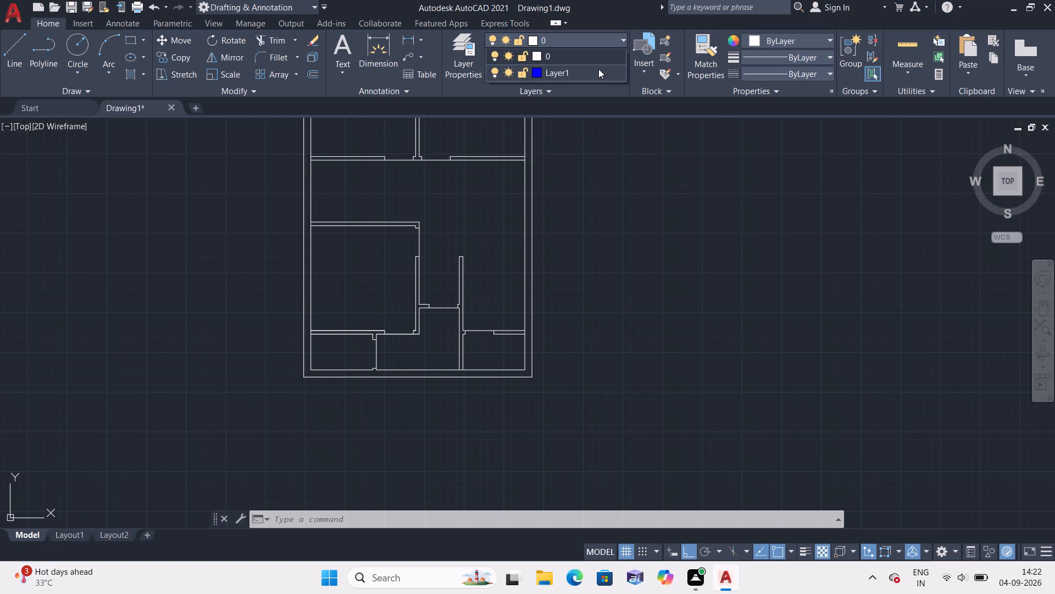
{"action": "left_click", "coordinate": [598, 69]}
{"action": "left_click", "coordinate": [829, 36]}
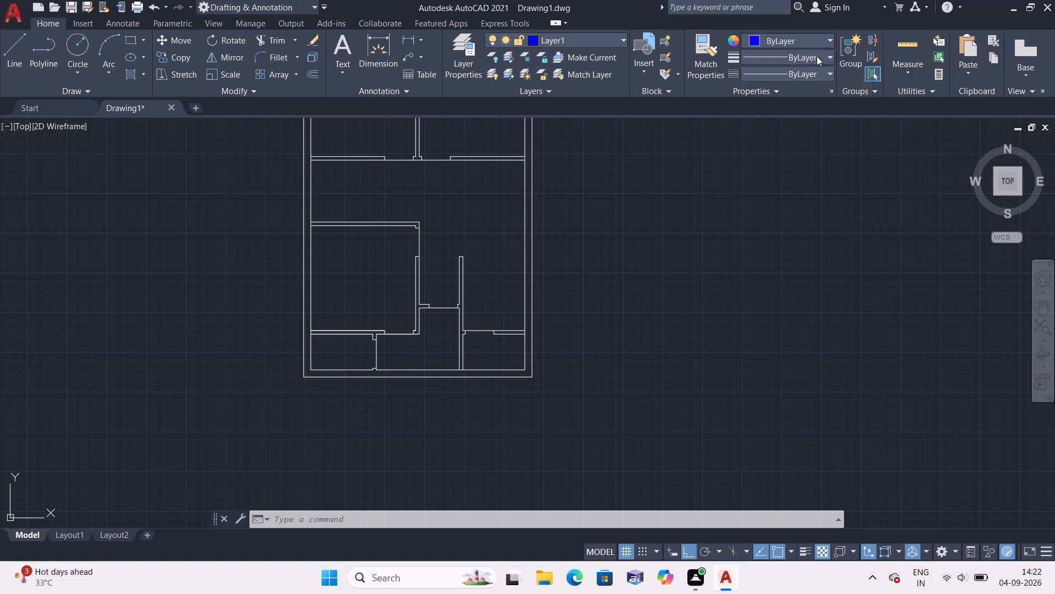
{"action": "left_click", "coordinate": [679, 219]}
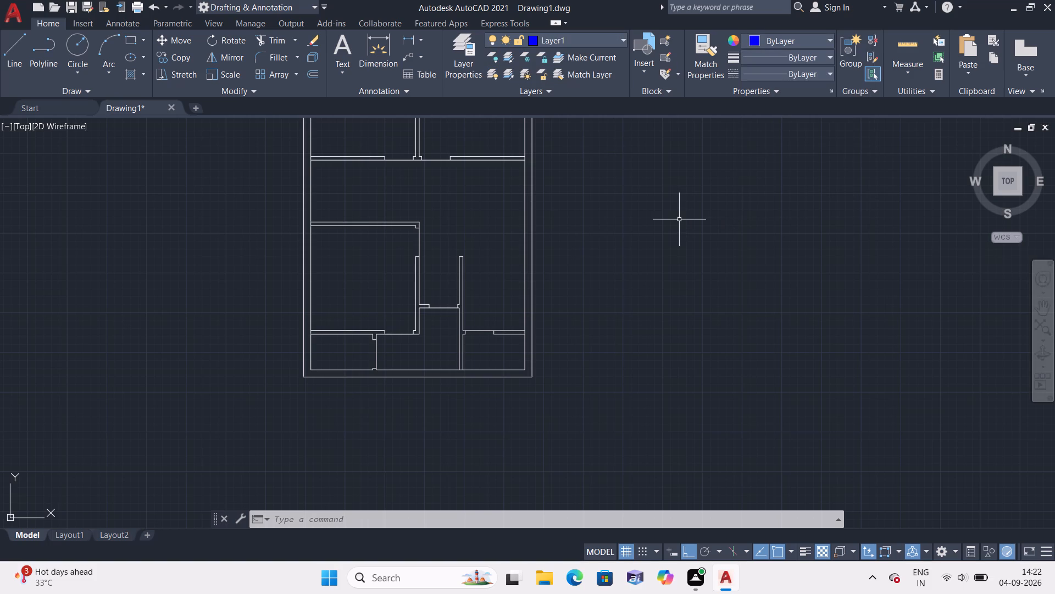
Draw a closed upright rectangle of lines, 5' long and 9" wide, in the empty space east of the floor plan.
{"action": "type", "text": "l"}
{"action": "key", "text": "space"}
{"action": "left_click", "coordinate": [679, 219]}
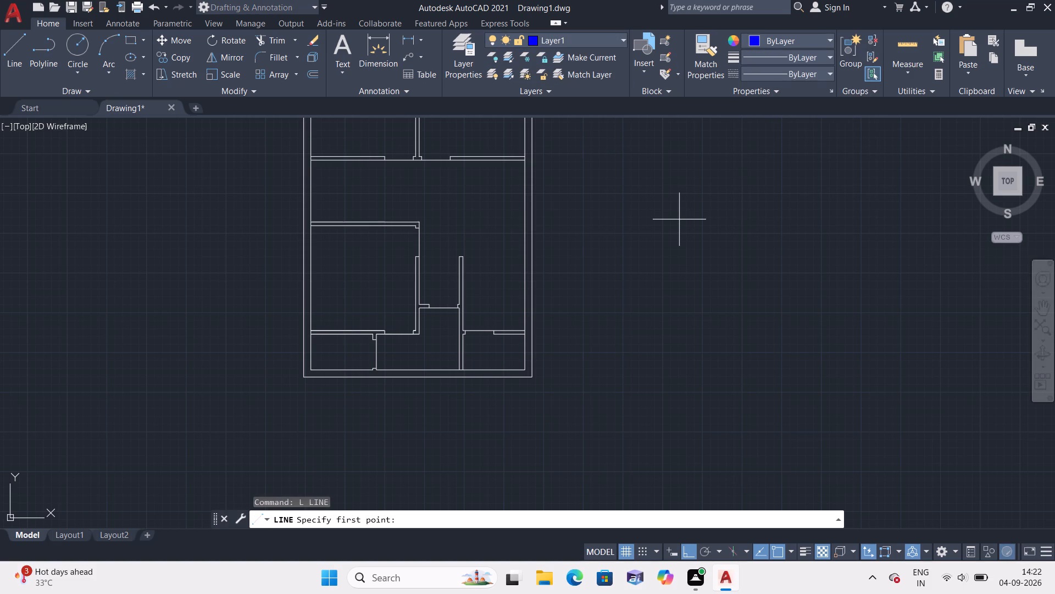
{"action": "left_click", "coordinate": [662, 222]}
{"action": "type", "text": "5'"}
{"action": "key", "text": "space"}
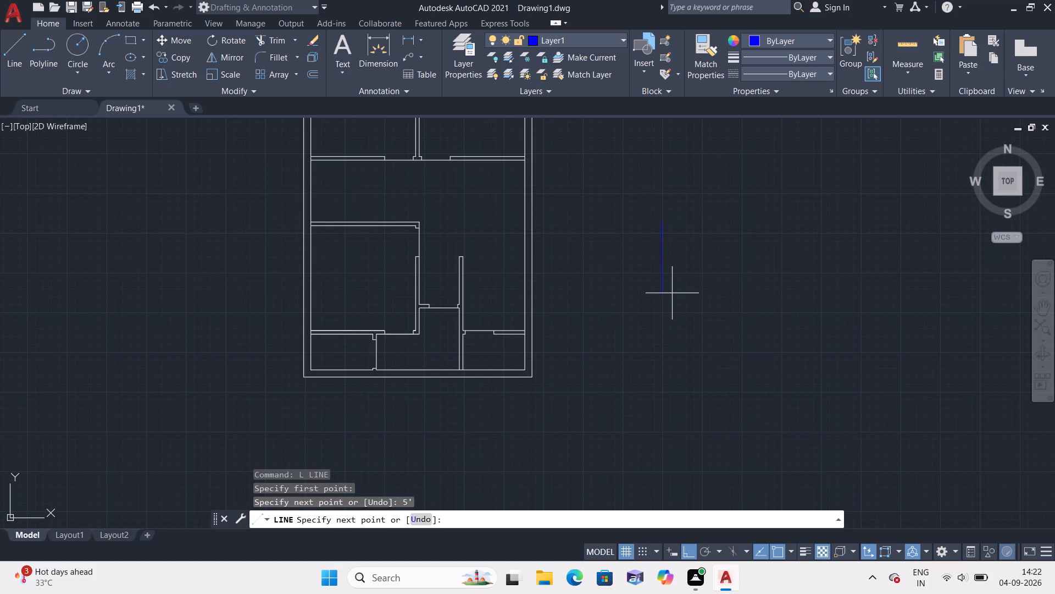
{"action": "type", "text": "9\""}
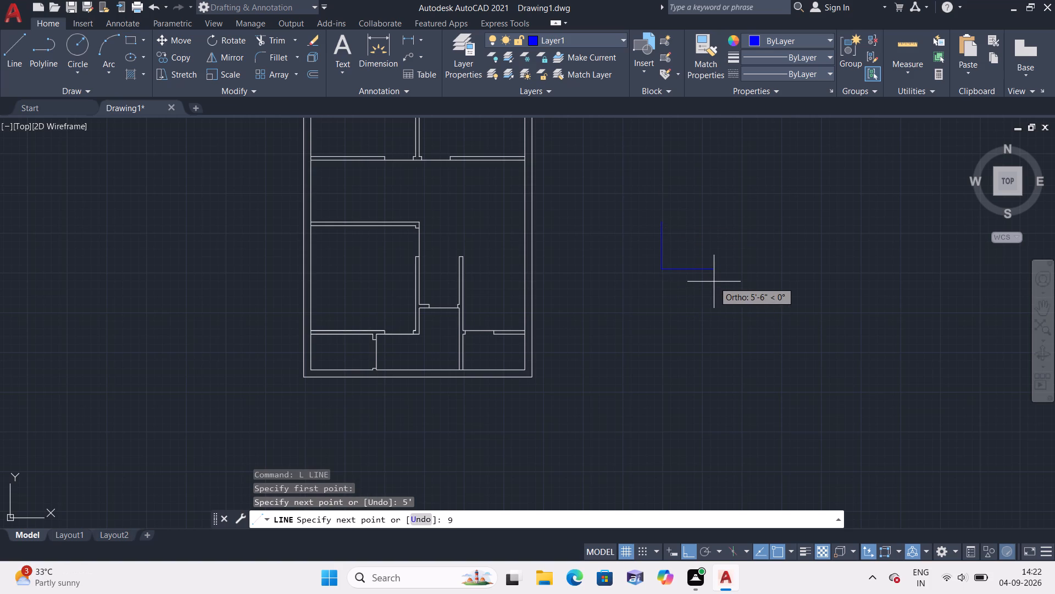
{"action": "key", "text": "space"}
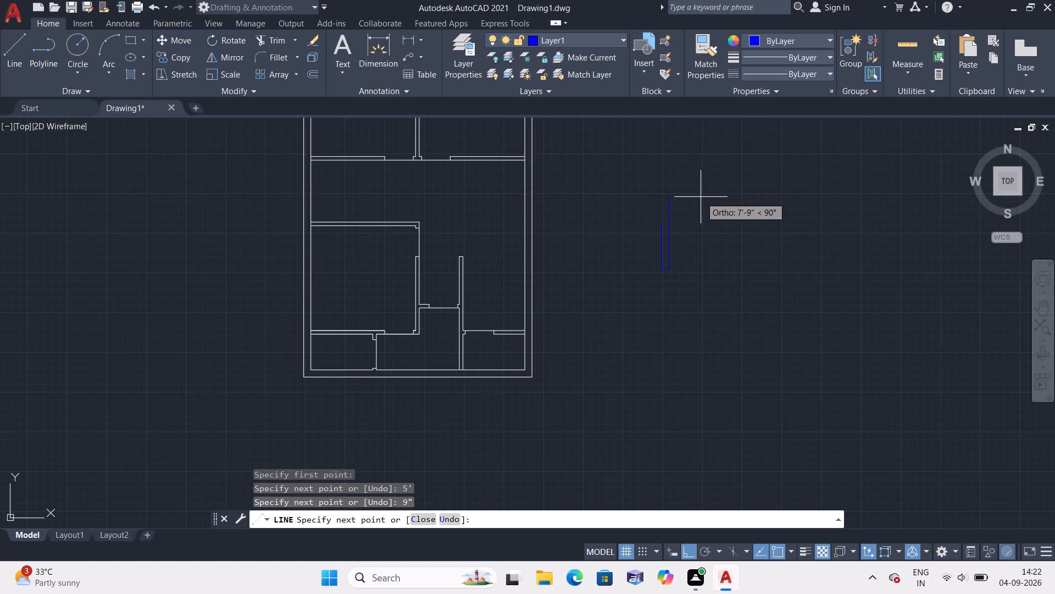
{"action": "type", "text": "5'"}
{"action": "key", "text": "space"}
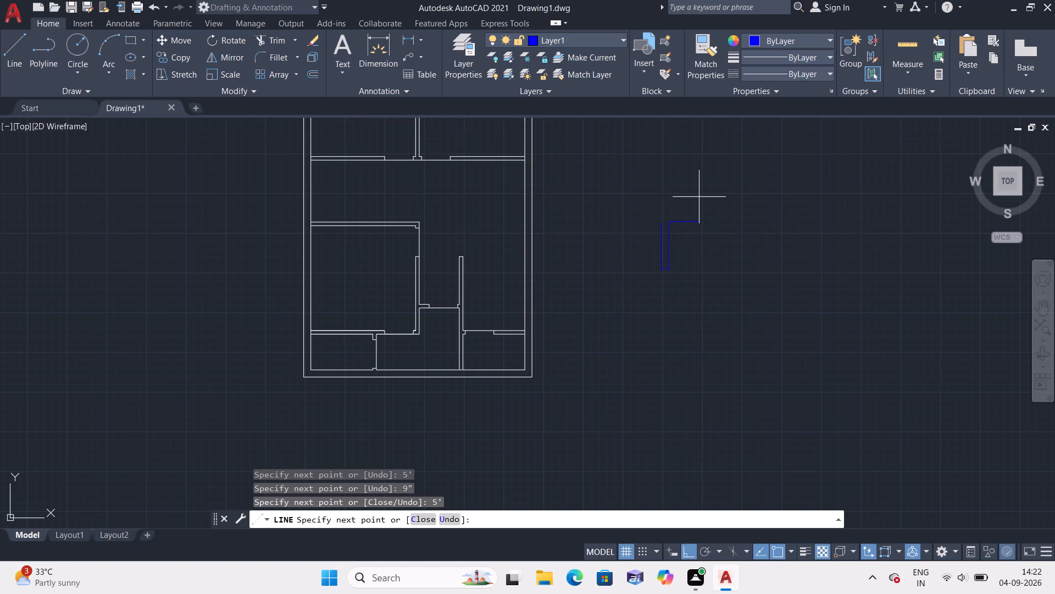
{"action": "scroll", "coordinate": [664, 216], "scroll_direction": "up", "scroll_amount": 4}
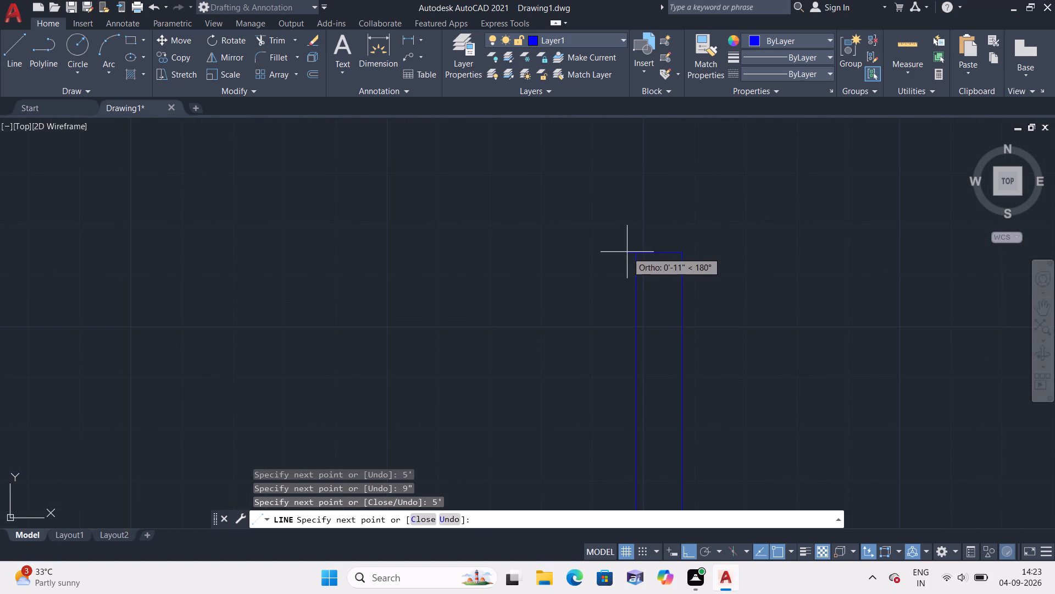
{"action": "left_click", "coordinate": [637, 252]}
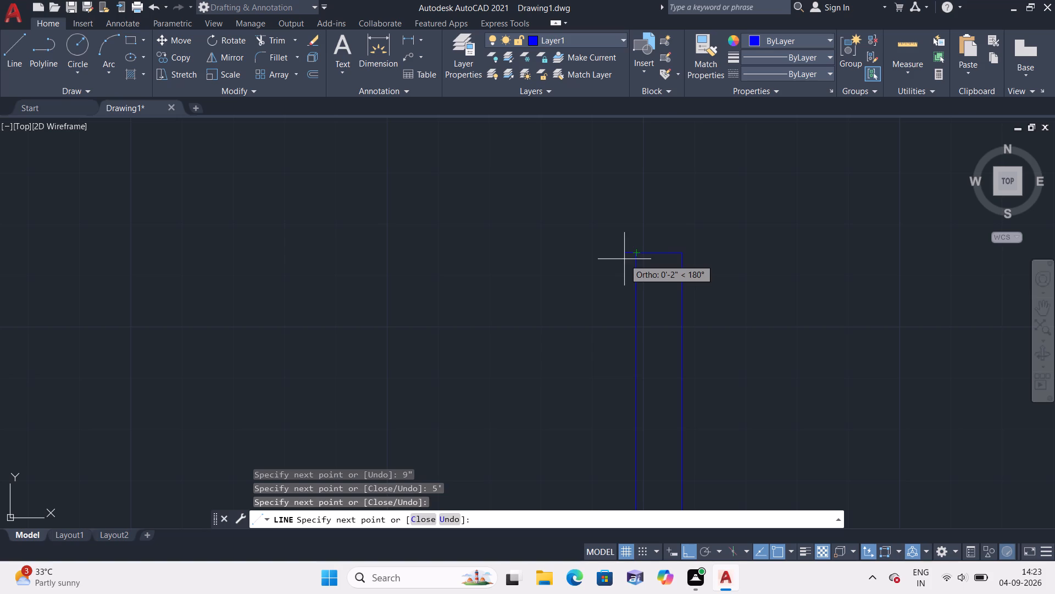
{"action": "key", "text": "Escape"}
Draw a vertical centre line inside the 5' by 9" rectangle, from its top edge midpoint to its bottom edge midpoint.
{"action": "type", "text": "l"}
{"action": "key", "text": "space"}
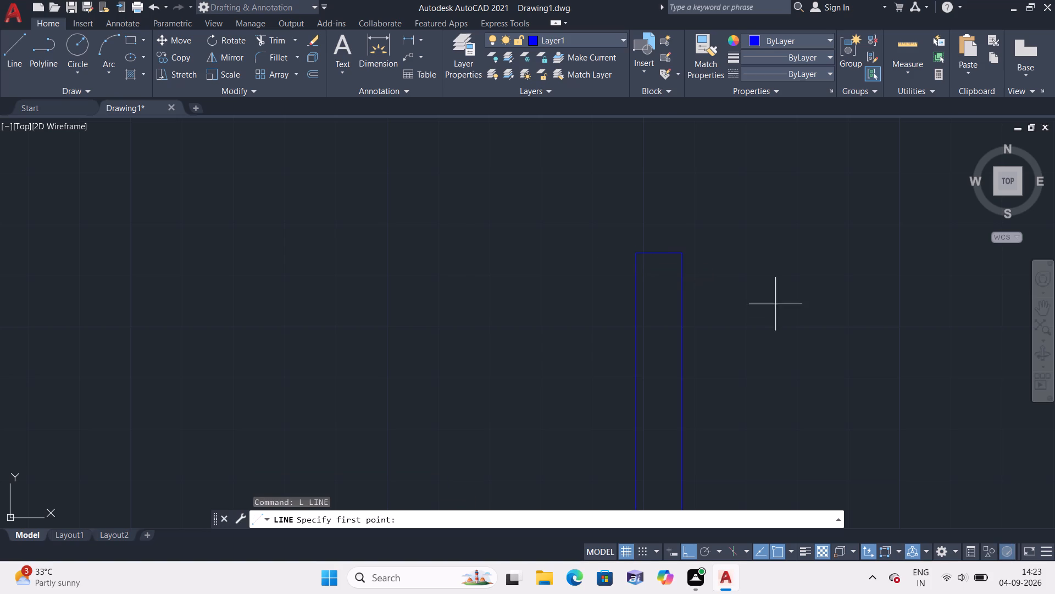
{"action": "left_click", "coordinate": [658, 253]}
{"action": "scroll", "coordinate": [658, 263], "scroll_direction": "down", "scroll_amount": 2}
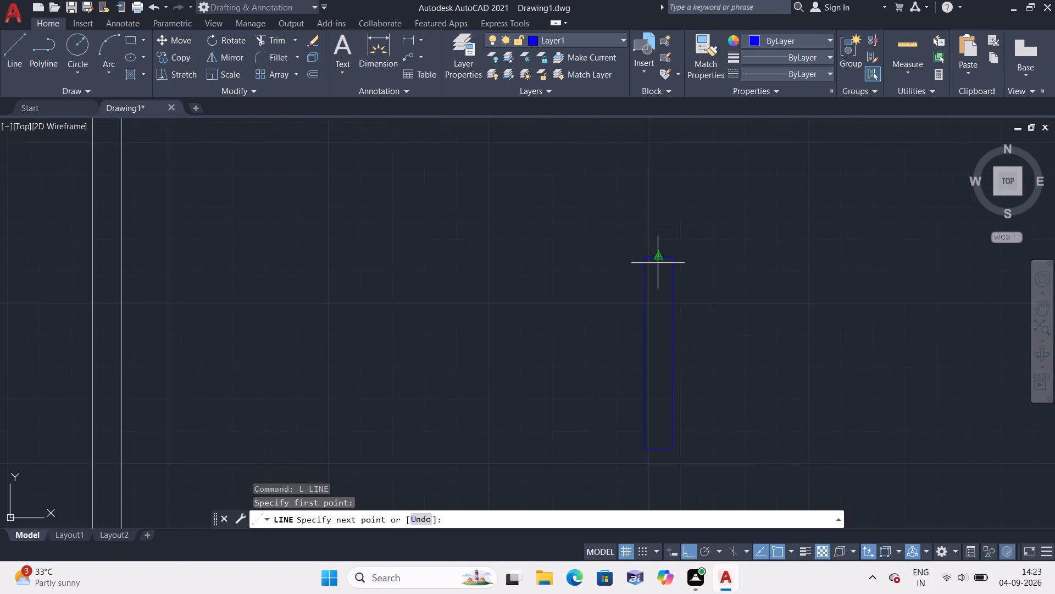
{"action": "middle_click_drag", "start_coordinate": [654, 262], "coordinate": [650, 203]}
{"action": "scroll", "coordinate": [654, 300], "scroll_direction": "up", "scroll_amount": 2}
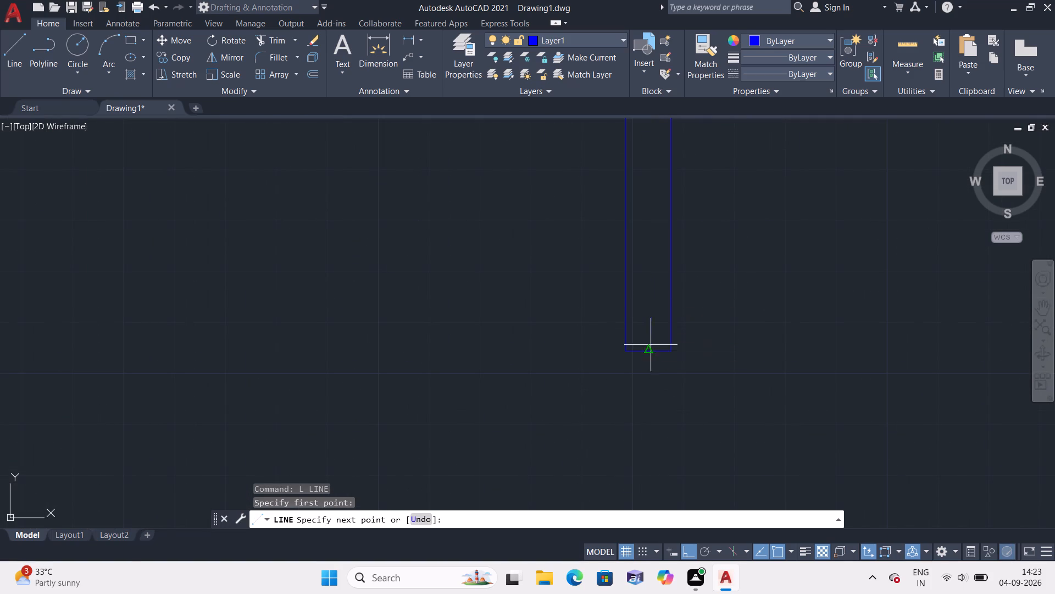
{"action": "left_click", "coordinate": [648, 349]}
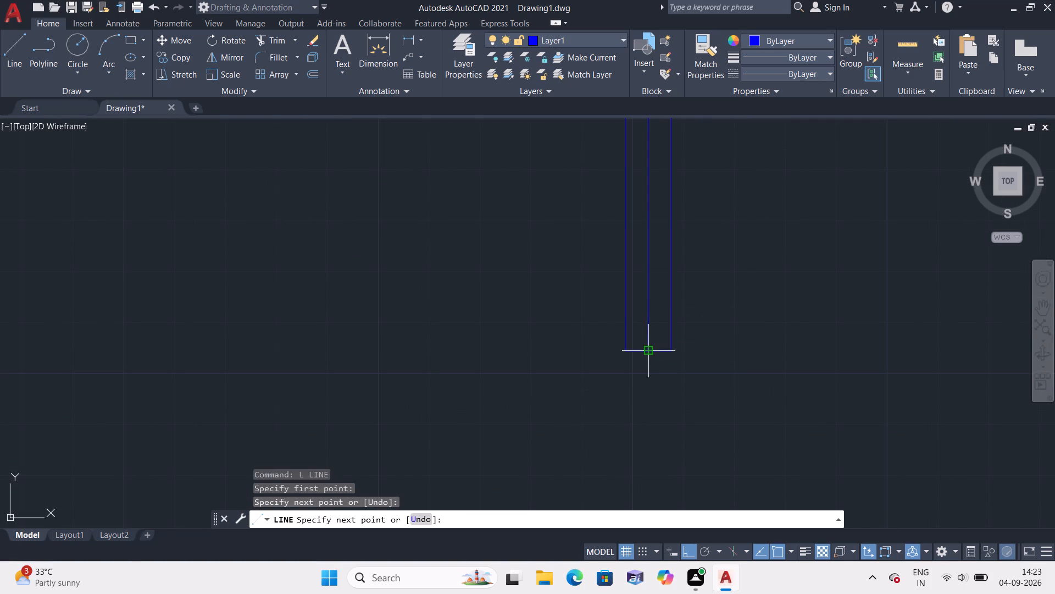
{"action": "key", "text": "Escape"}
Draw a closed upright rectangle of lines, 3' long and 9" wide, southwest of the 5' rectangle.
{"action": "key", "text": "l"}
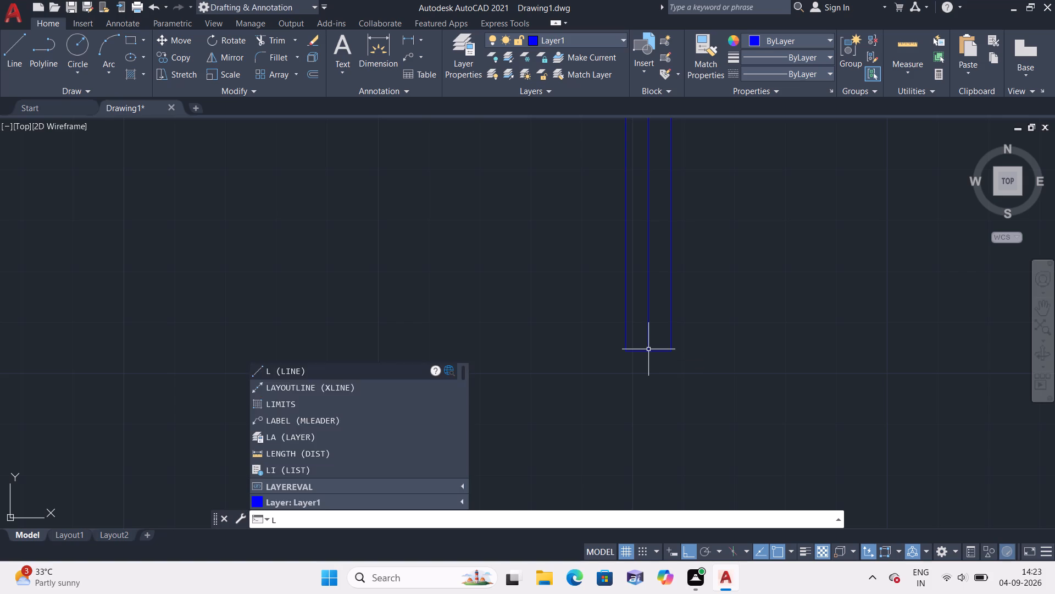
{"action": "key", "text": "space"}
{"action": "left_click", "coordinate": [492, 326]}
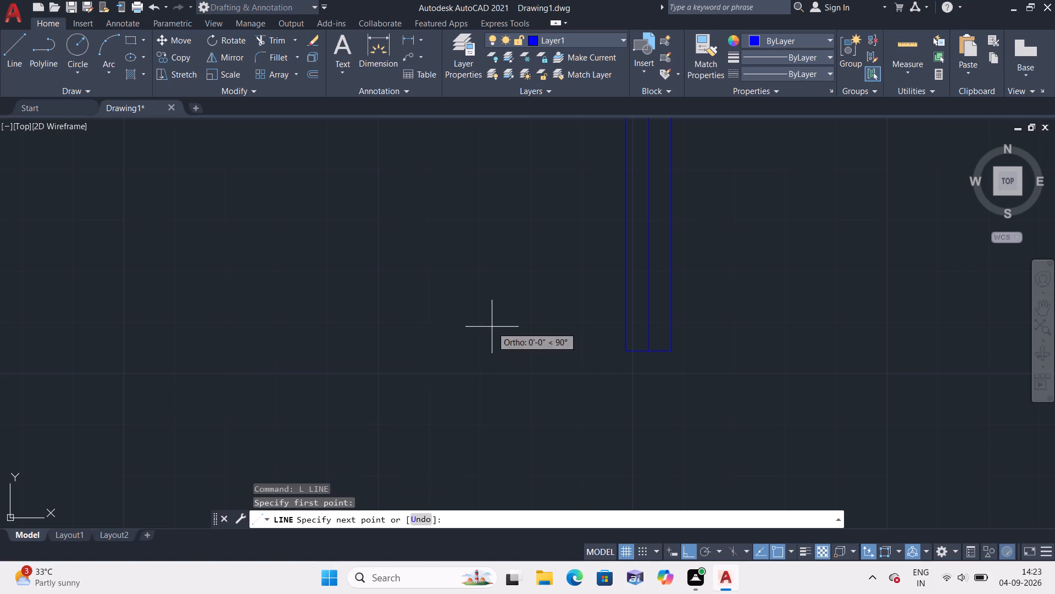
{"action": "key", "text": "3"}
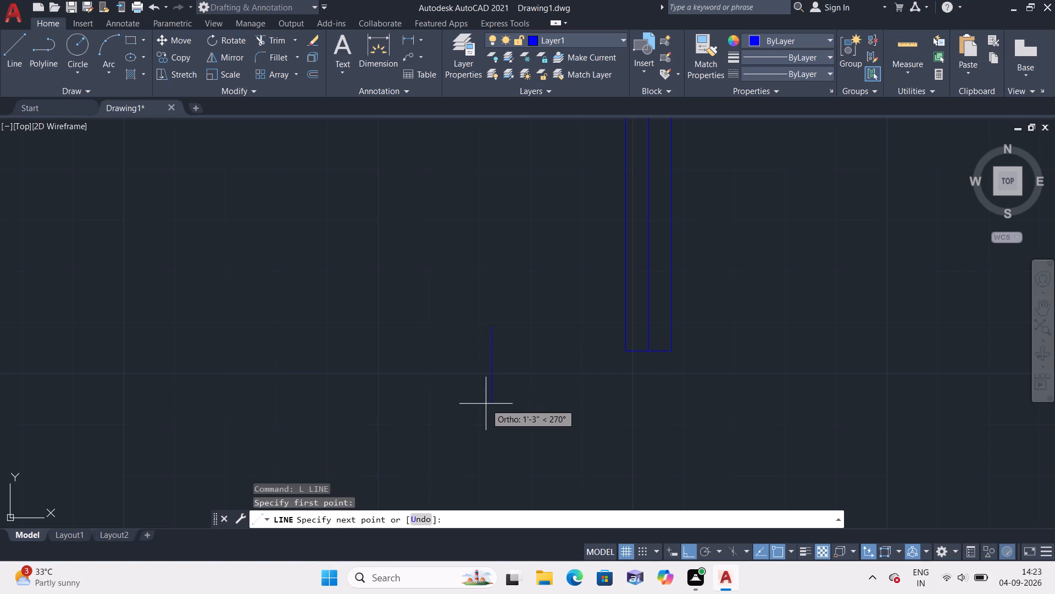
{"action": "type", "text": "'"}
{"action": "key", "text": "space"}
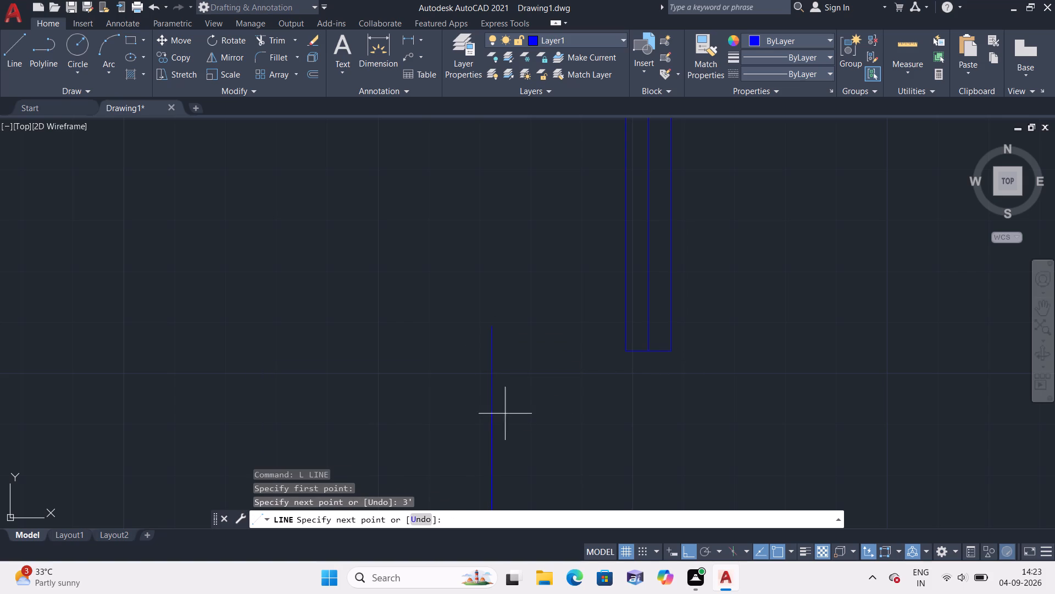
{"action": "scroll", "coordinate": [600, 417], "scroll_direction": "down", "scroll_amount": 3}
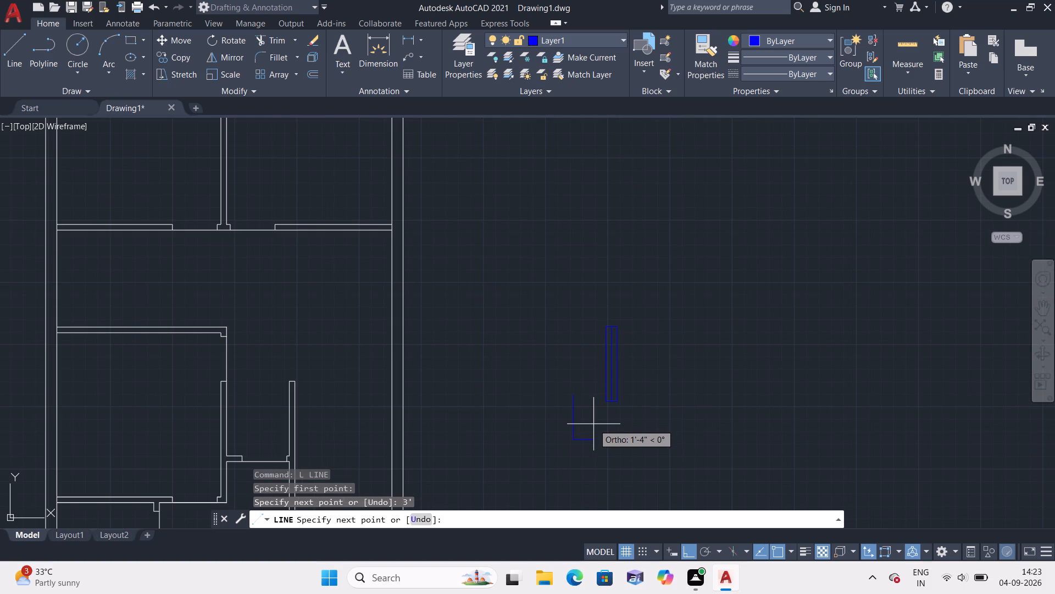
{"action": "type", "text": "9\""}
{"action": "key", "text": "space"}
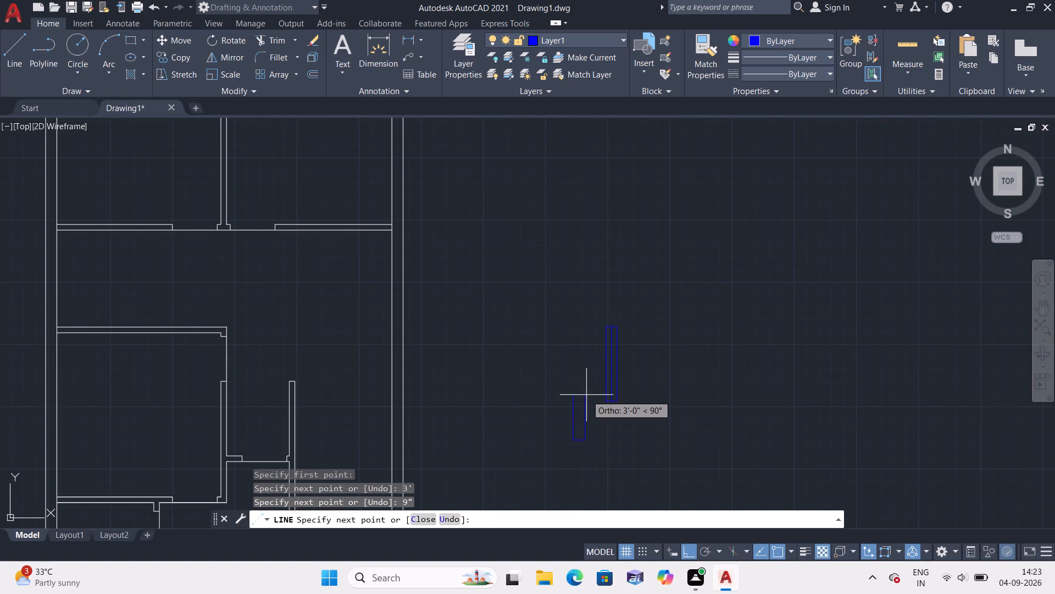
{"action": "type", "text": "3'"}
{"action": "key", "text": "space"}
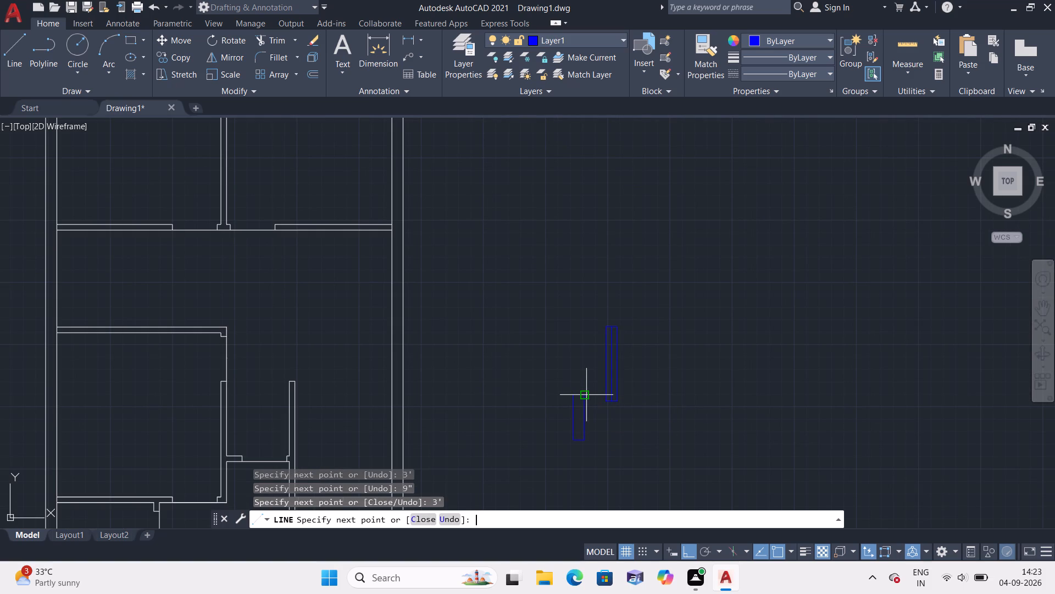
{"action": "left_click", "coordinate": [576, 393]}
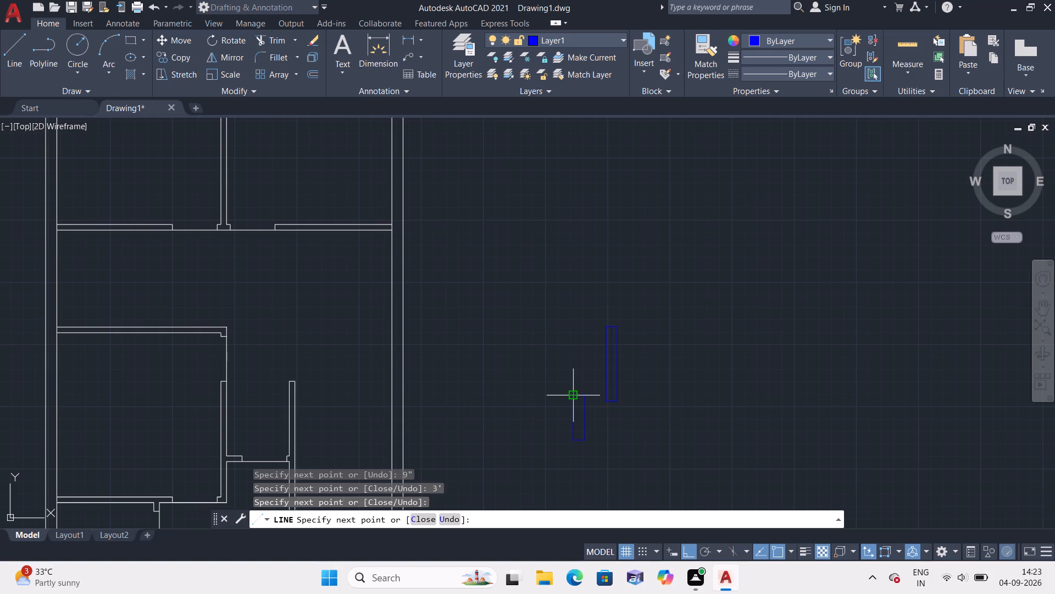
{"action": "key", "text": "Escape"}
Draw a vertical centre line between the midpoints of the 3' rectangle's short edges.
{"action": "key", "text": "space"}
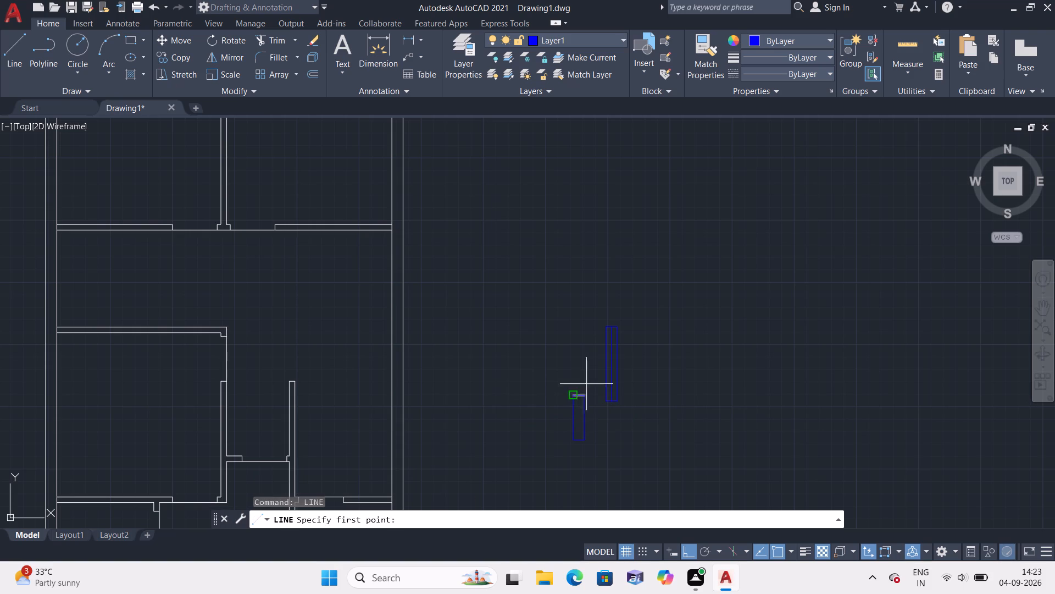
{"action": "scroll", "coordinate": [602, 372], "scroll_direction": "up", "scroll_amount": 3}
{"action": "middle_click_drag", "start_coordinate": [558, 389], "coordinate": [590, 248]}
{"action": "scroll", "coordinate": [532, 317], "scroll_direction": "up", "scroll_amount": 1}
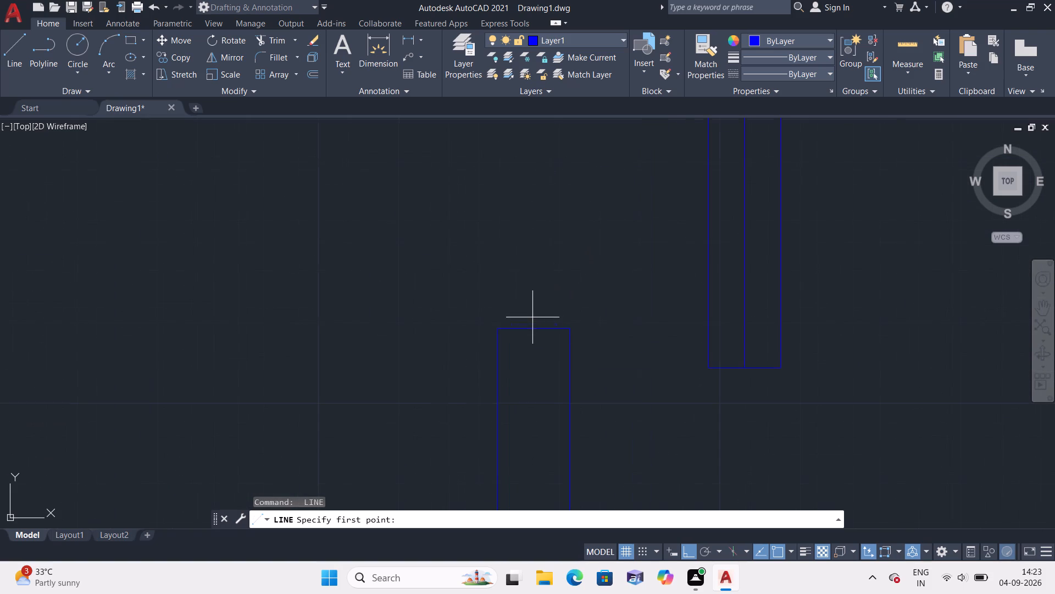
{"action": "left_click", "coordinate": [535, 326]}
{"action": "scroll", "coordinate": [534, 347], "scroll_direction": "down", "scroll_amount": 1}
{"action": "middle_click_drag", "start_coordinate": [534, 347], "coordinate": [546, 209]}
{"action": "left_click", "coordinate": [546, 379]}
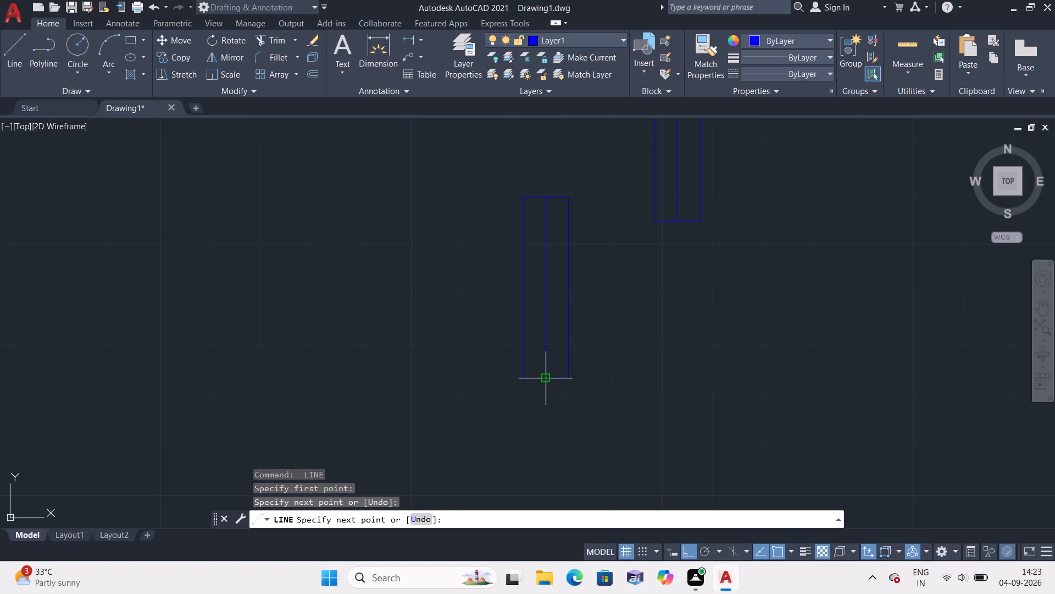
{"action": "key", "text": "Escape"}
Southeast of the 5' rectangle, draw connected lines 2' east, 2' south, 9" west and 2' north back to the first line.
{"action": "type", "text": "l"}
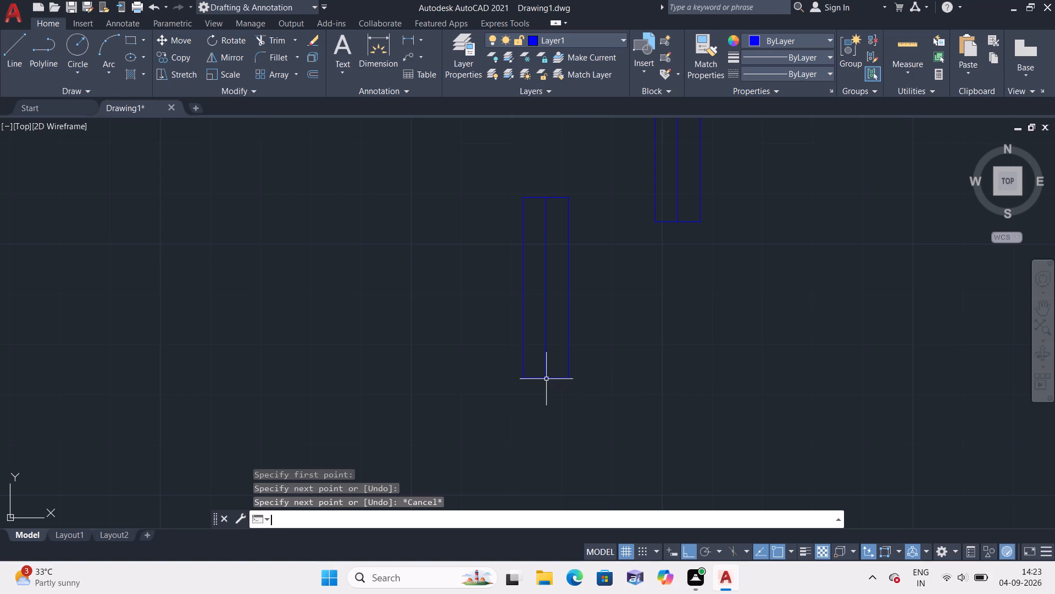
{"action": "key", "text": "space"}
{"action": "scroll", "coordinate": [688, 411], "scroll_direction": "down", "scroll_amount": 1}
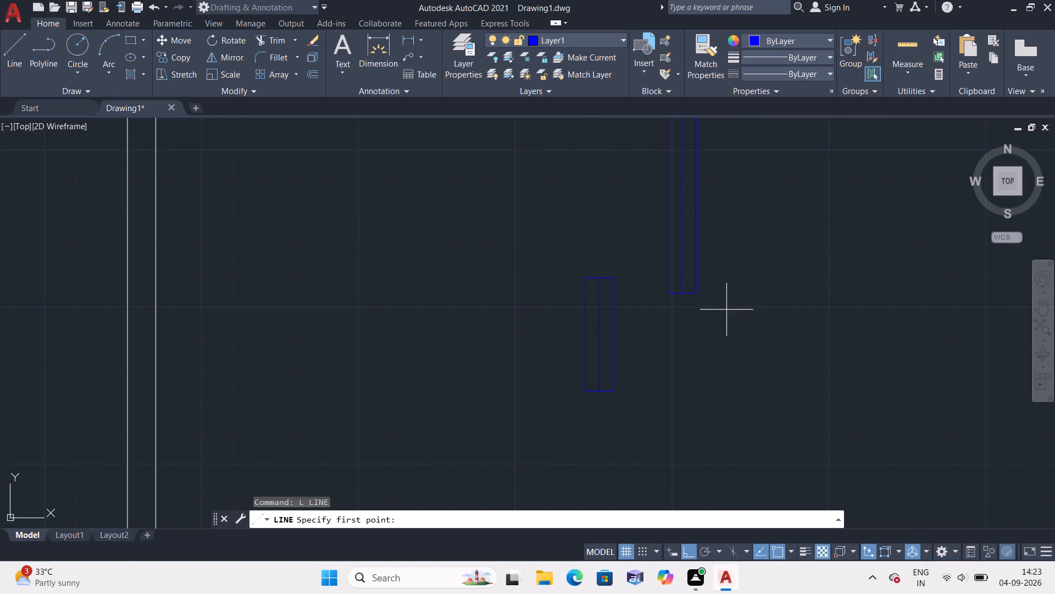
{"action": "left_click", "coordinate": [702, 334]}
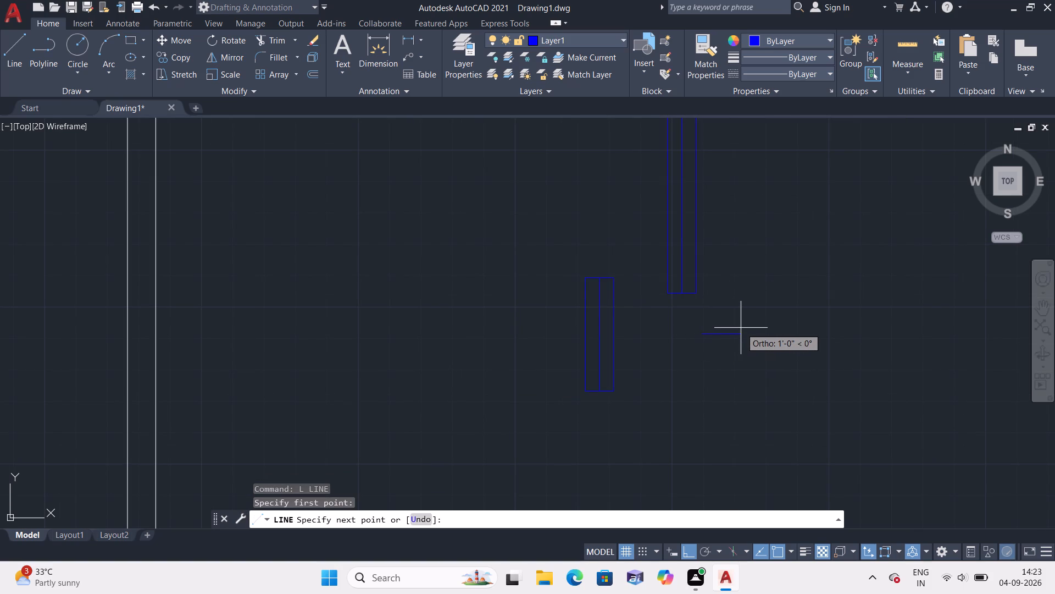
{"action": "type", "text": "2'"}
{"action": "key", "text": "space"}
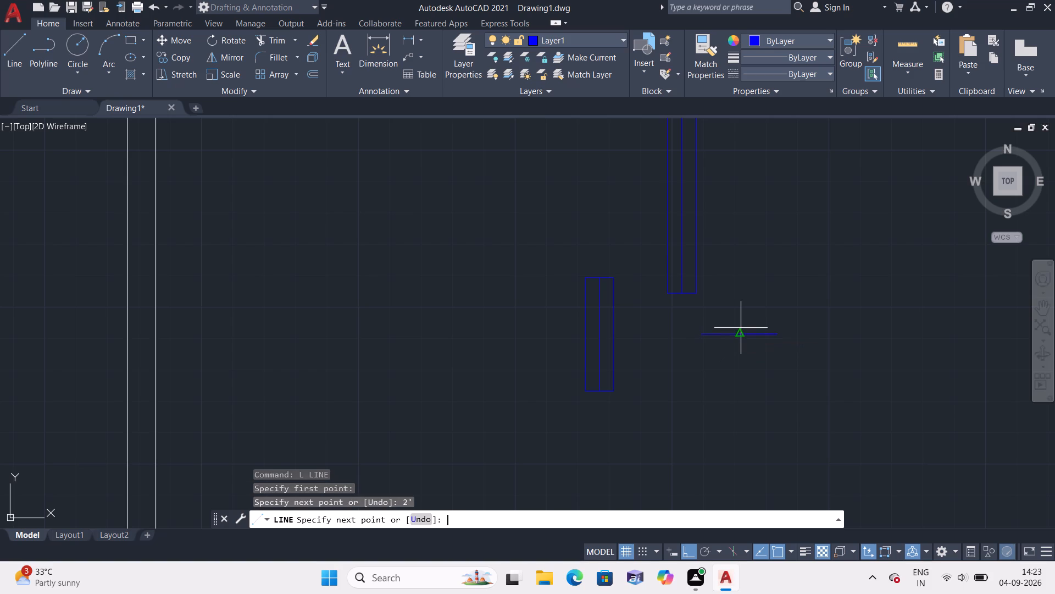
{"action": "scroll", "coordinate": [760, 392], "scroll_direction": "down", "scroll_amount": 1}
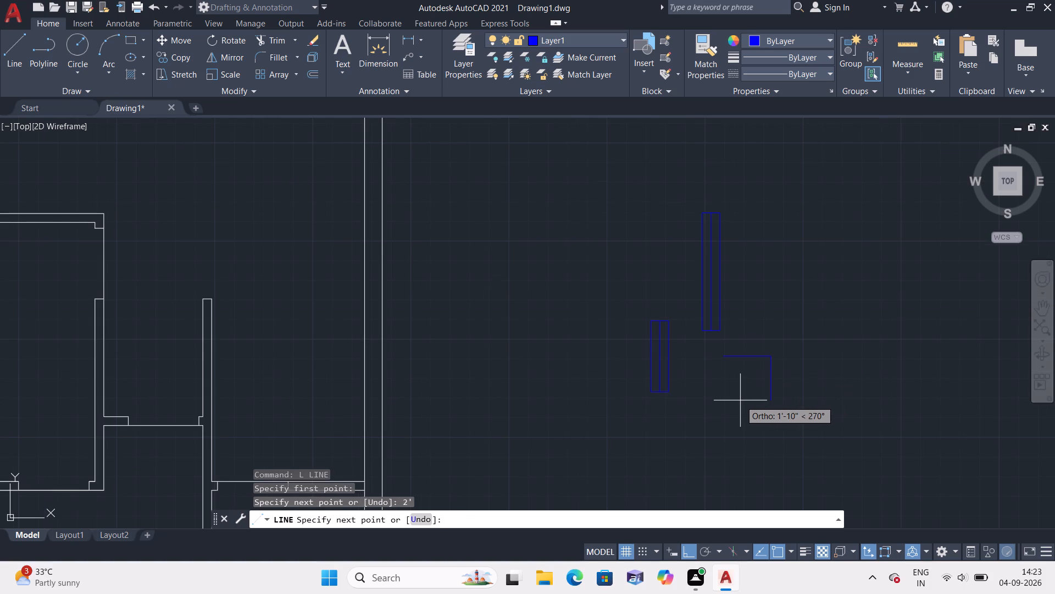
{"action": "type", "text": "2'"}
{"action": "key", "text": "space"}
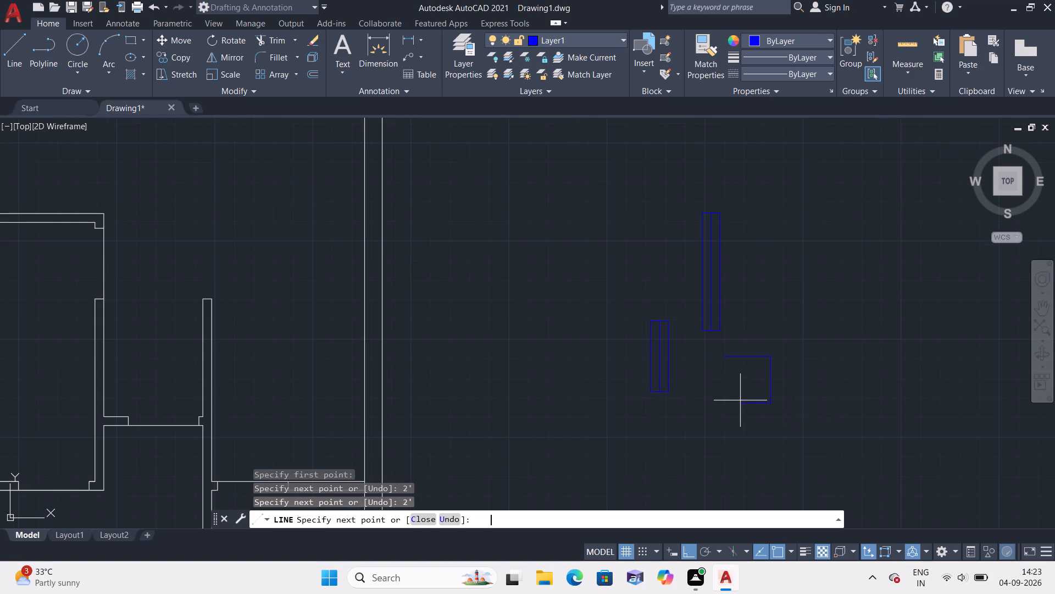
{"action": "type", "text": "9\""}
{"action": "key", "text": "space"}
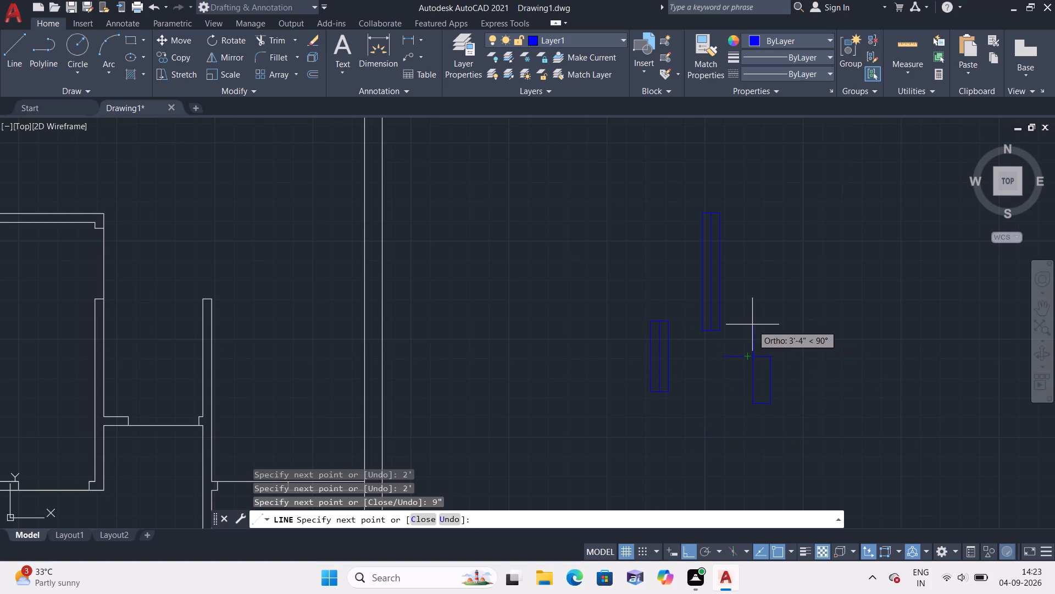
{"action": "type", "text": "2'"}
{"action": "key", "text": "space"}
{"action": "key", "text": "Escape"}
Trim the excess of the 2' top line extending west of the new outline, leaving a 2' by 9" rectangle.
{"action": "scroll", "coordinate": [752, 324], "scroll_direction": "up", "scroll_amount": 2}
{"action": "type", "text": "trim"}
{"action": "key", "text": "space"}
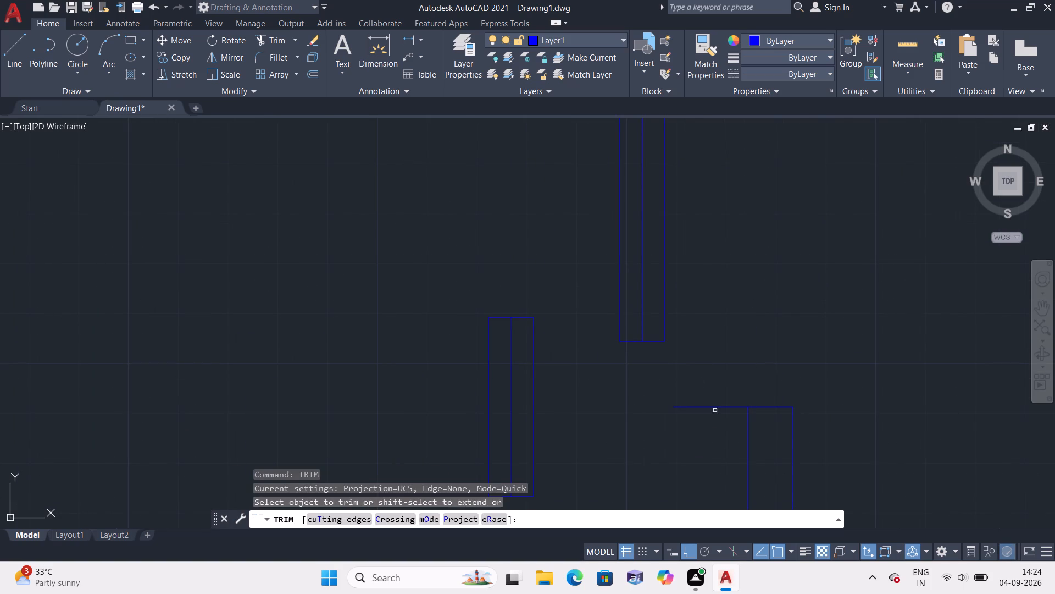
{"action": "left_click", "coordinate": [718, 409]}
{"action": "scroll", "coordinate": [718, 409], "scroll_direction": "down", "scroll_amount": 1}
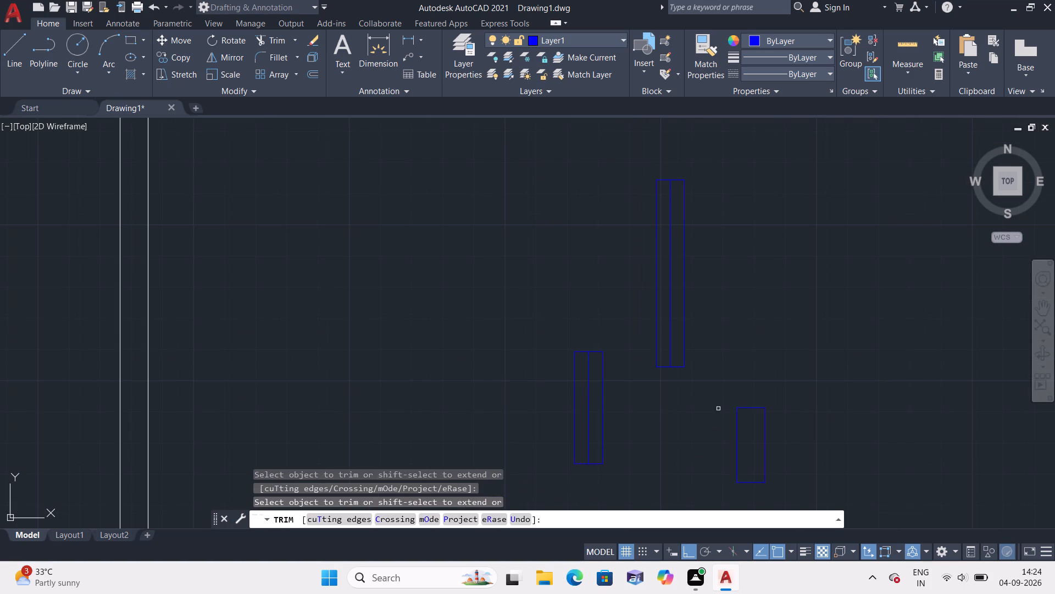
{"action": "key", "text": "Escape"}
Draw a vertical centre line between the midpoints of the 2' rectangle's short edges.
{"action": "type", "text": "l"}
{"action": "key", "text": "space"}
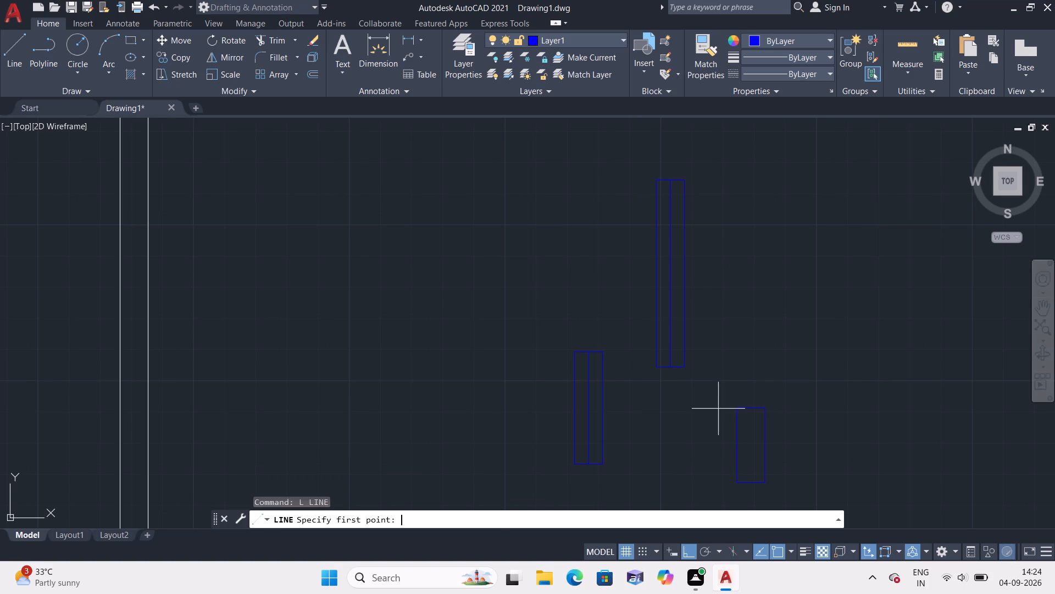
{"action": "left_click", "coordinate": [748, 409]}
{"action": "left_click", "coordinate": [753, 482]}
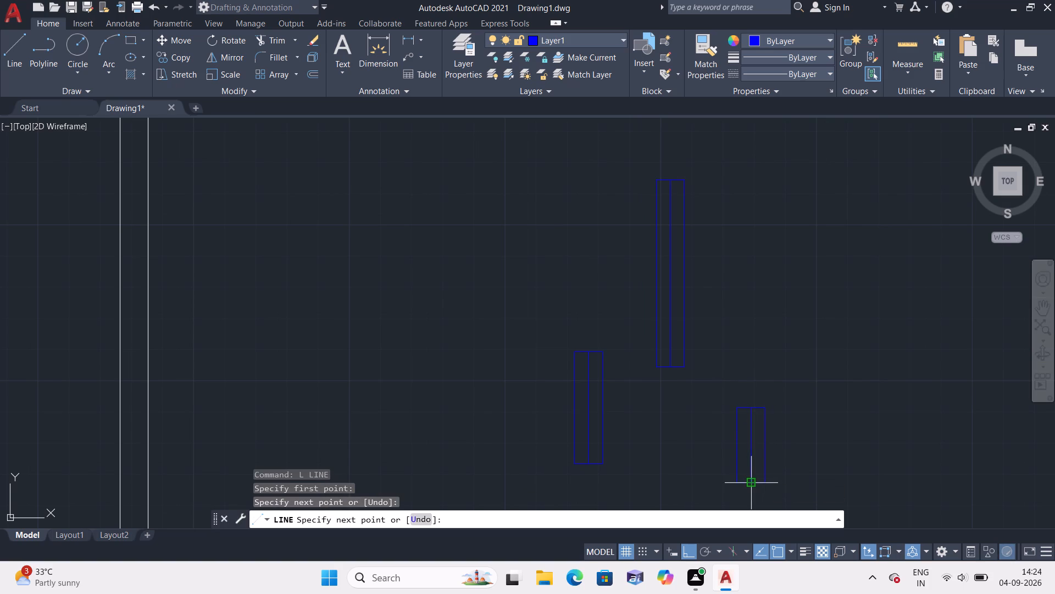
{"action": "key", "text": "Escape"}
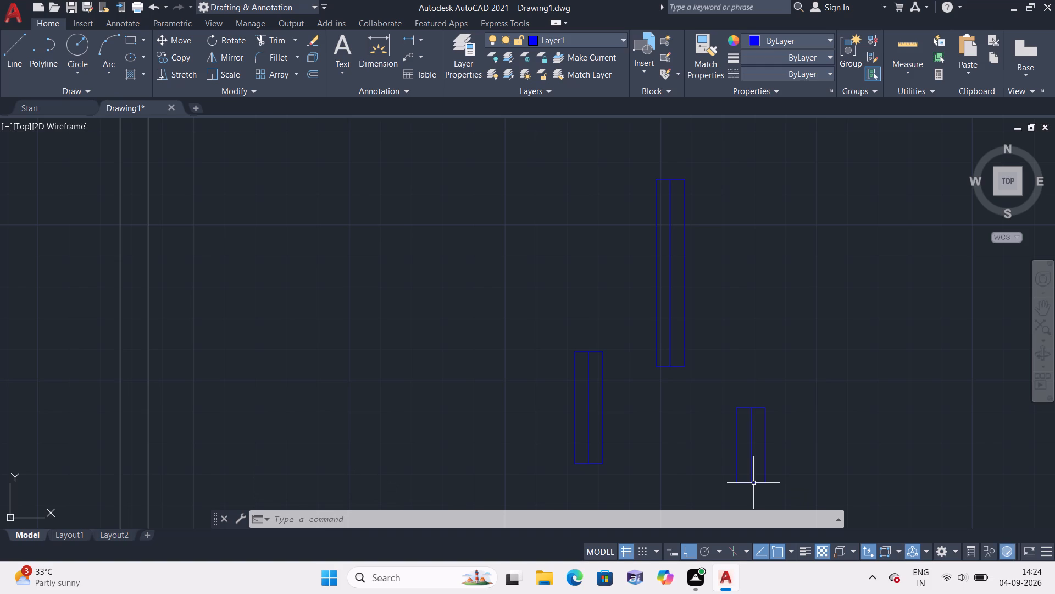
Add a new layer below Layer1 and set its colour to red.
{"action": "scroll", "coordinate": [753, 483], "scroll_direction": "down", "scroll_amount": 1}
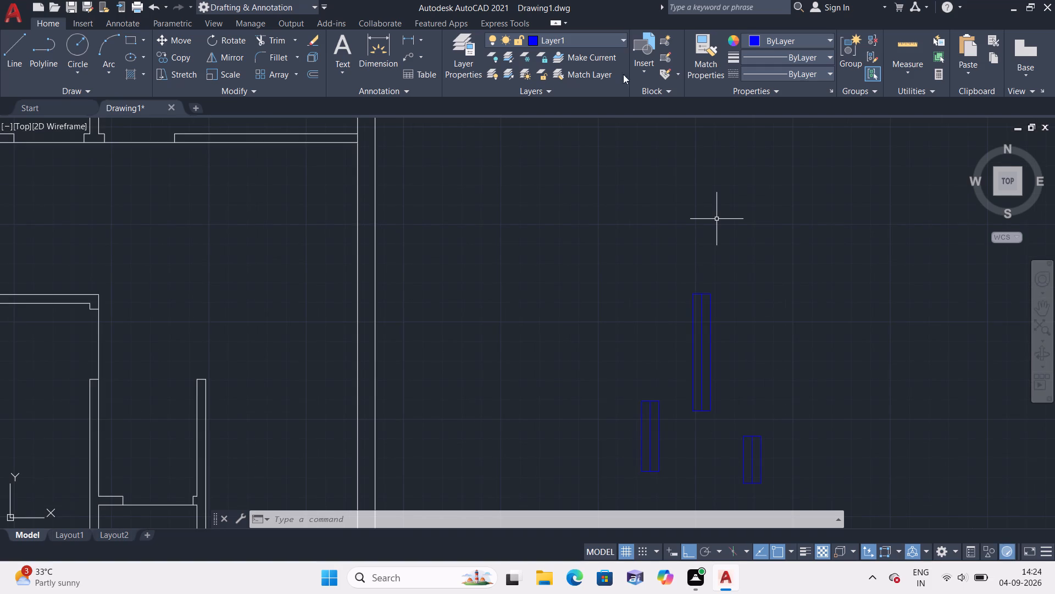
{"action": "left_click", "coordinate": [462, 42]}
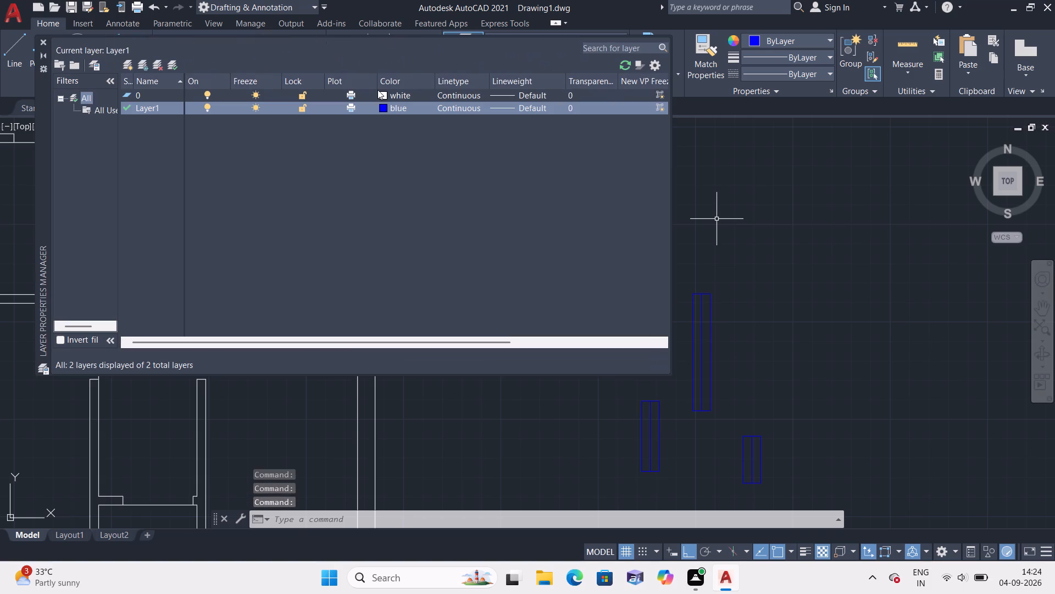
{"action": "right_click", "coordinate": [269, 139]}
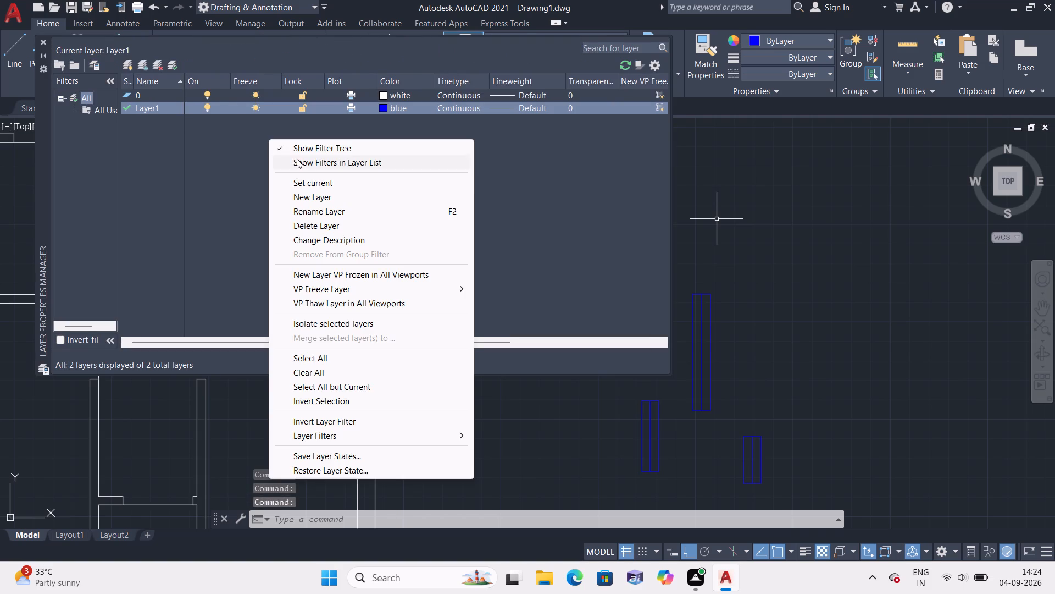
{"action": "left_click", "coordinate": [315, 199]}
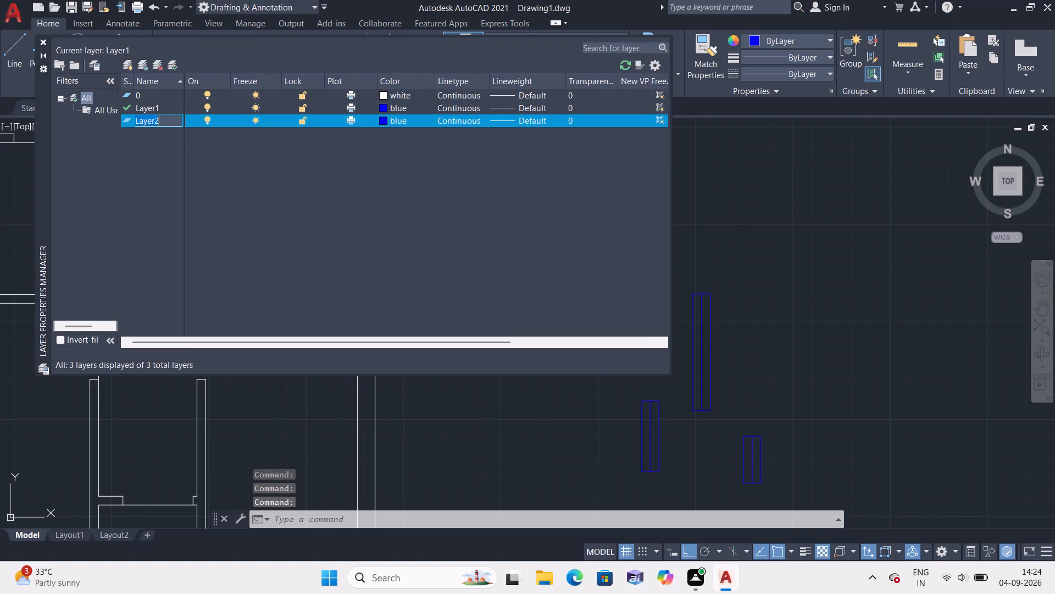
{"action": "left_click", "coordinate": [388, 118]}
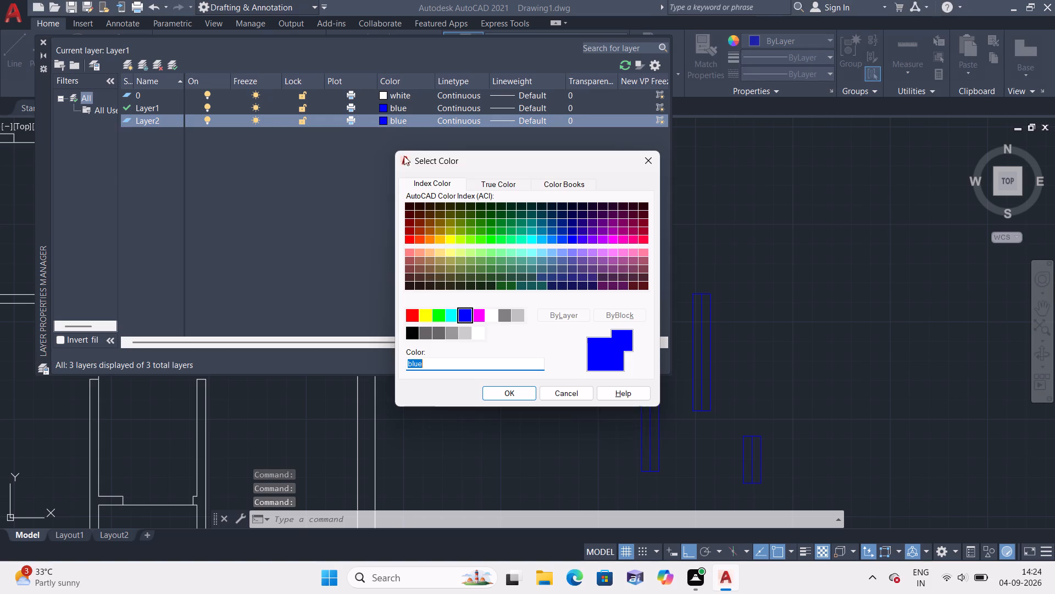
{"action": "left_click", "coordinate": [415, 316]}
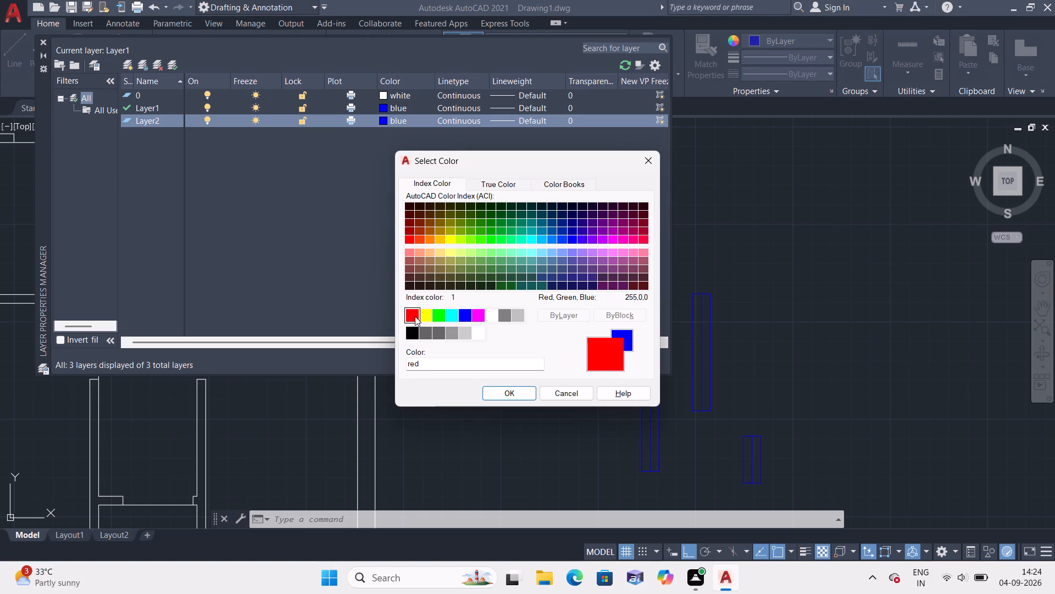
{"action": "left_click", "coordinate": [521, 389]}
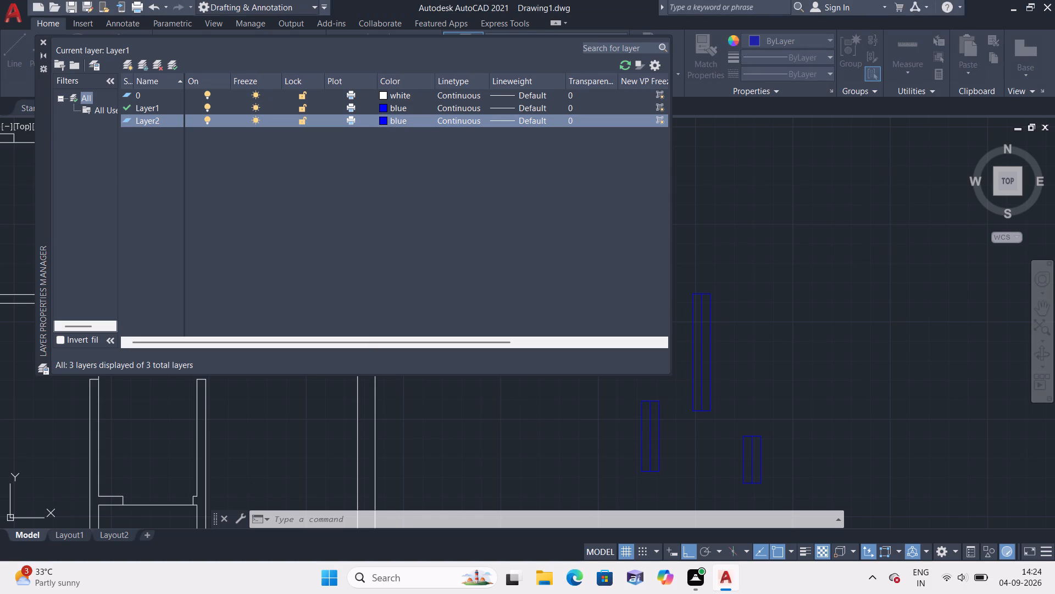
Set the current object colour to Red and close the layer manager.
{"action": "left_click", "coordinate": [812, 41]}
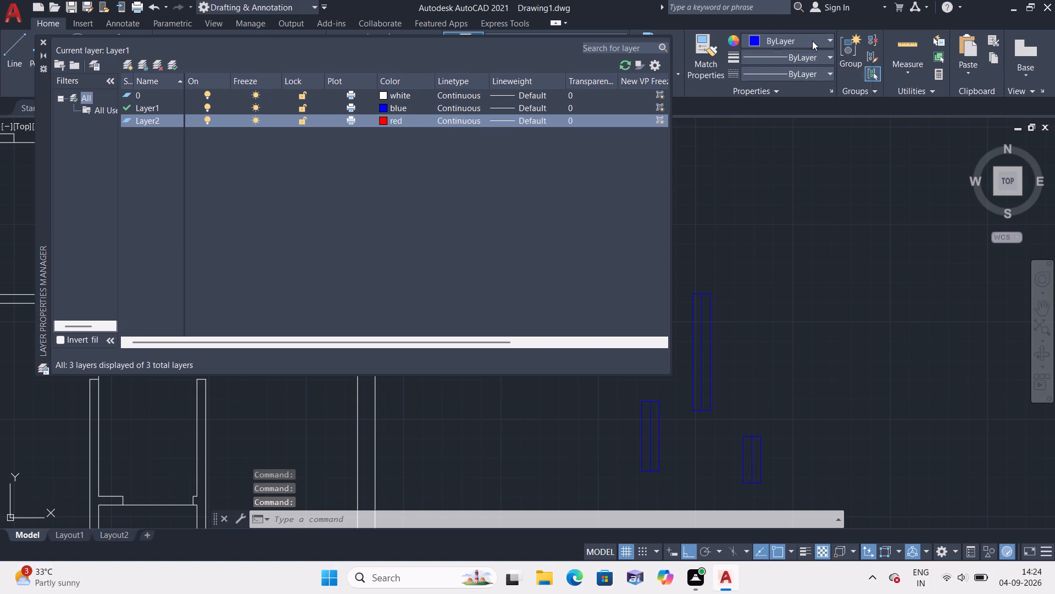
{"action": "left_click", "coordinate": [746, 180]}
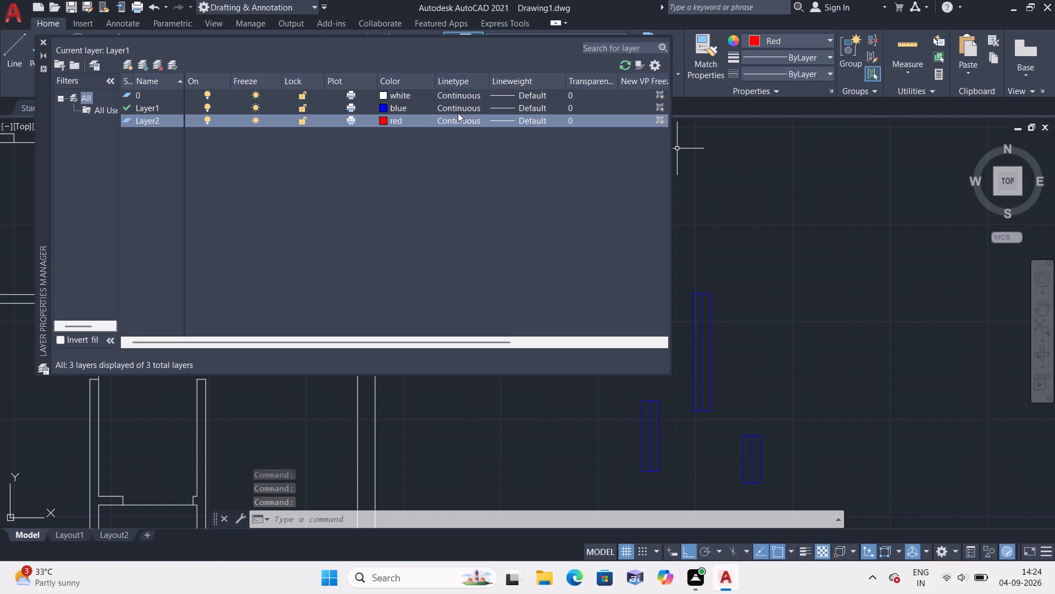
{"action": "left_click", "coordinate": [38, 43]}
Draw connected red lines from the central space's west wall corner south to the outer wall, east to the partition, north to the inner wall line and back west.
{"action": "scroll", "coordinate": [435, 177], "scroll_direction": "down", "scroll_amount": 1}
{"action": "middle_click_drag", "start_coordinate": [520, 223], "coordinate": [507, 179]}
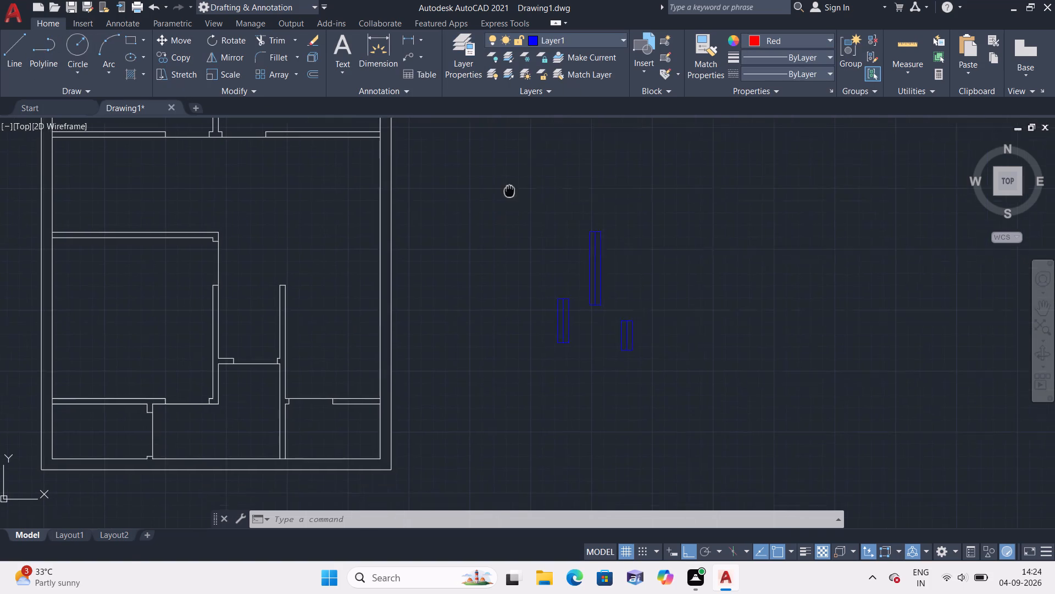
{"action": "middle_click_drag", "start_coordinate": [507, 179], "coordinate": [514, 120]}
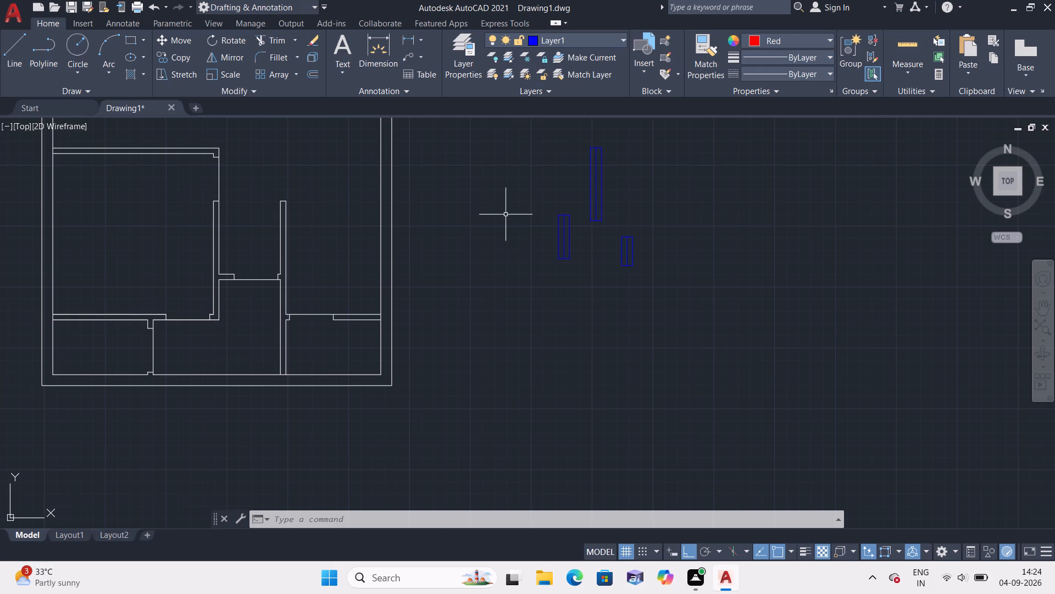
{"action": "type", "text": "l"}
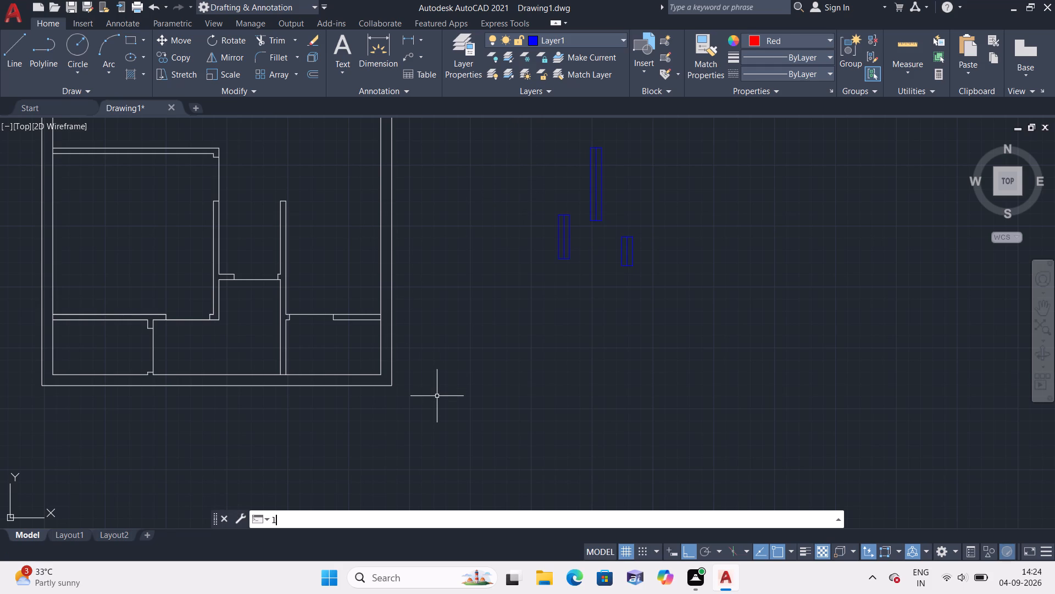
{"action": "key", "text": "space"}
{"action": "scroll", "coordinate": [206, 320], "scroll_direction": "up", "scroll_amount": 2}
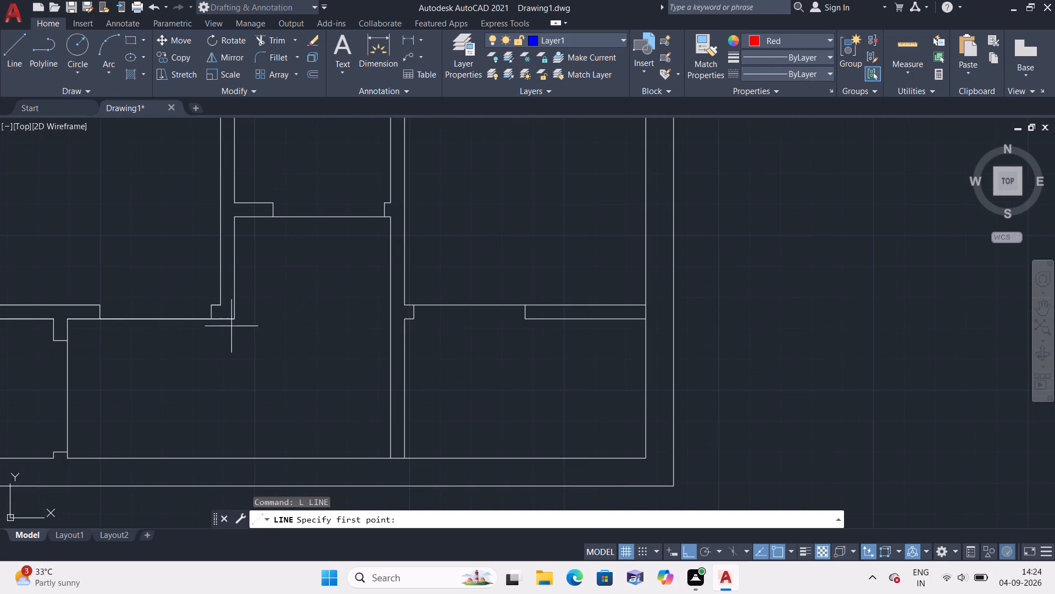
{"action": "left_click", "coordinate": [232, 320]}
{"action": "middle_click_drag", "start_coordinate": [217, 420], "coordinate": [251, 311]}
{"action": "scroll", "coordinate": [251, 311], "scroll_direction": "up", "scroll_amount": 1}
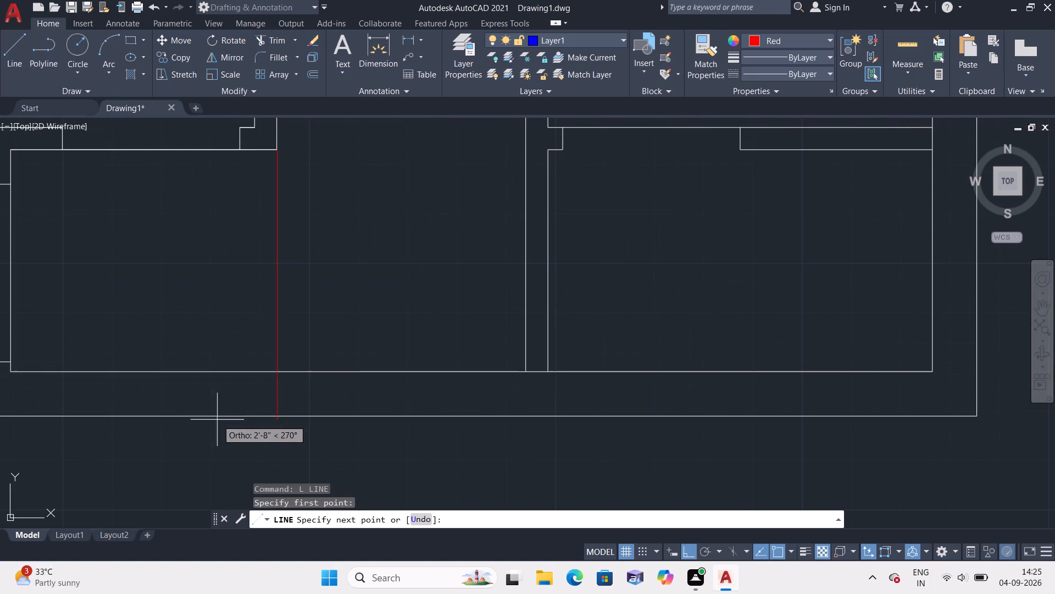
{"action": "left_click", "coordinate": [277, 419]}
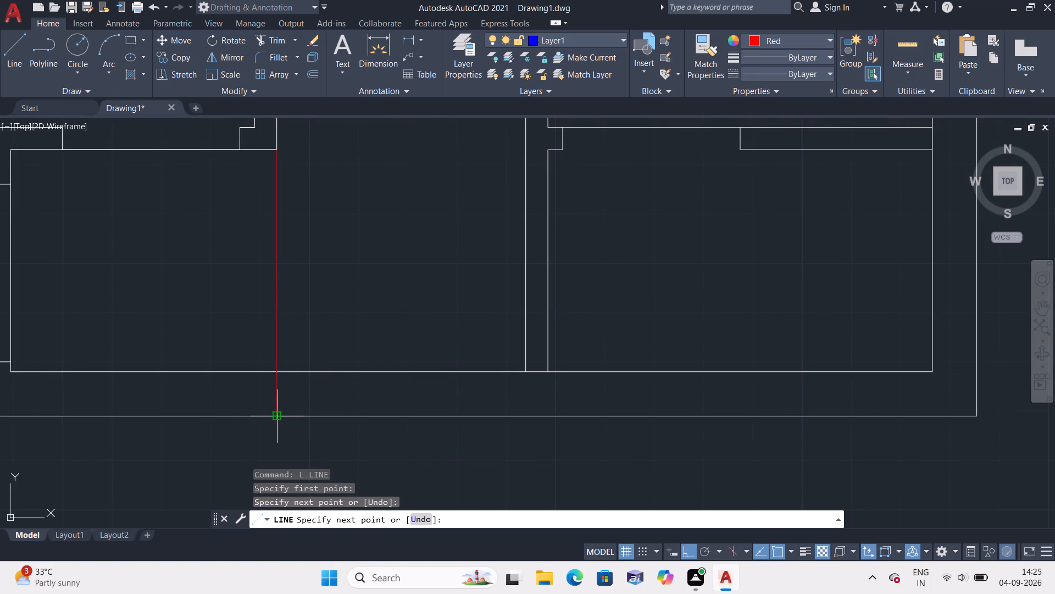
{"action": "left_click", "coordinate": [527, 418]}
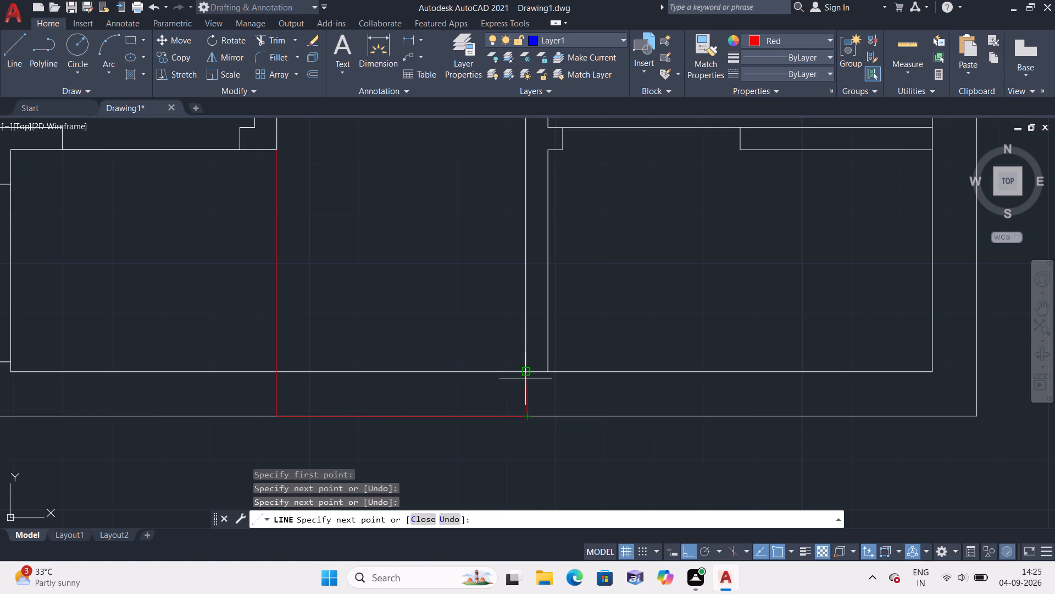
{"action": "left_click", "coordinate": [526, 370]}
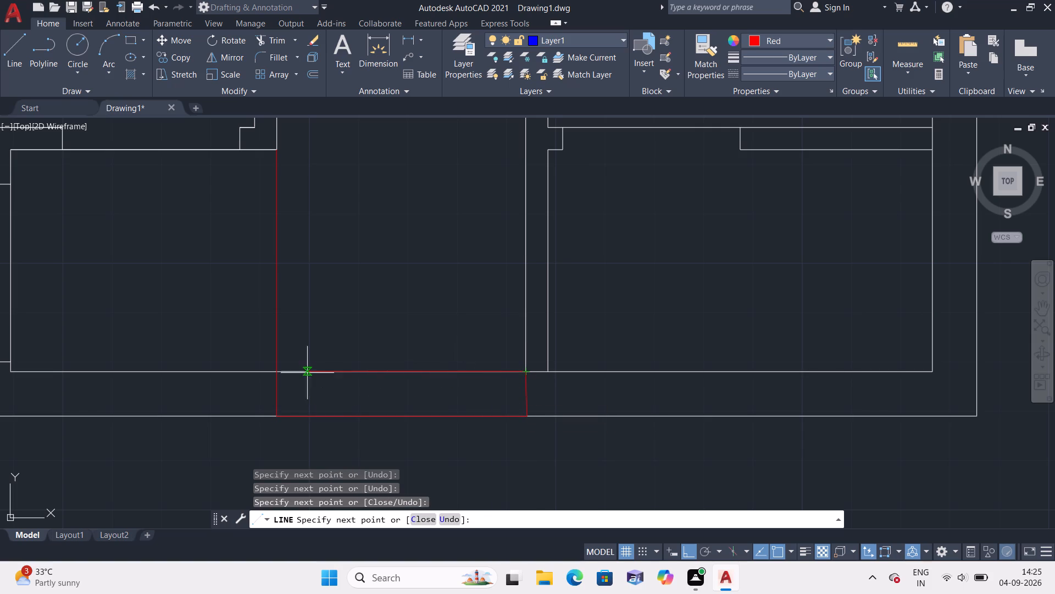
{"action": "left_click", "coordinate": [279, 372]}
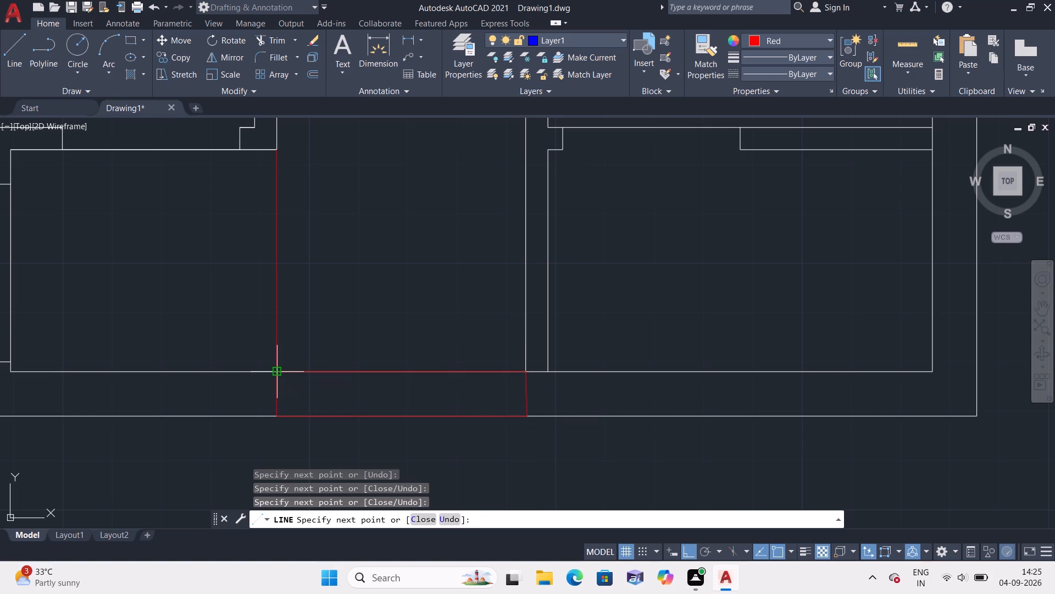
{"action": "key", "text": "Escape"}
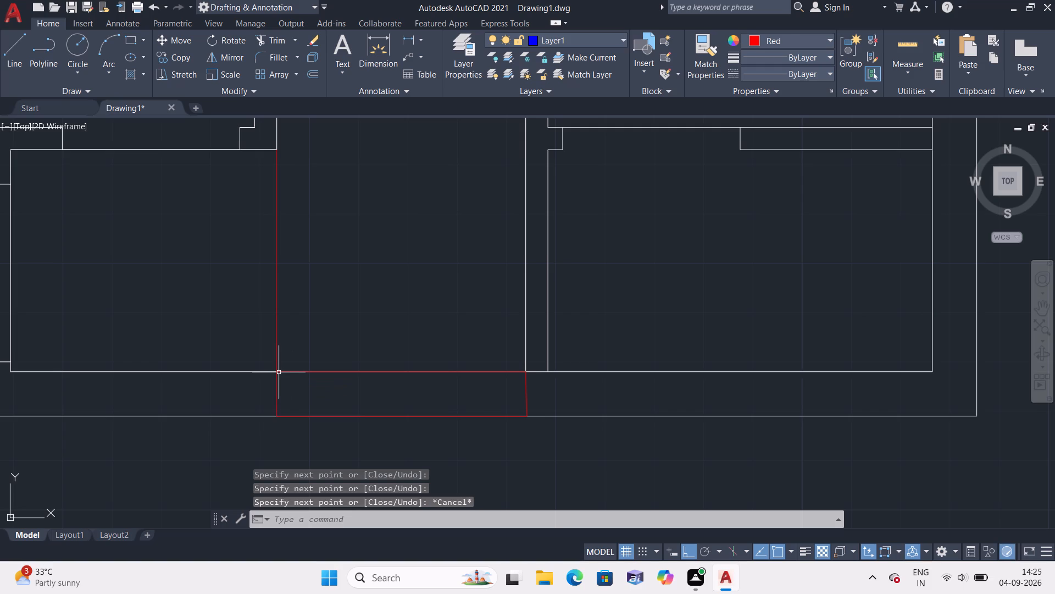
With ortho off, draw two crossing diagonals between opposite corners of the red outline in the south wall.
{"action": "key", "text": "space"}
{"action": "left_click", "coordinate": [276, 373]}
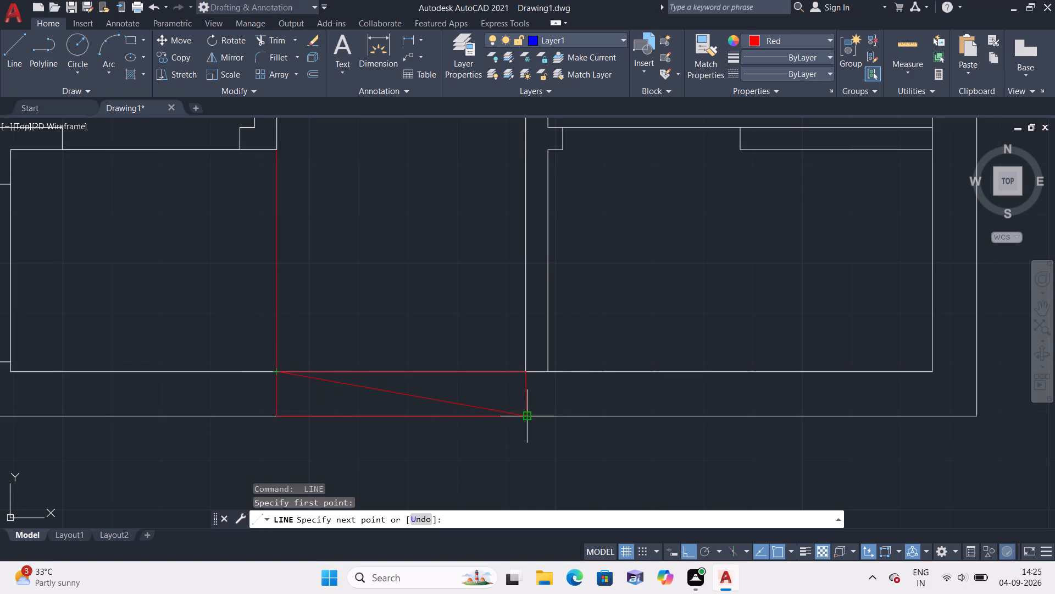
{"action": "key", "text": "F8"}
{"action": "scroll", "coordinate": [528, 415], "scroll_direction": "up", "scroll_amount": 3}
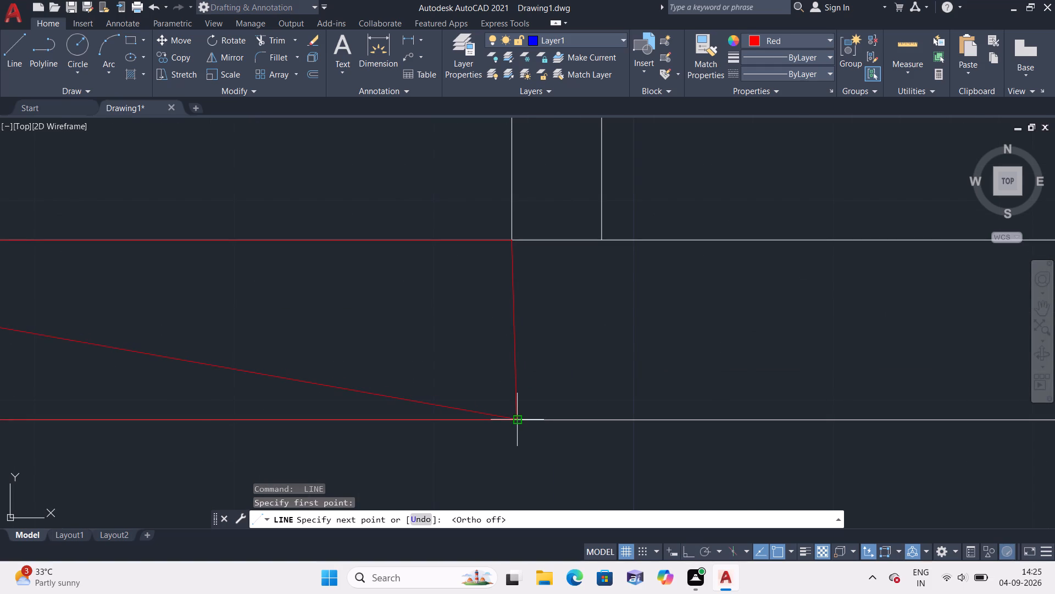
{"action": "left_click", "coordinate": [514, 419]}
{"action": "key", "text": "Escape"}
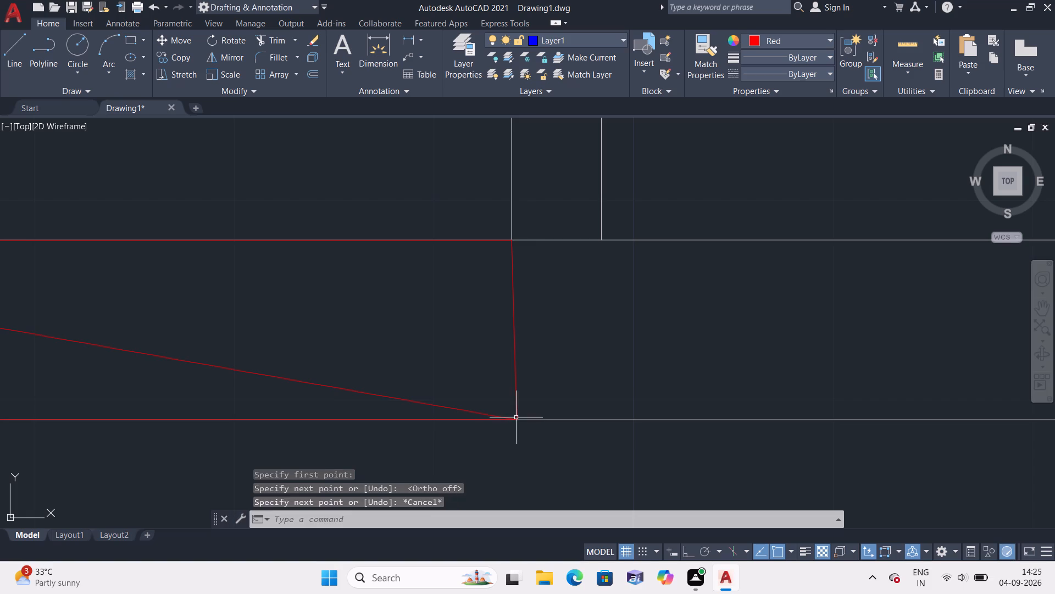
{"action": "key", "text": "space"}
{"action": "left_click", "coordinate": [508, 244]}
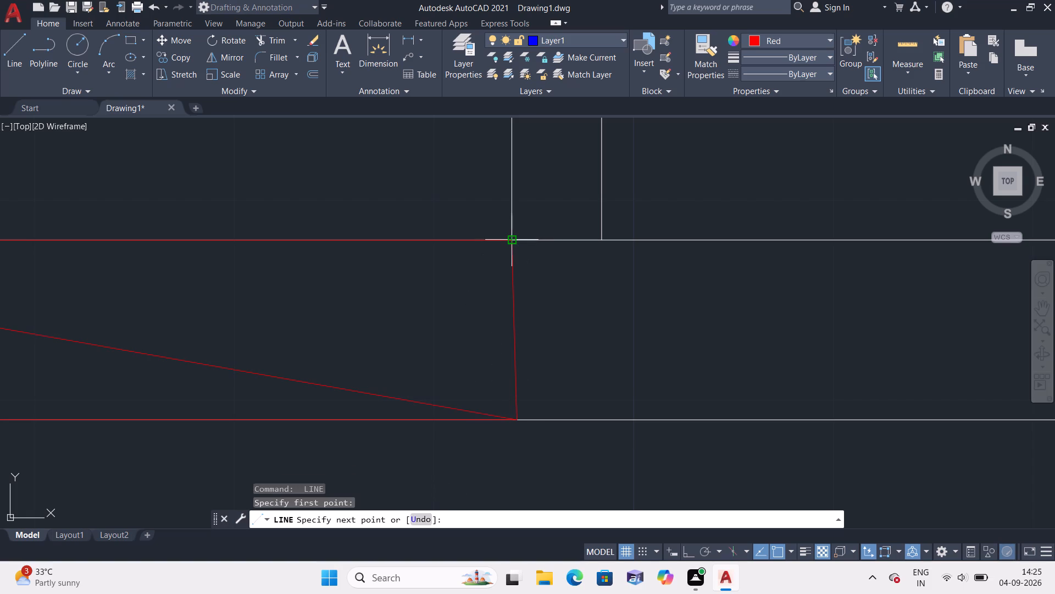
{"action": "scroll", "coordinate": [262, 327], "scroll_direction": "down", "scroll_amount": 4}
{"action": "scroll", "coordinate": [135, 350], "scroll_direction": "up", "scroll_amount": 3}
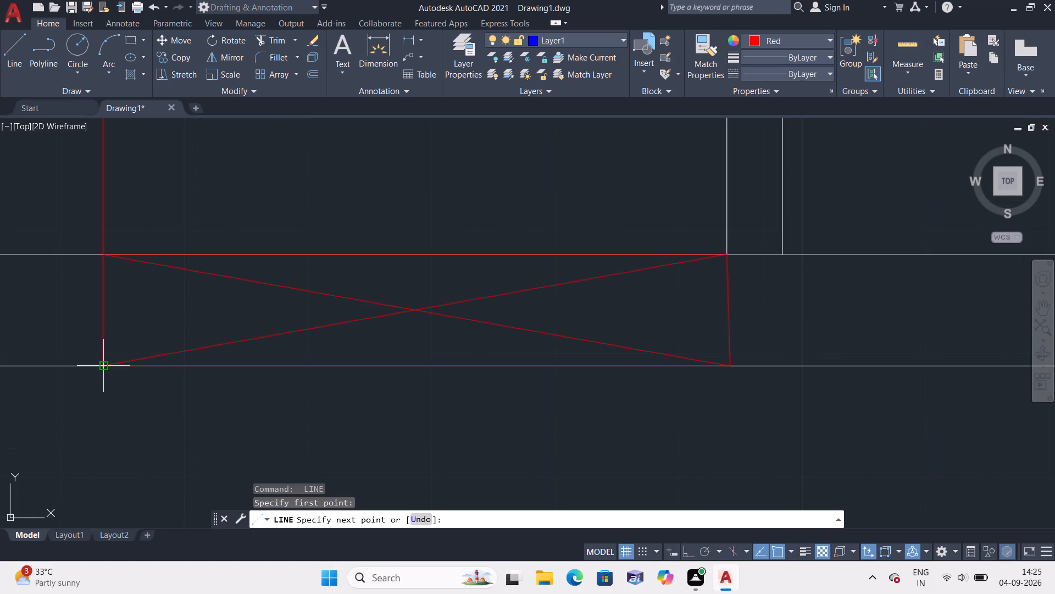
{"action": "left_click", "coordinate": [103, 364]}
{"action": "key", "text": "Escape"}
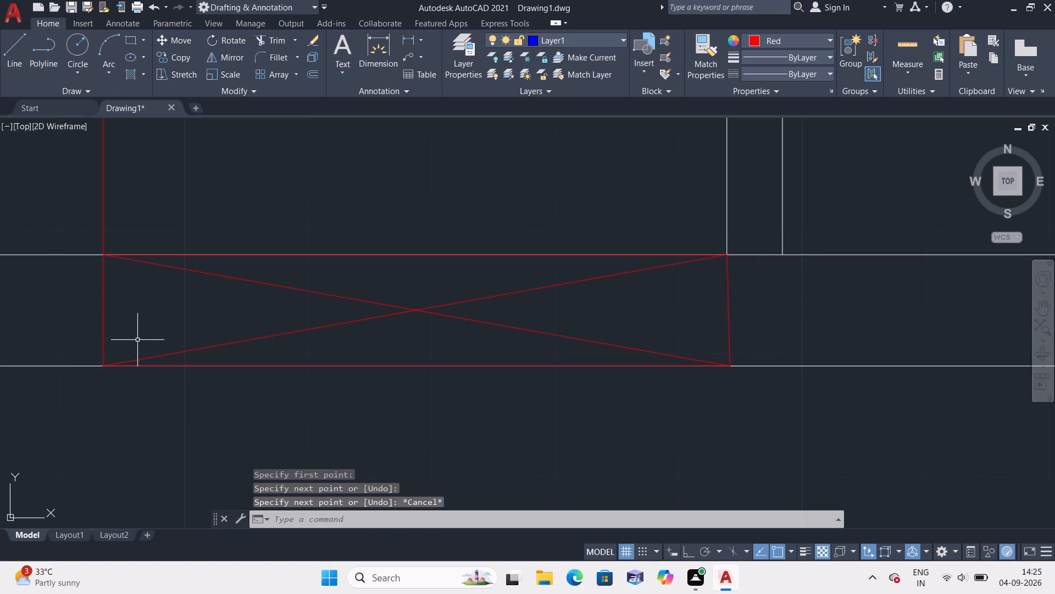
Make layer 0 current and set the current object colour to White.
{"action": "scroll", "coordinate": [144, 334], "scroll_direction": "down", "scroll_amount": 3}
{"action": "scroll", "coordinate": [382, 332], "scroll_direction": "down", "scroll_amount": 1}
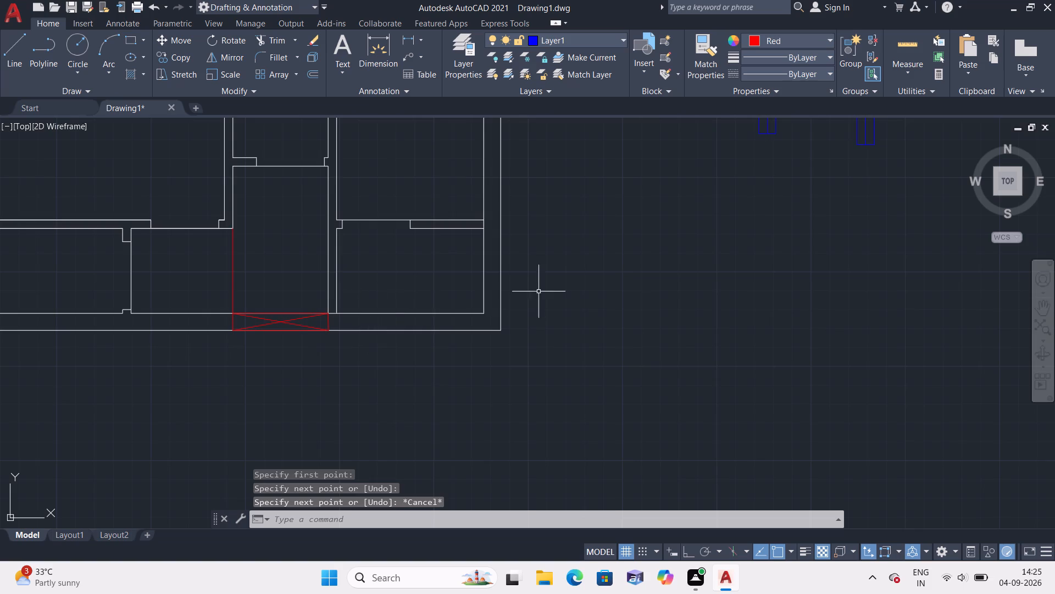
{"action": "scroll", "coordinate": [545, 291], "scroll_direction": "down", "scroll_amount": 1}
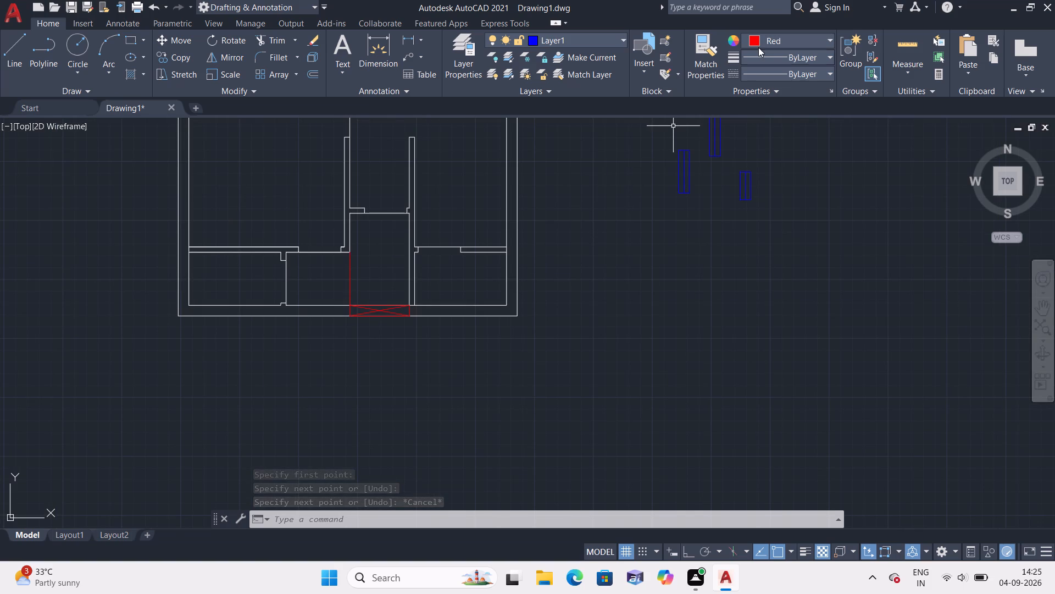
{"action": "left_click", "coordinate": [621, 38]}
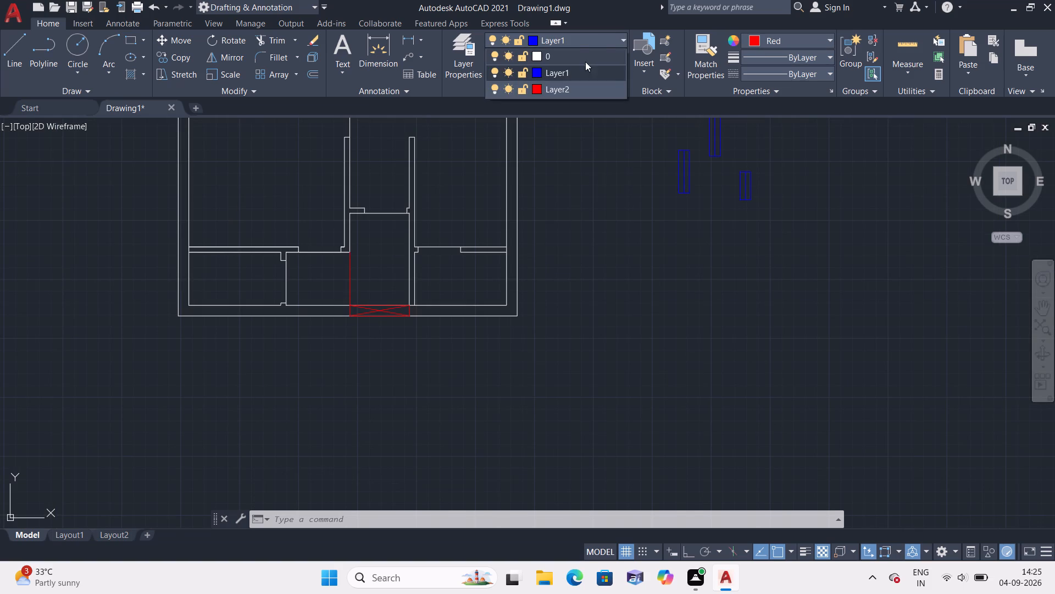
{"action": "left_click", "coordinate": [581, 56]}
{"action": "left_click", "coordinate": [826, 38]}
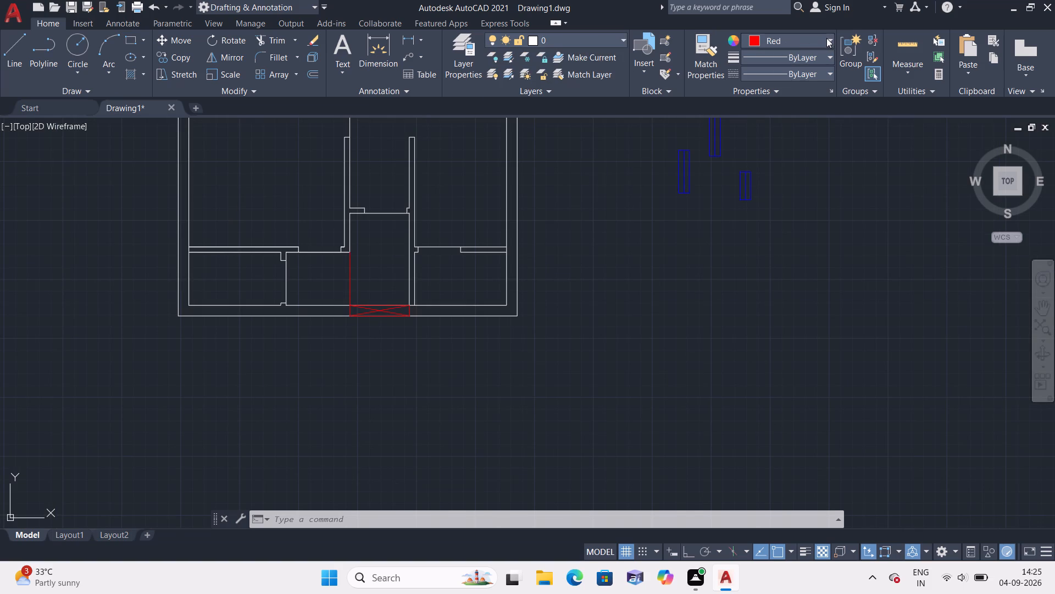
{"action": "left_click", "coordinate": [833, 178]}
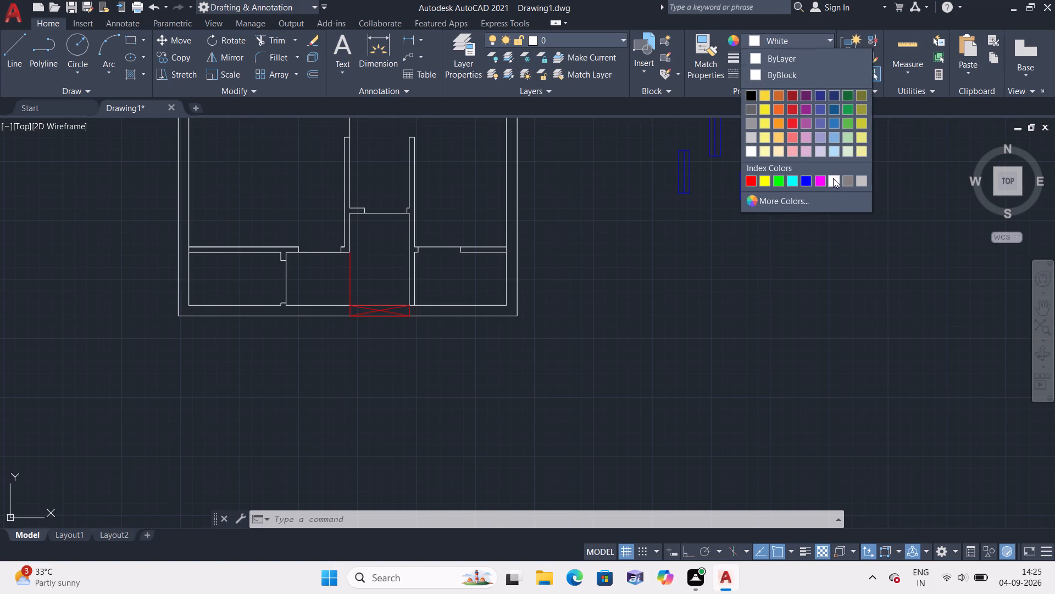
Trim the red vertical line extending north of the crossed red outline, up to the wall corner.
{"action": "scroll", "coordinate": [637, 211], "scroll_direction": "down", "scroll_amount": 1}
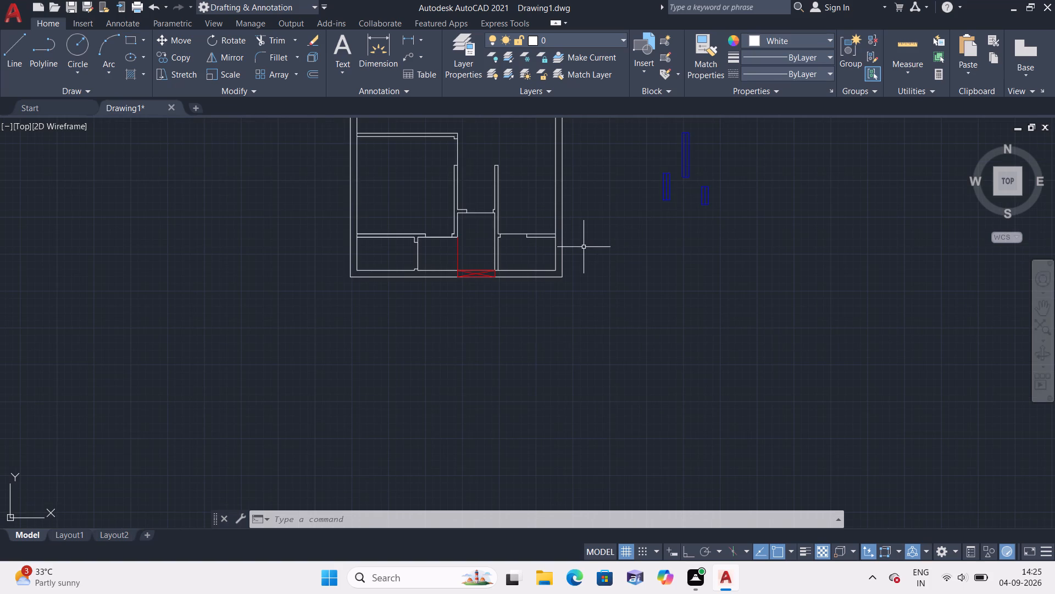
{"action": "scroll", "coordinate": [584, 247], "scroll_direction": "up", "scroll_amount": 1}
{"action": "key", "text": "t"}
{"action": "type", "text": "rim"}
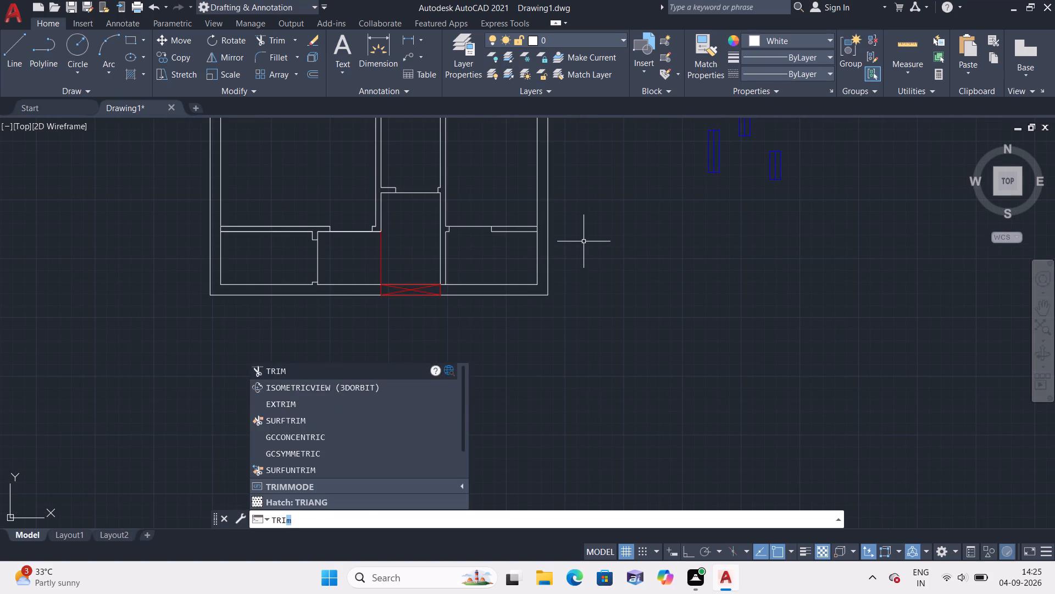
{"action": "key", "text": "space"}
{"action": "scroll", "coordinate": [354, 259], "scroll_direction": "up", "scroll_amount": 3}
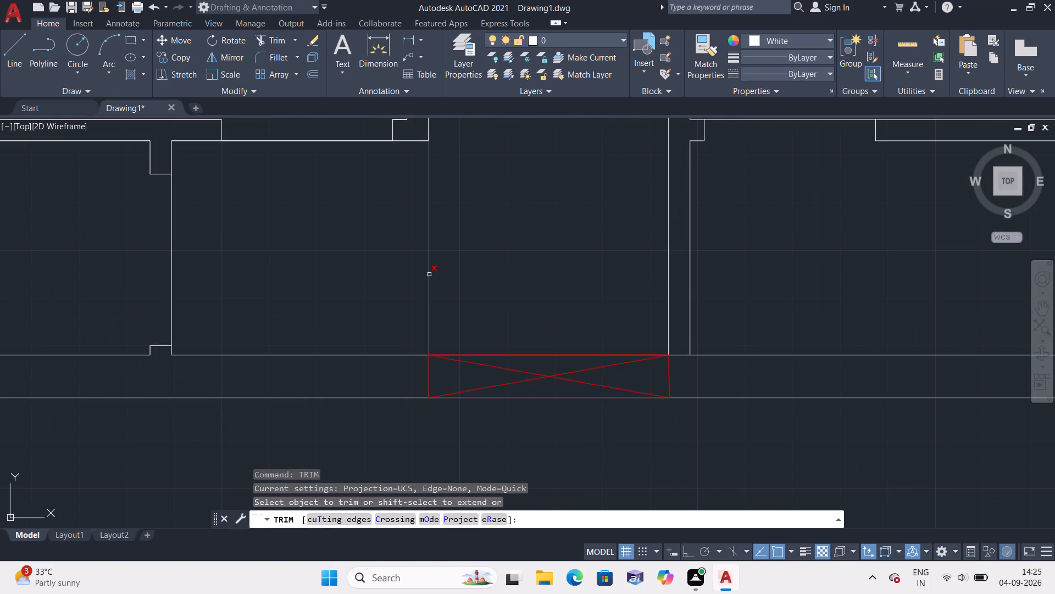
{"action": "left_click", "coordinate": [429, 274]}
{"action": "scroll", "coordinate": [433, 262], "scroll_direction": "down", "scroll_amount": 4}
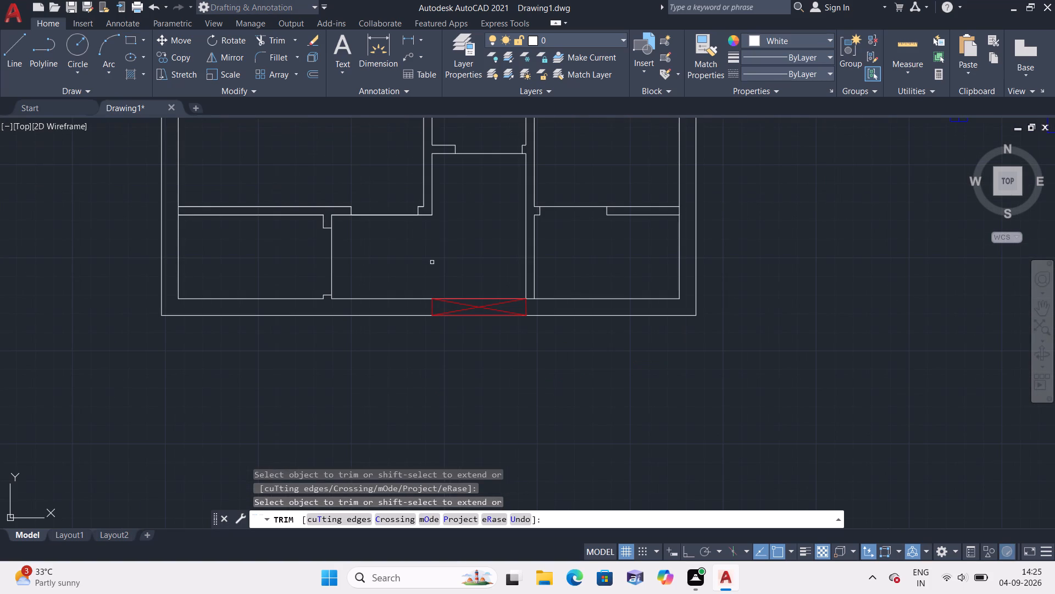
{"action": "key", "text": "Escape"}
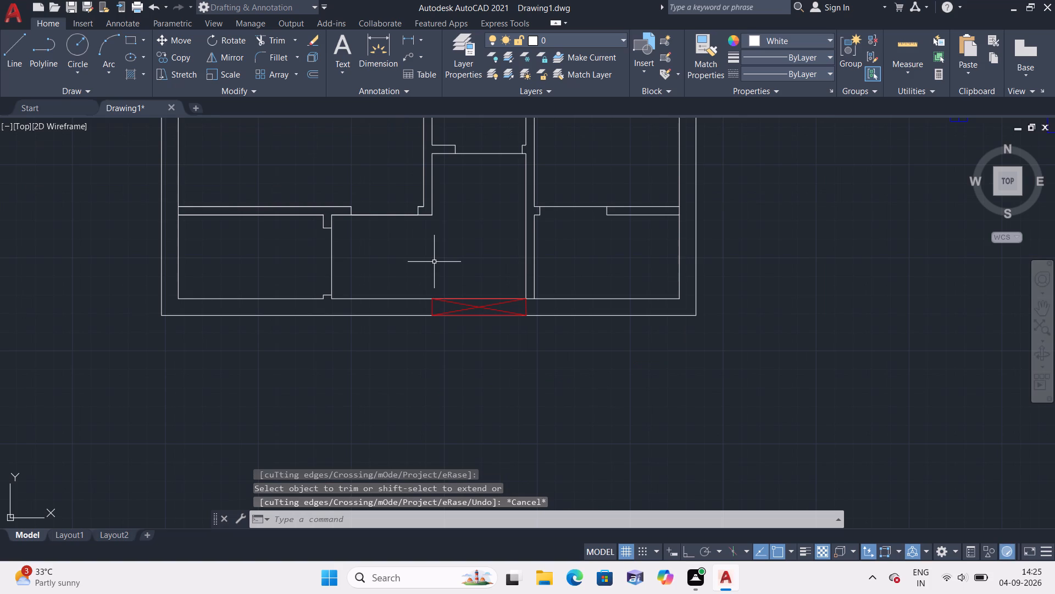
Draw a white line along the south wall's inner face, from the partition east of the red opening to the inner southeast corner.
{"action": "scroll", "coordinate": [434, 262], "scroll_direction": "down", "scroll_amount": 1}
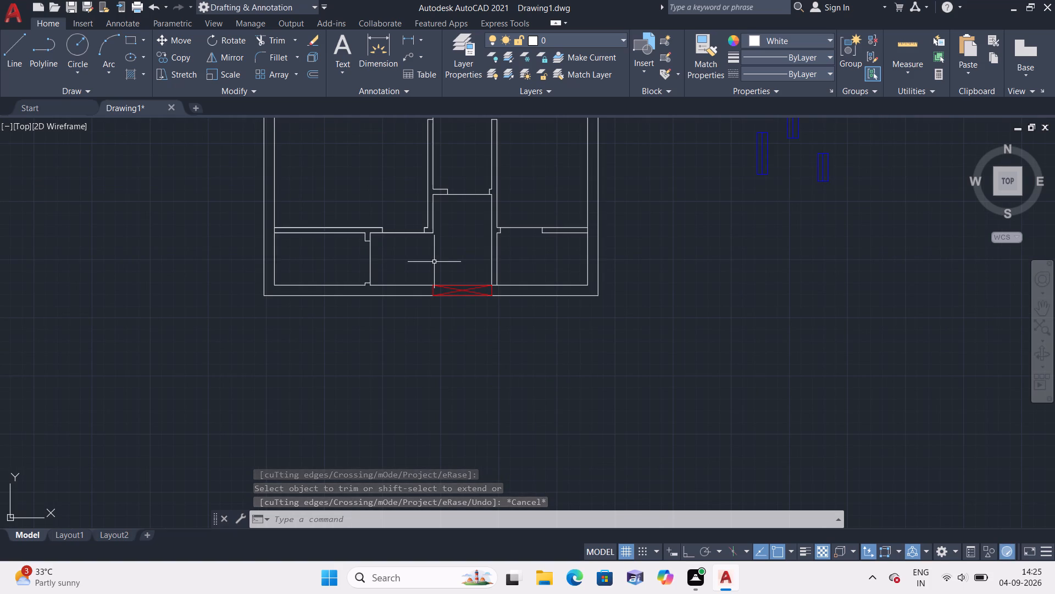
{"action": "scroll", "coordinate": [434, 262], "scroll_direction": "down", "scroll_amount": 1}
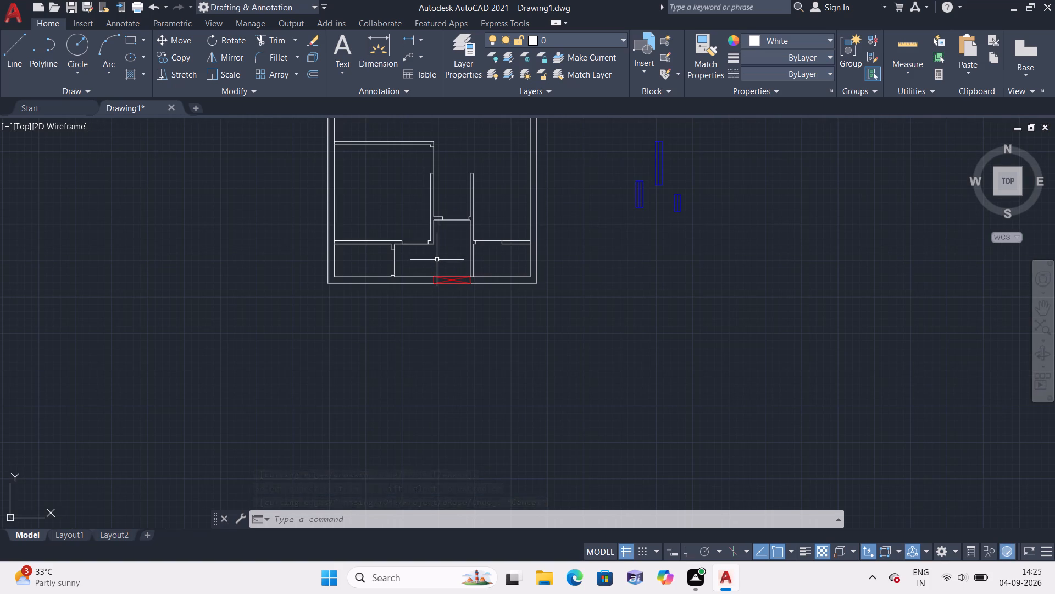
{"action": "type", "text": "l"}
{"action": "key", "text": "space"}
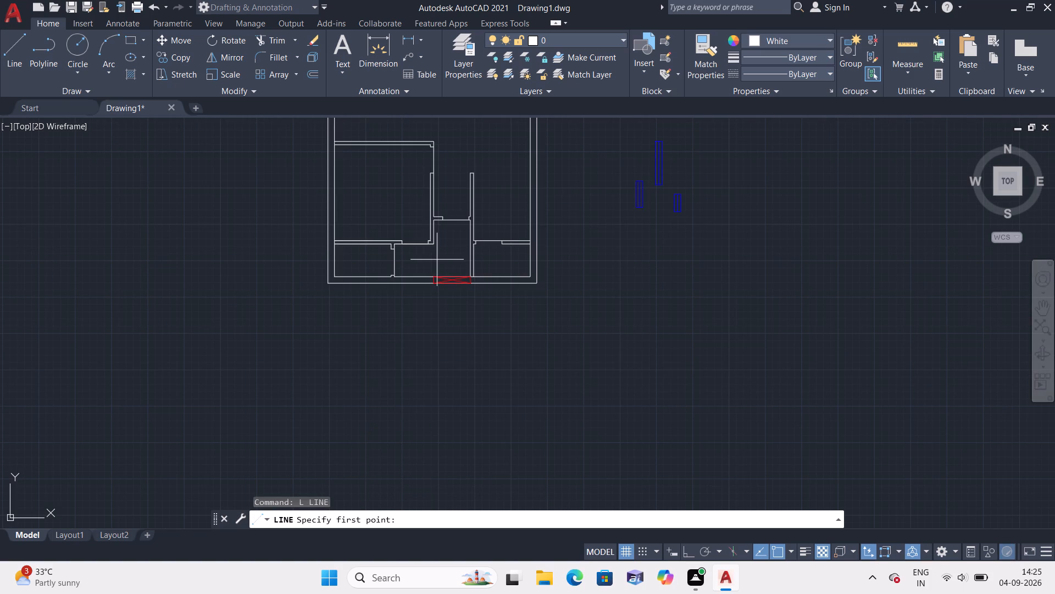
{"action": "scroll", "coordinate": [475, 288], "scroll_direction": "up", "scroll_amount": 3}
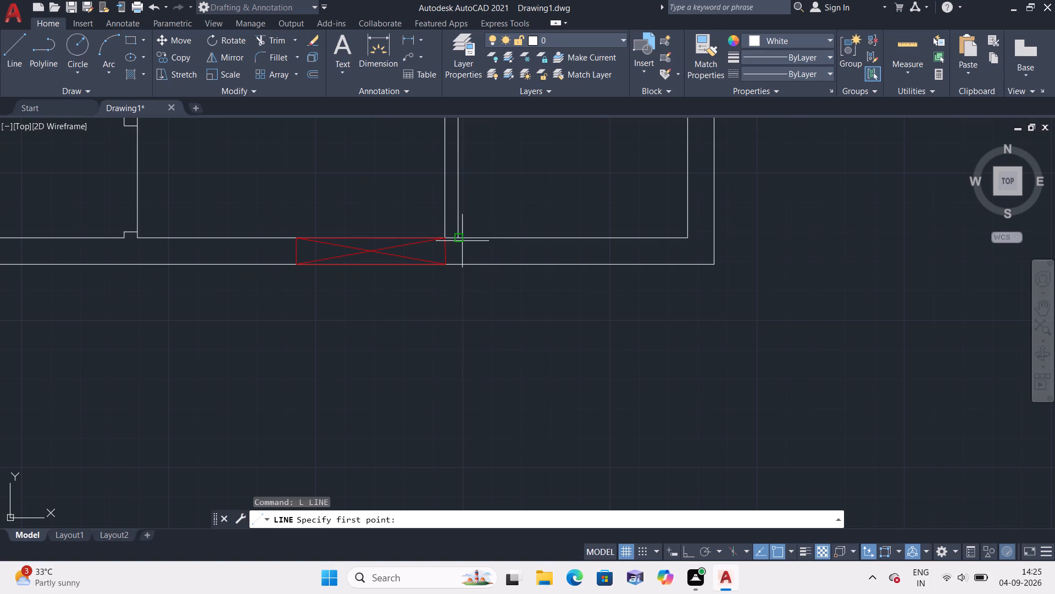
{"action": "left_click", "coordinate": [462, 240]}
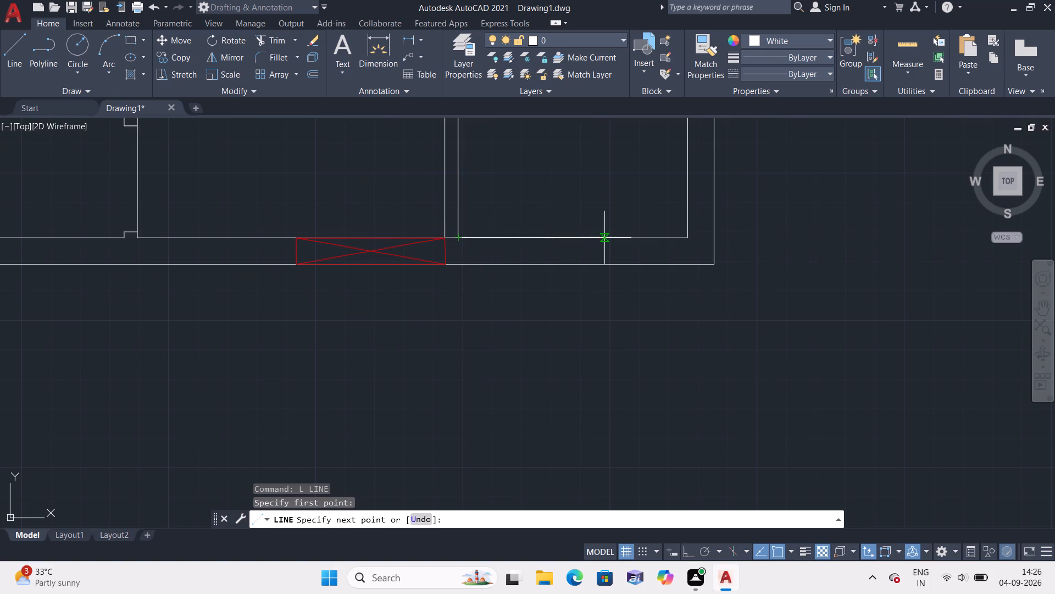
{"action": "left_click", "coordinate": [686, 238]}
{"action": "key", "text": "Escape"}
Draw a line down the east wall's inner face, from the southeast room's north partition to the inner southeast corner.
{"action": "scroll", "coordinate": [648, 240], "scroll_direction": "down", "scroll_amount": 2}
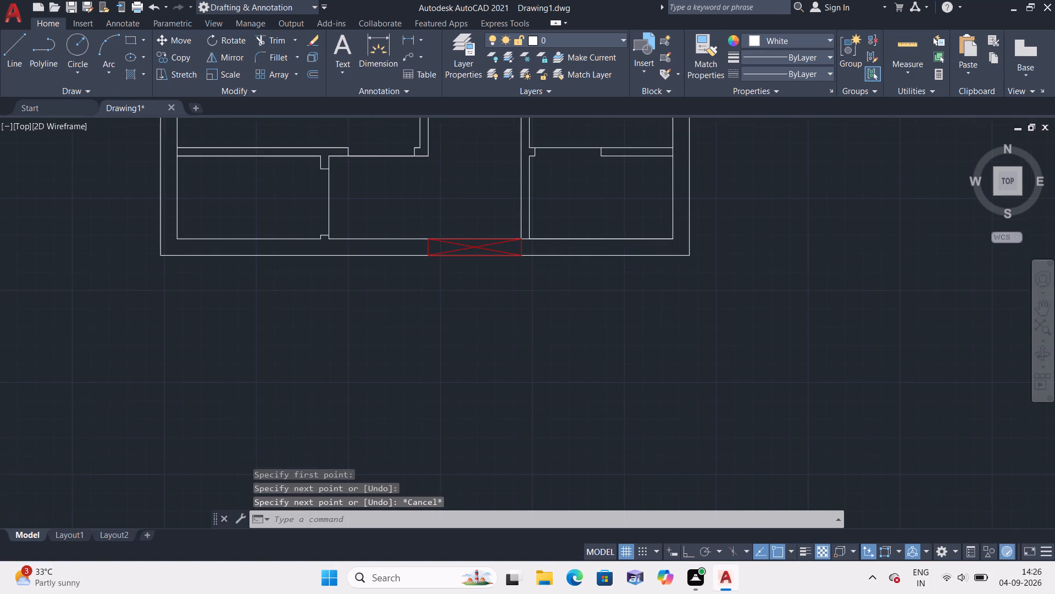
{"action": "scroll", "coordinate": [636, 267], "scroll_direction": "down", "scroll_amount": 1}
{"action": "middle_click_drag", "start_coordinate": [632, 270], "coordinate": [567, 323]}
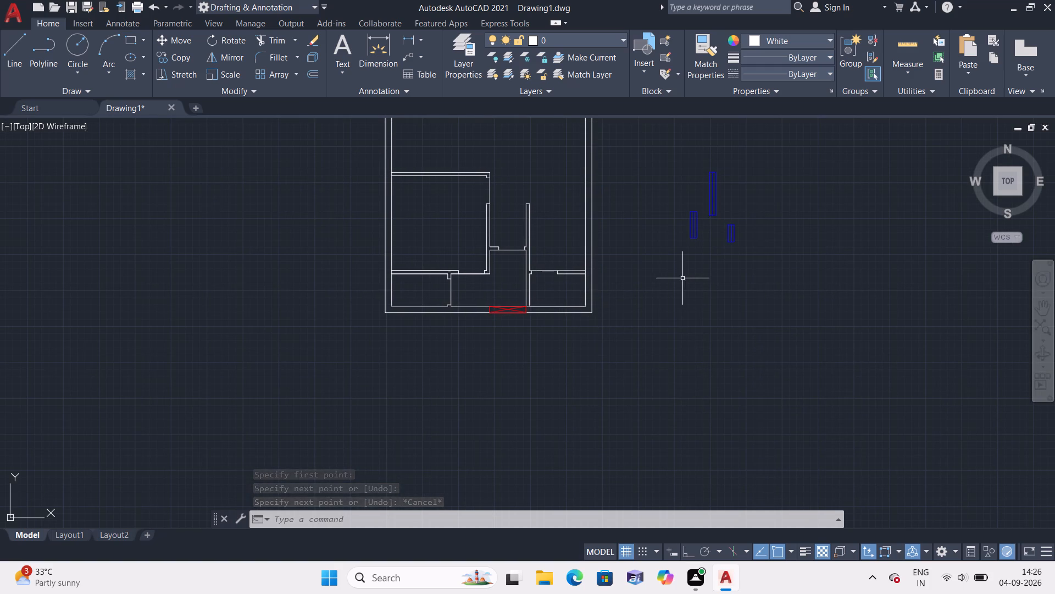
{"action": "scroll", "coordinate": [704, 261], "scroll_direction": "up", "scroll_amount": 1}
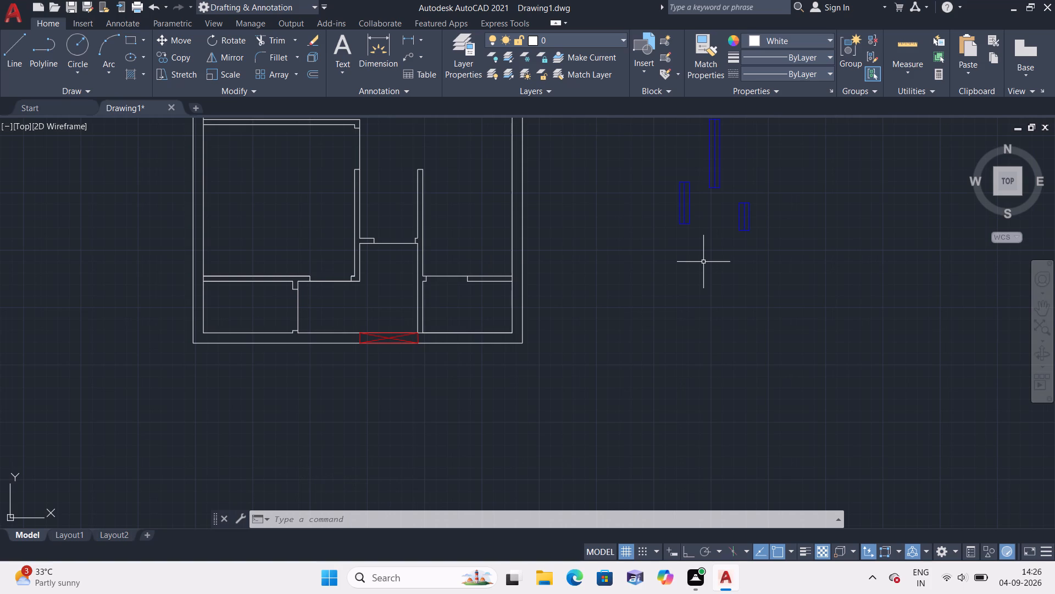
{"action": "key", "text": "space"}
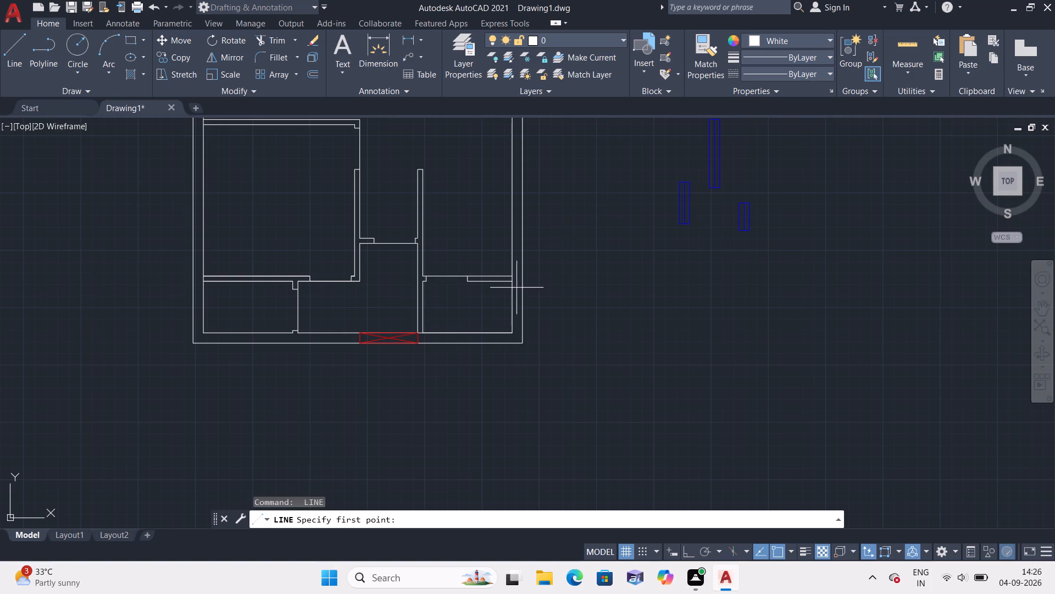
{"action": "scroll", "coordinate": [515, 289], "scroll_direction": "up", "scroll_amount": 3}
{"action": "left_click", "coordinate": [493, 255]}
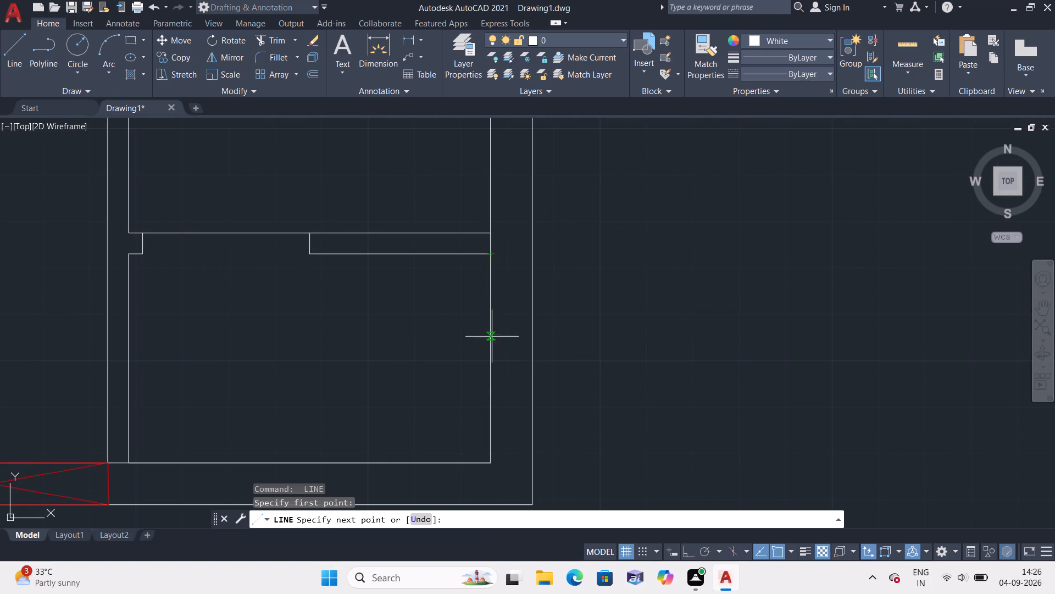
{"action": "left_click", "coordinate": [493, 464]}
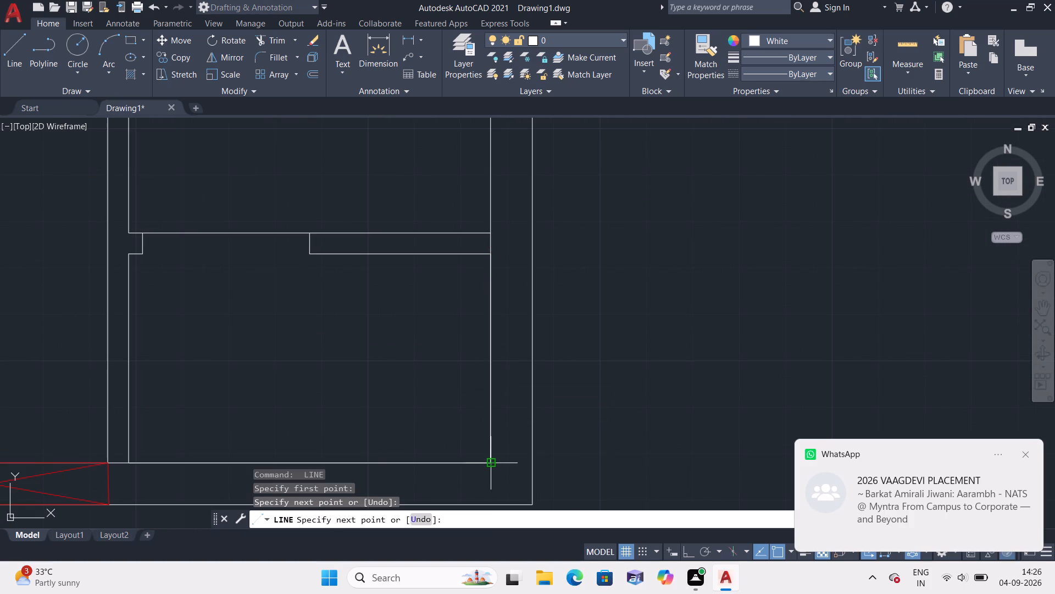
{"action": "key", "text": "Escape"}
Copy the blue 2' by 9" symbol to a spot just east of the original, using its east edge midpoint as base point.
{"action": "scroll", "coordinate": [515, 455], "scroll_direction": "down", "scroll_amount": 3}
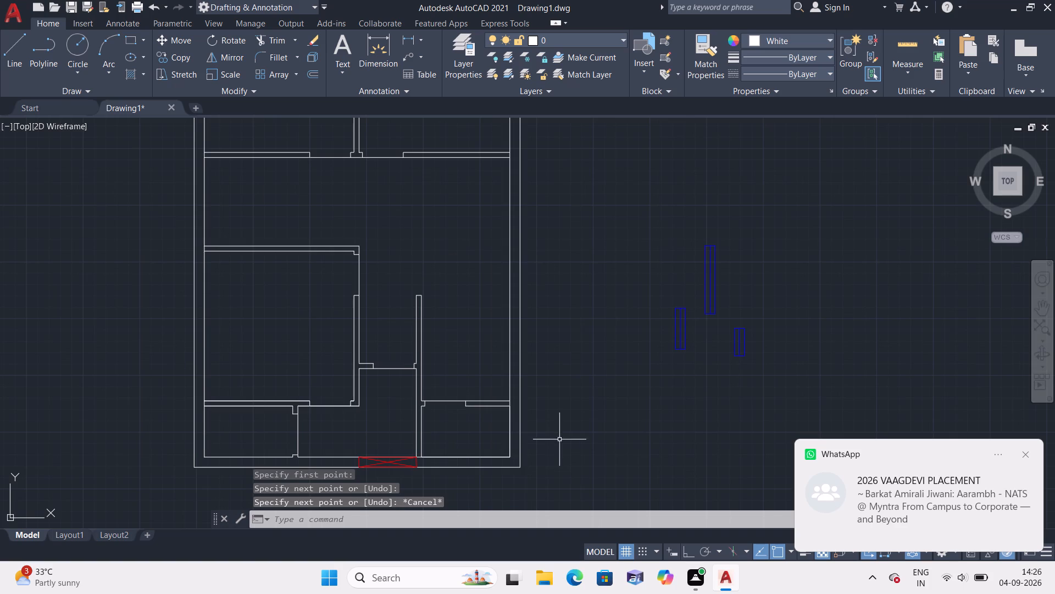
{"action": "middle_click_drag", "start_coordinate": [559, 439], "coordinate": [564, 295]}
{"action": "scroll", "coordinate": [688, 243], "scroll_direction": "up", "scroll_amount": 1}
{"action": "scroll", "coordinate": [781, 162], "scroll_direction": "down", "scroll_amount": 1}
{"action": "scroll", "coordinate": [782, 157], "scroll_direction": "up", "scroll_amount": 3}
{"action": "middle_click_drag", "start_coordinate": [782, 157], "coordinate": [768, 243]}
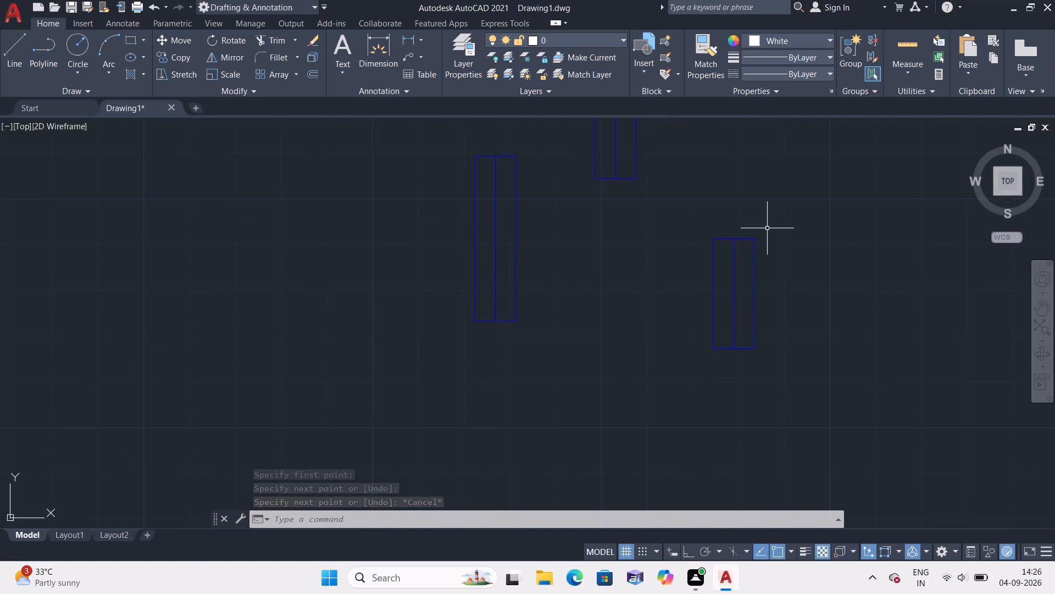
{"action": "left_click_drag", "start_coordinate": [769, 213], "coordinate": [792, 368]}
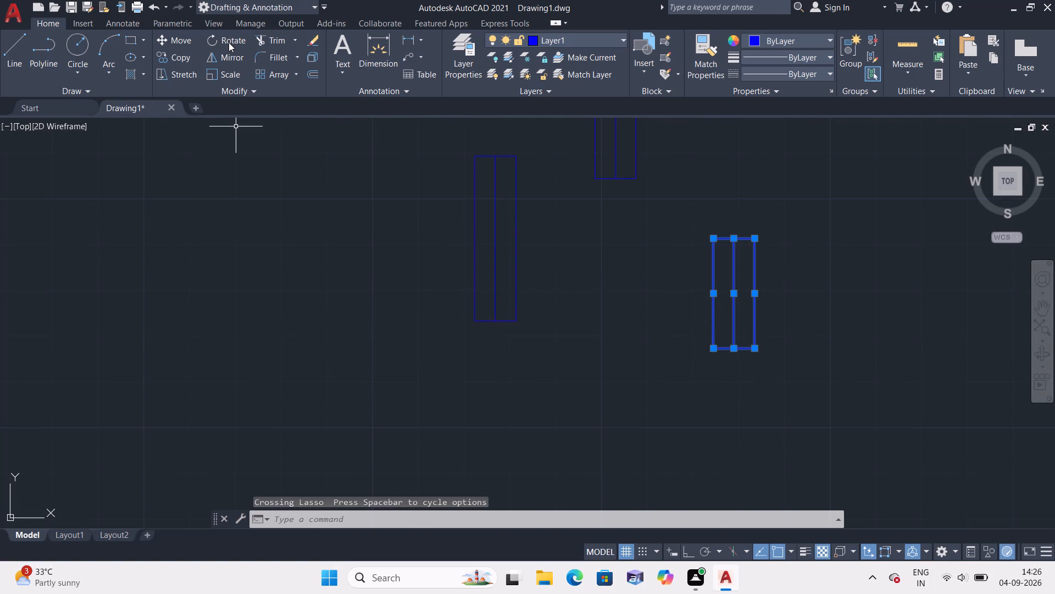
{"action": "left_click", "coordinate": [179, 57]}
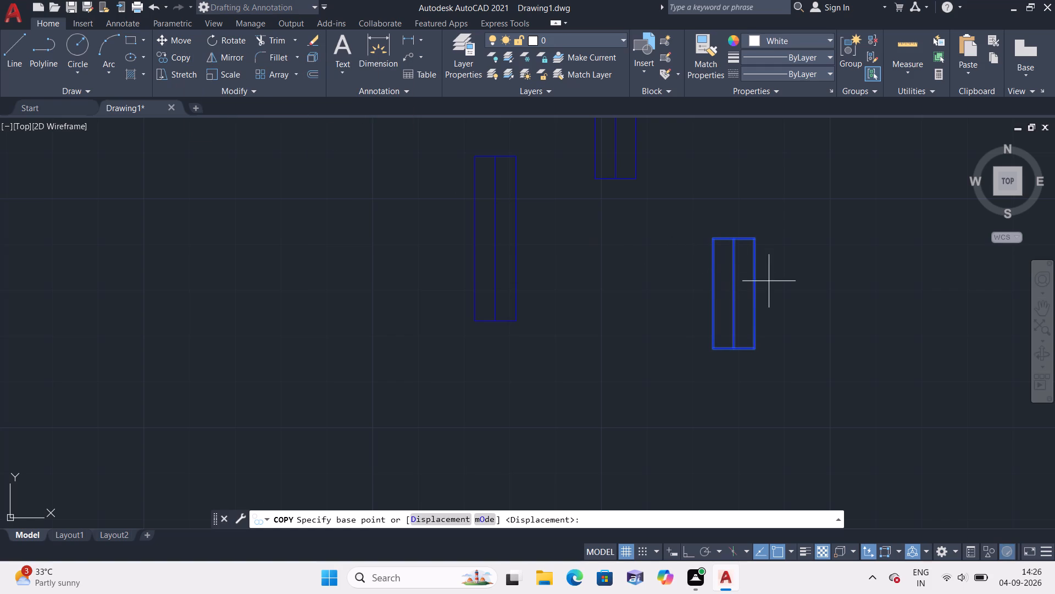
{"action": "left_click", "coordinate": [753, 296]}
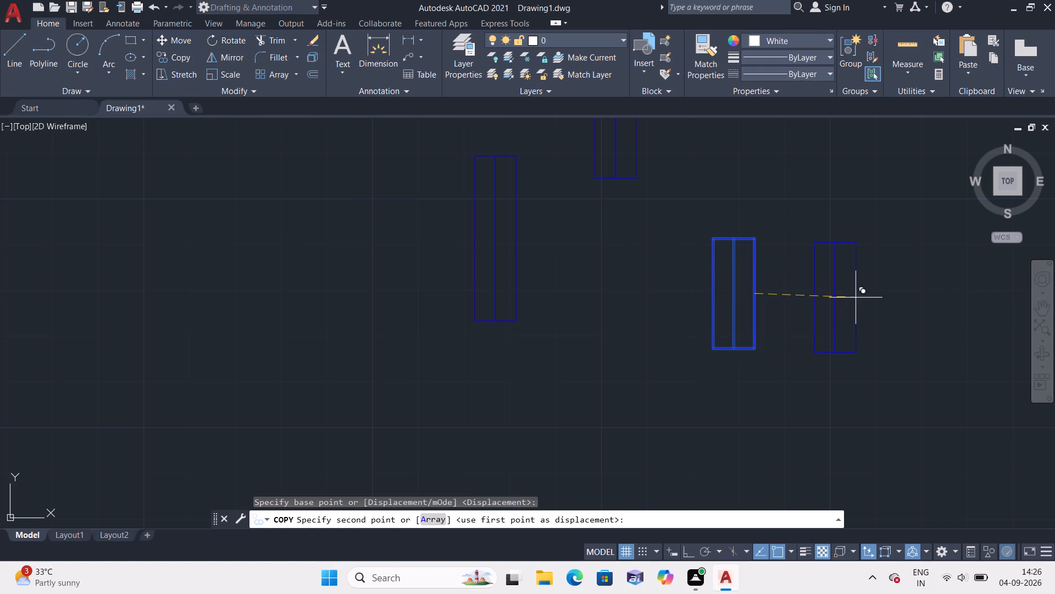
{"action": "left_click", "coordinate": [856, 298]}
{"action": "key", "text": "Escape"}
Rotate the copied 2' symbol about 111° around its east edge midpoint, switching ortho on.
{"action": "left_click_drag", "start_coordinate": [865, 230], "coordinate": [792, 246]}
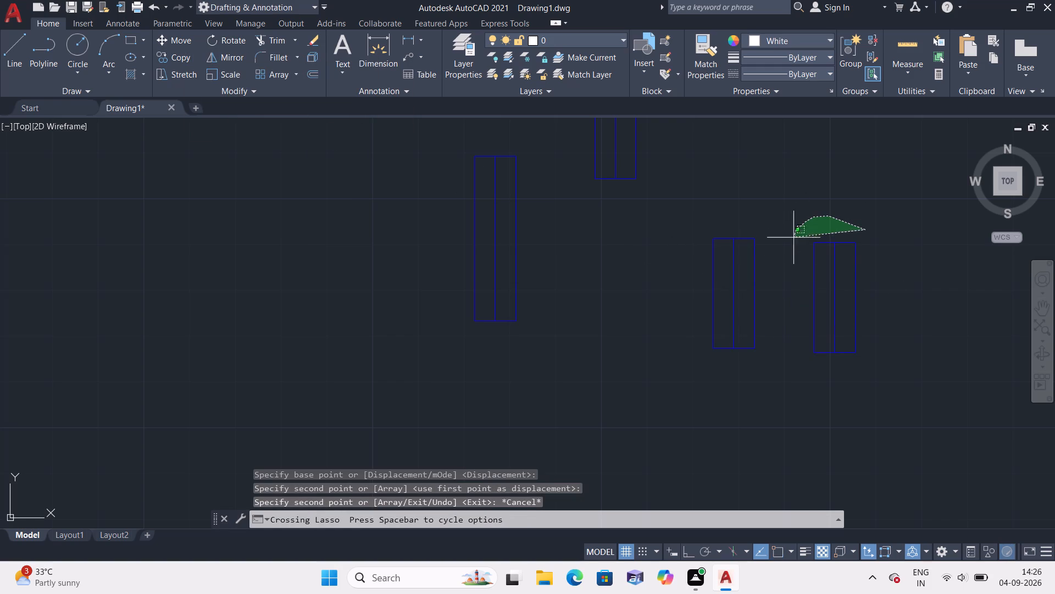
{"action": "left_click_drag", "start_coordinate": [792, 246], "coordinate": [885, 383]}
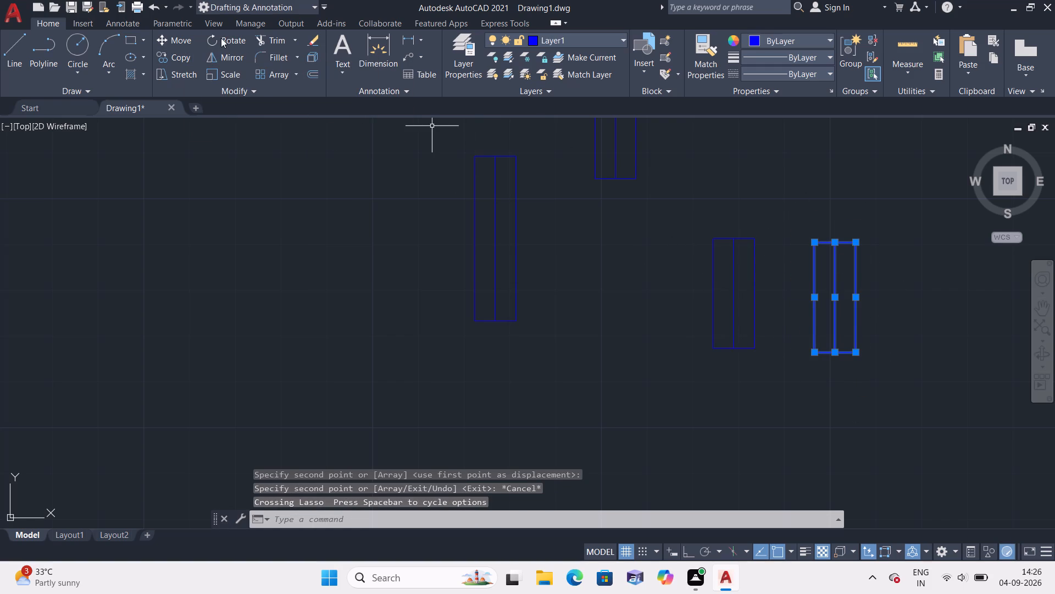
{"action": "left_click", "coordinate": [222, 38]}
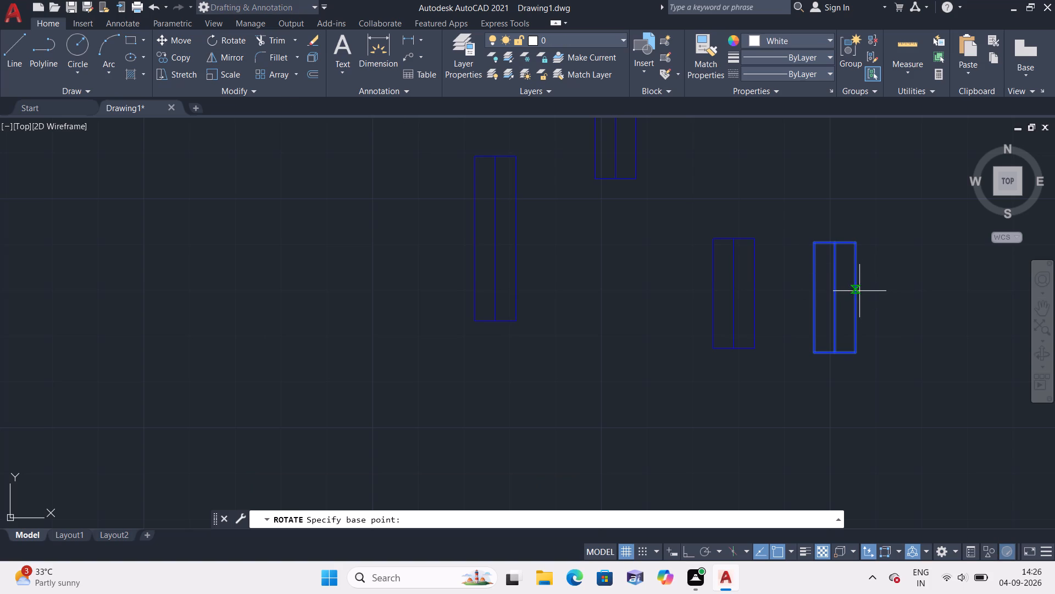
{"action": "left_click", "coordinate": [859, 300]}
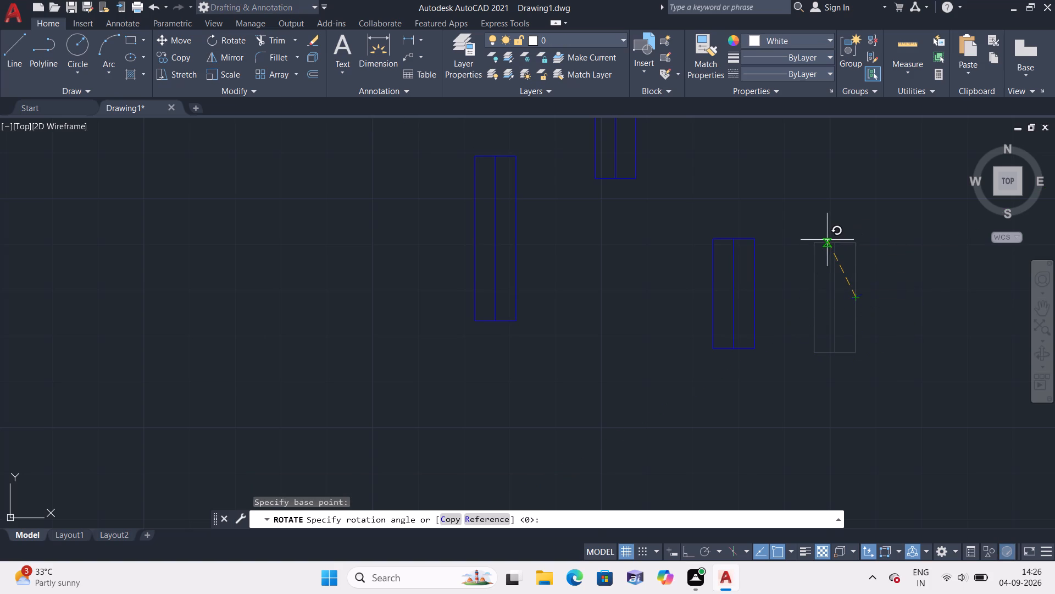
{"action": "key", "text": "F8"}
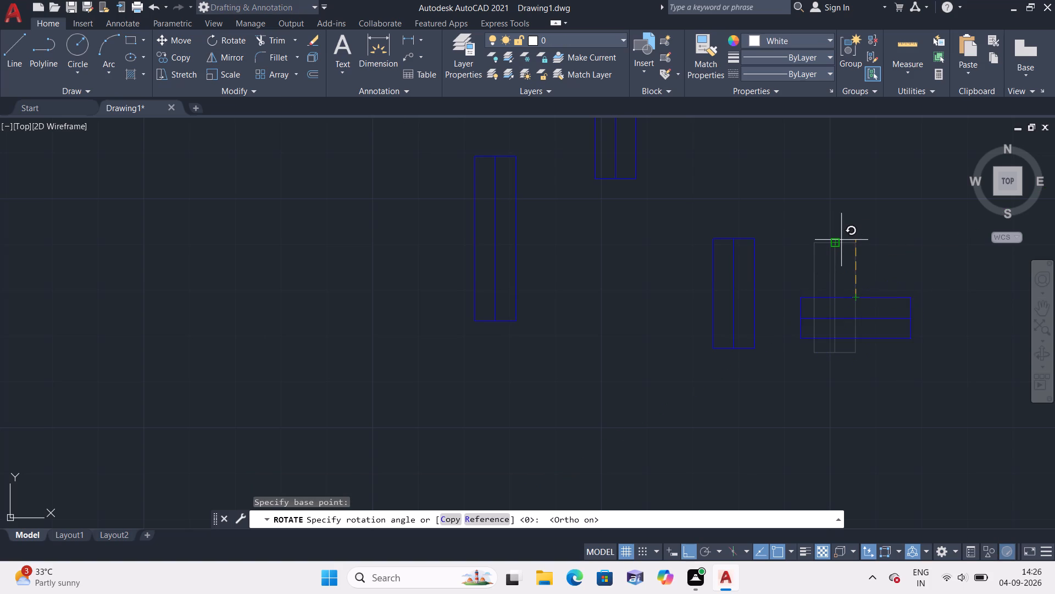
{"action": "left_click", "coordinate": [841, 240]}
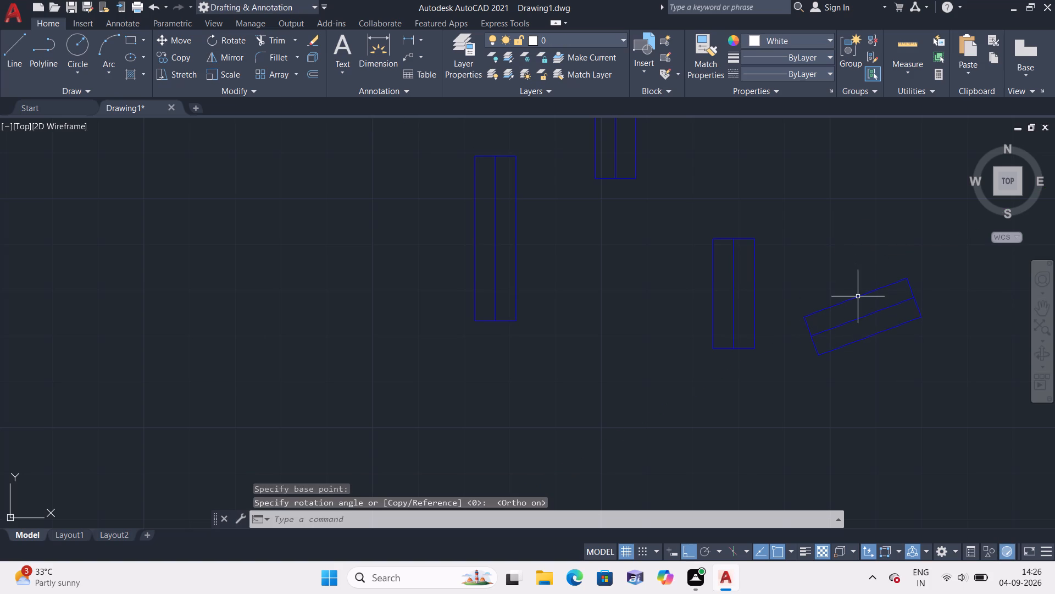
Rotate the original 2' by 9" symbol 90° around its east edge midpoint so it lies horizontally.
{"action": "left_click_drag", "start_coordinate": [774, 232], "coordinate": [687, 319]}
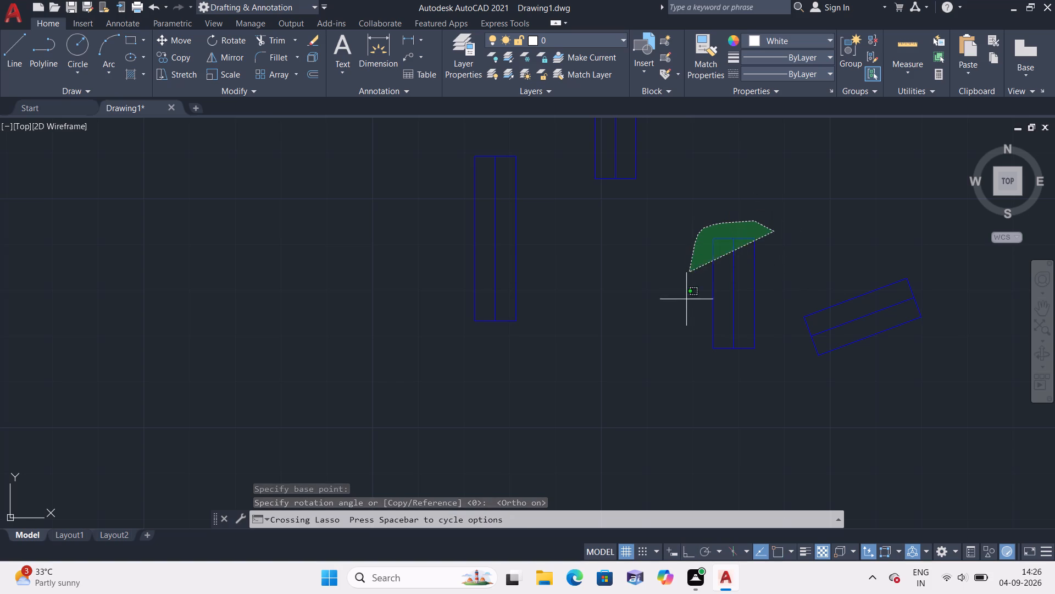
{"action": "left_click_drag", "start_coordinate": [687, 319], "coordinate": [750, 408]}
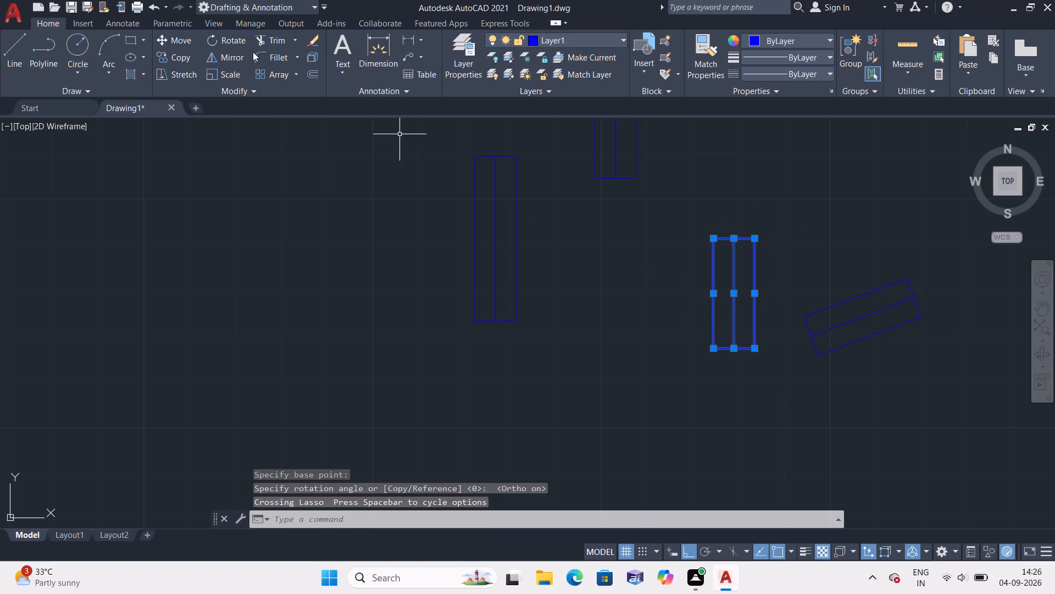
{"action": "left_click", "coordinate": [236, 39]}
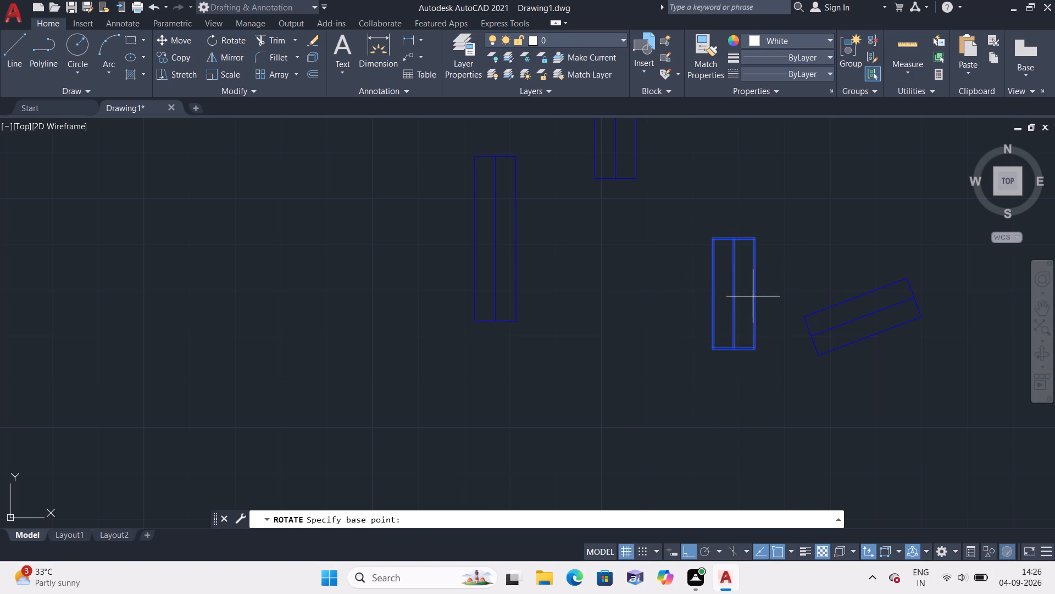
{"action": "left_click", "coordinate": [756, 296]}
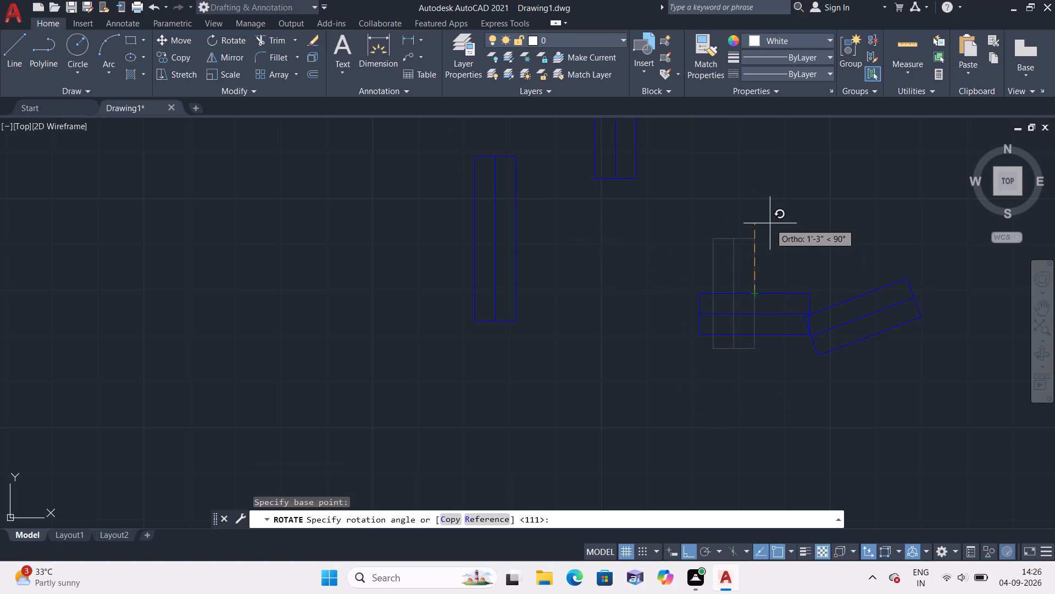
{"action": "left_click", "coordinate": [751, 140]}
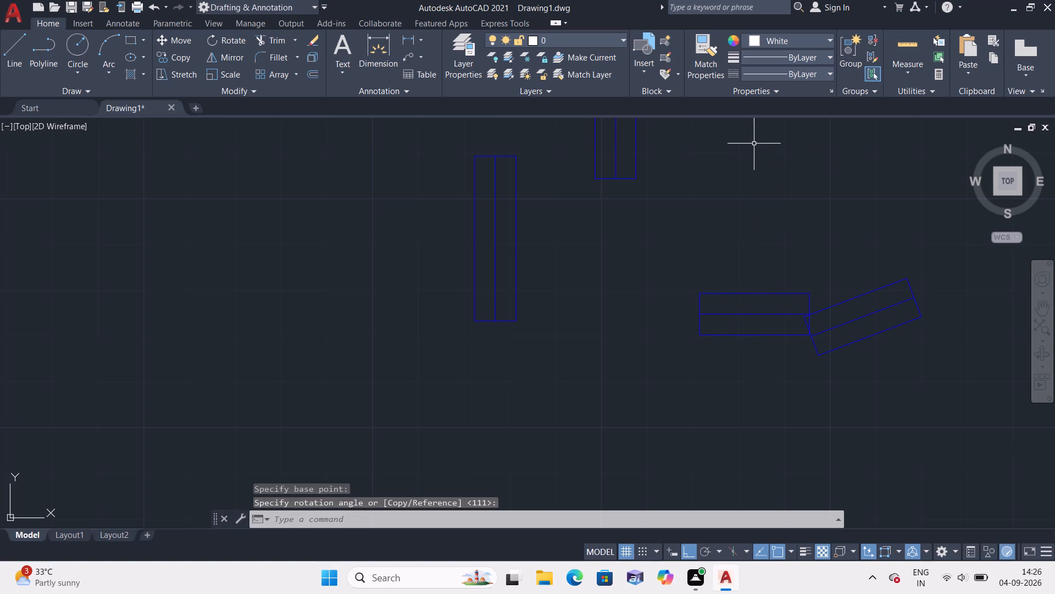
Select the horizontal 2' by 9" symbol and zoom in on its east end beside the tilted copy.
{"action": "left_click_drag", "start_coordinate": [812, 270], "coordinate": [729, 386]}
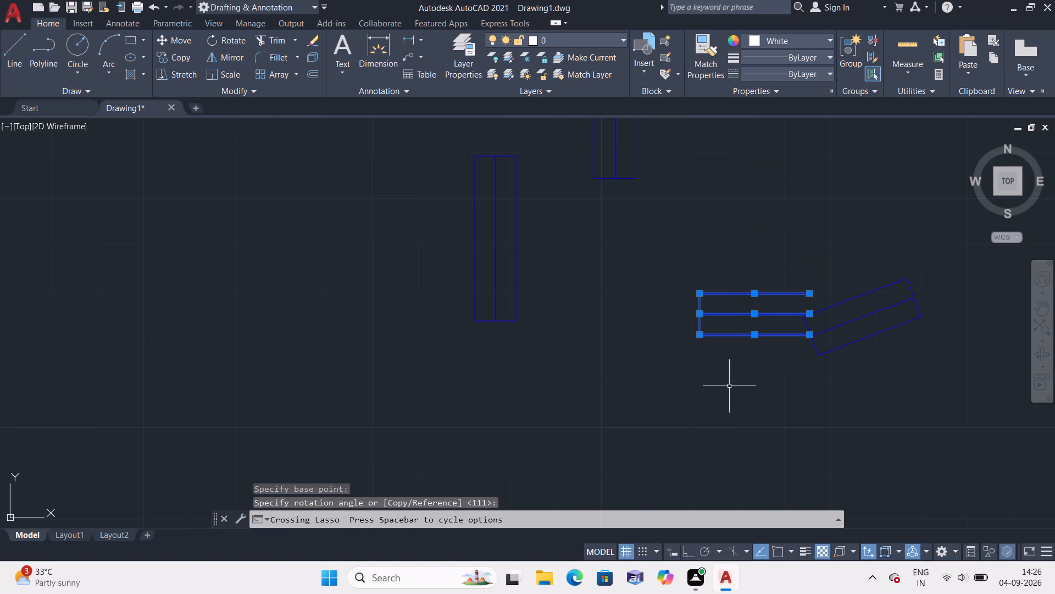
{"action": "scroll", "coordinate": [783, 365], "scroll_direction": "up", "scroll_amount": 4}
{"action": "middle_click_drag", "start_coordinate": [858, 262], "coordinate": [693, 357]}
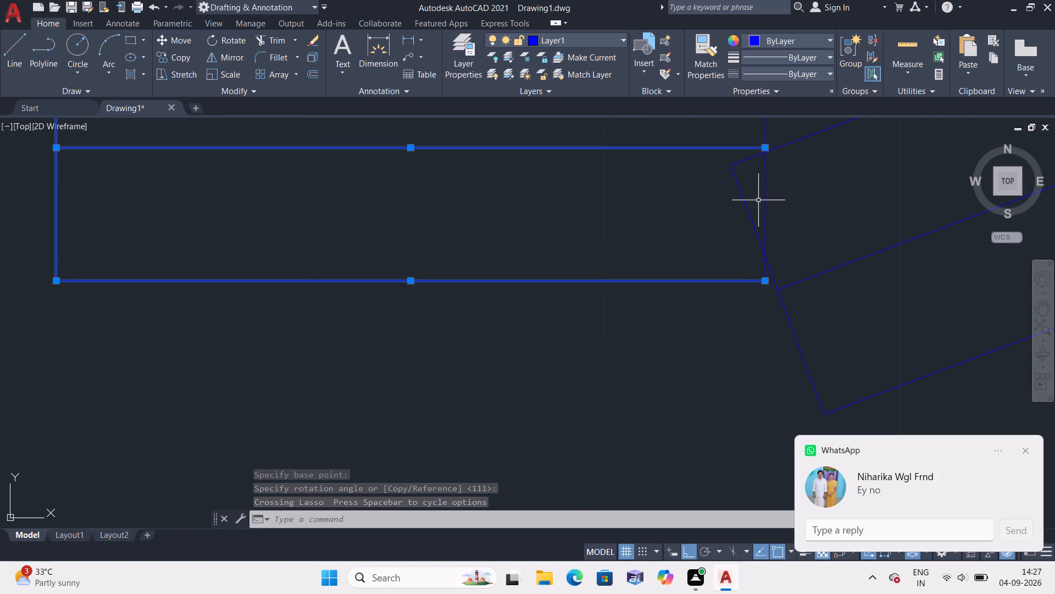
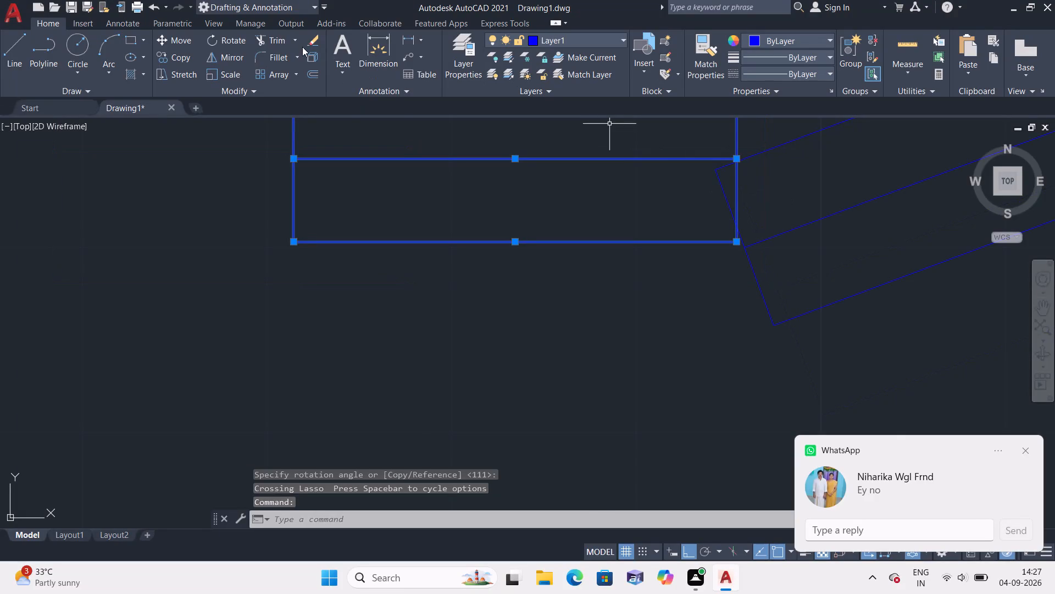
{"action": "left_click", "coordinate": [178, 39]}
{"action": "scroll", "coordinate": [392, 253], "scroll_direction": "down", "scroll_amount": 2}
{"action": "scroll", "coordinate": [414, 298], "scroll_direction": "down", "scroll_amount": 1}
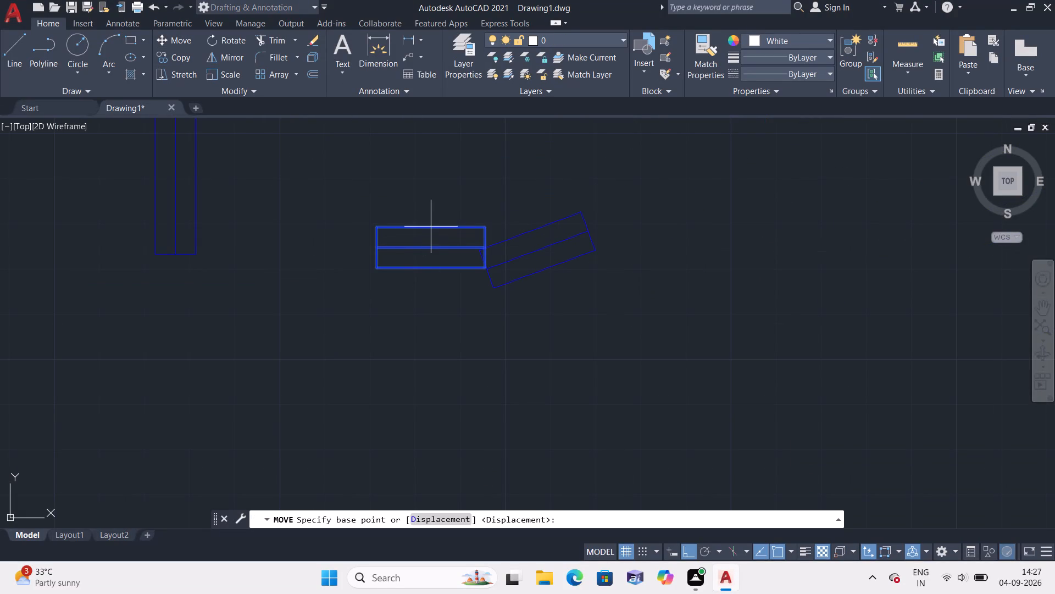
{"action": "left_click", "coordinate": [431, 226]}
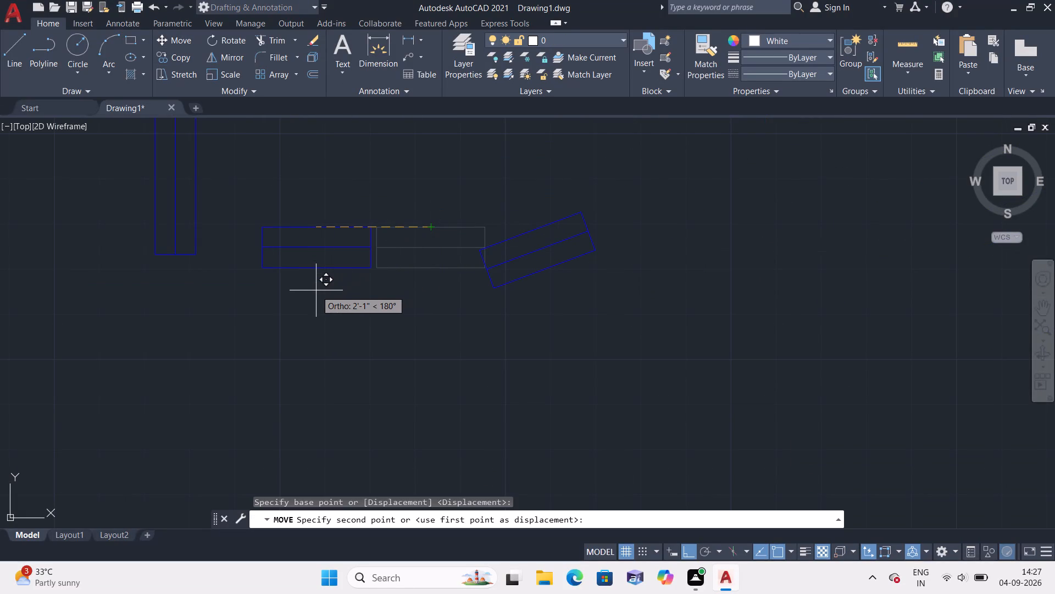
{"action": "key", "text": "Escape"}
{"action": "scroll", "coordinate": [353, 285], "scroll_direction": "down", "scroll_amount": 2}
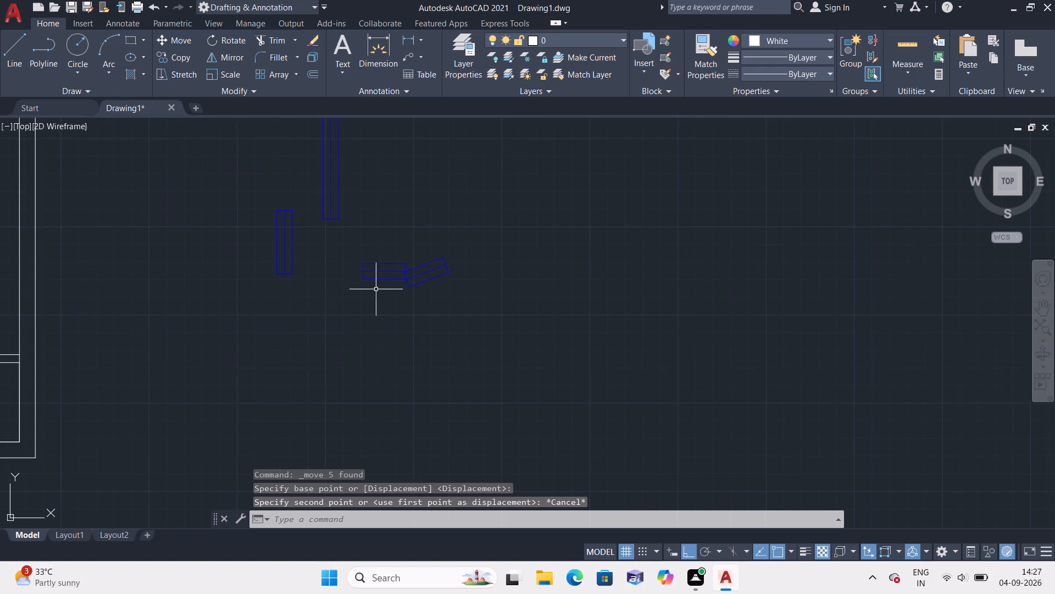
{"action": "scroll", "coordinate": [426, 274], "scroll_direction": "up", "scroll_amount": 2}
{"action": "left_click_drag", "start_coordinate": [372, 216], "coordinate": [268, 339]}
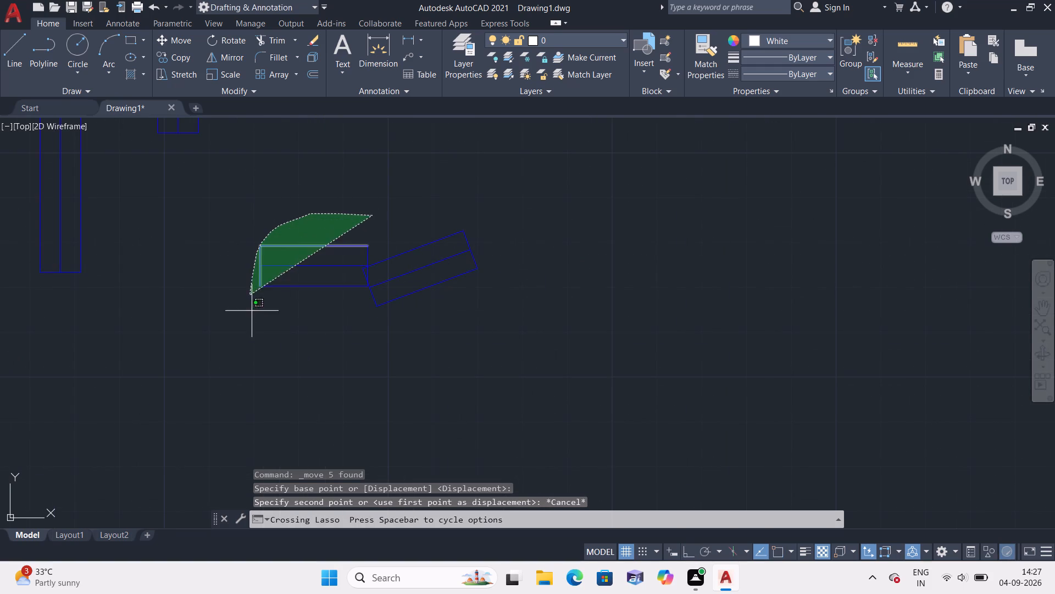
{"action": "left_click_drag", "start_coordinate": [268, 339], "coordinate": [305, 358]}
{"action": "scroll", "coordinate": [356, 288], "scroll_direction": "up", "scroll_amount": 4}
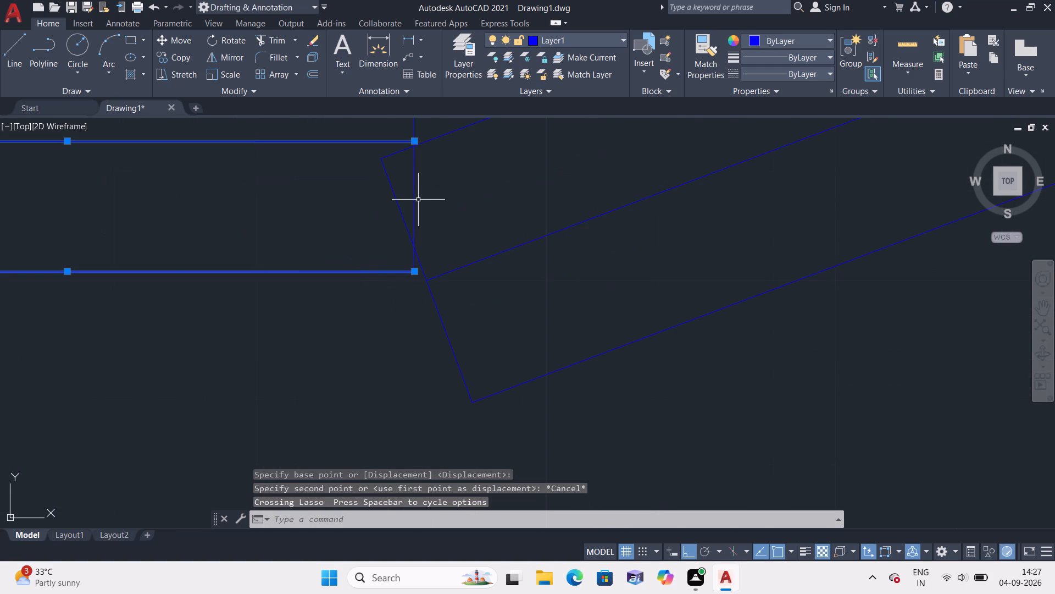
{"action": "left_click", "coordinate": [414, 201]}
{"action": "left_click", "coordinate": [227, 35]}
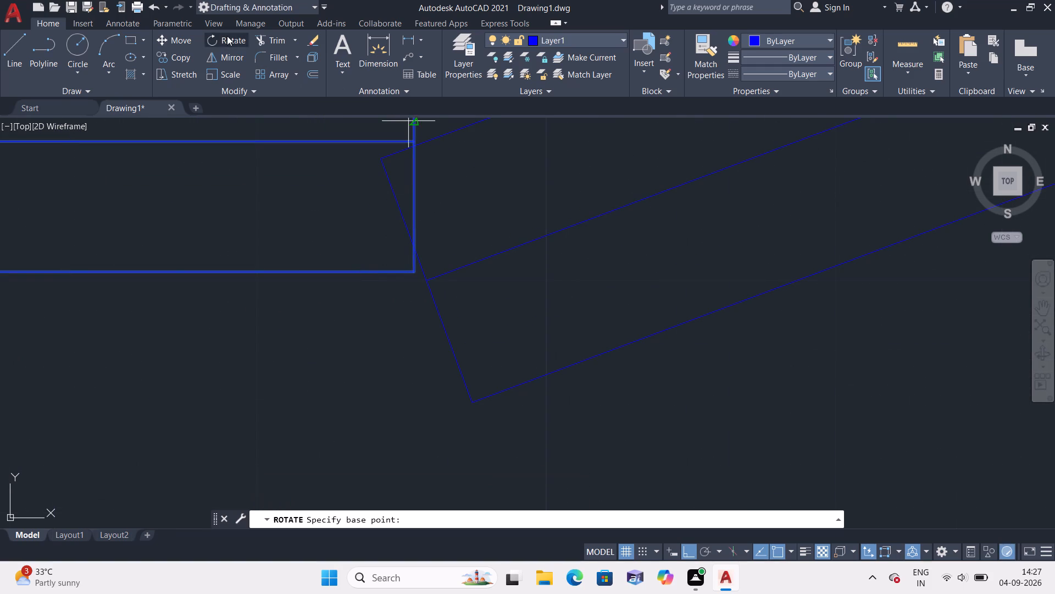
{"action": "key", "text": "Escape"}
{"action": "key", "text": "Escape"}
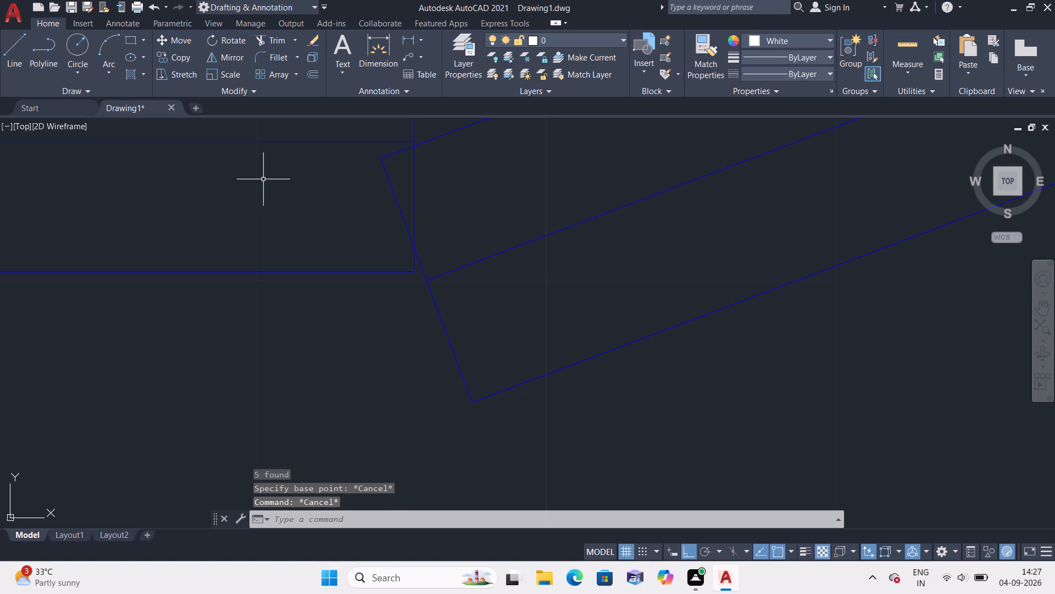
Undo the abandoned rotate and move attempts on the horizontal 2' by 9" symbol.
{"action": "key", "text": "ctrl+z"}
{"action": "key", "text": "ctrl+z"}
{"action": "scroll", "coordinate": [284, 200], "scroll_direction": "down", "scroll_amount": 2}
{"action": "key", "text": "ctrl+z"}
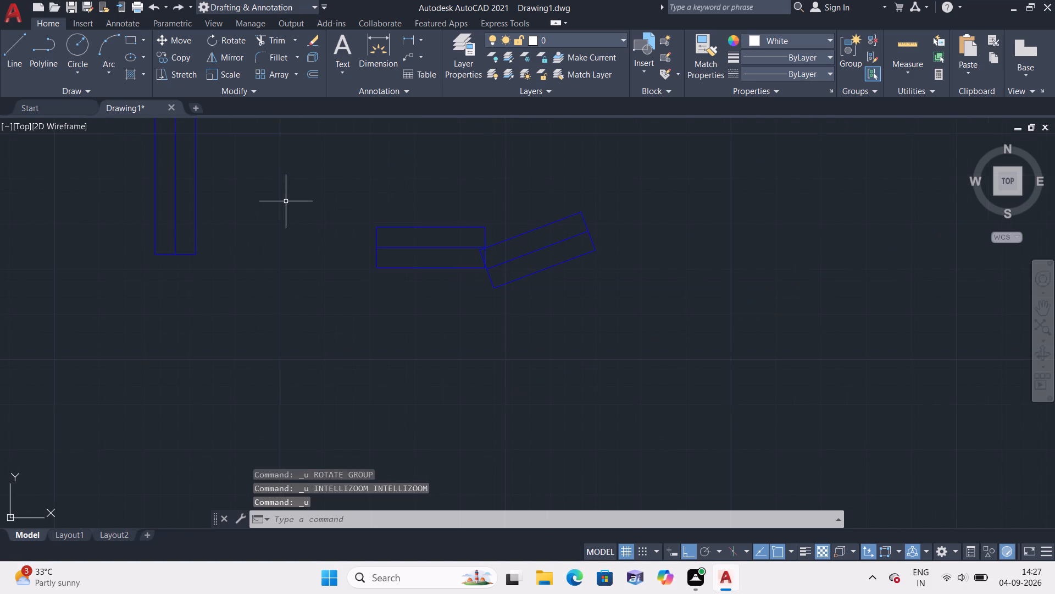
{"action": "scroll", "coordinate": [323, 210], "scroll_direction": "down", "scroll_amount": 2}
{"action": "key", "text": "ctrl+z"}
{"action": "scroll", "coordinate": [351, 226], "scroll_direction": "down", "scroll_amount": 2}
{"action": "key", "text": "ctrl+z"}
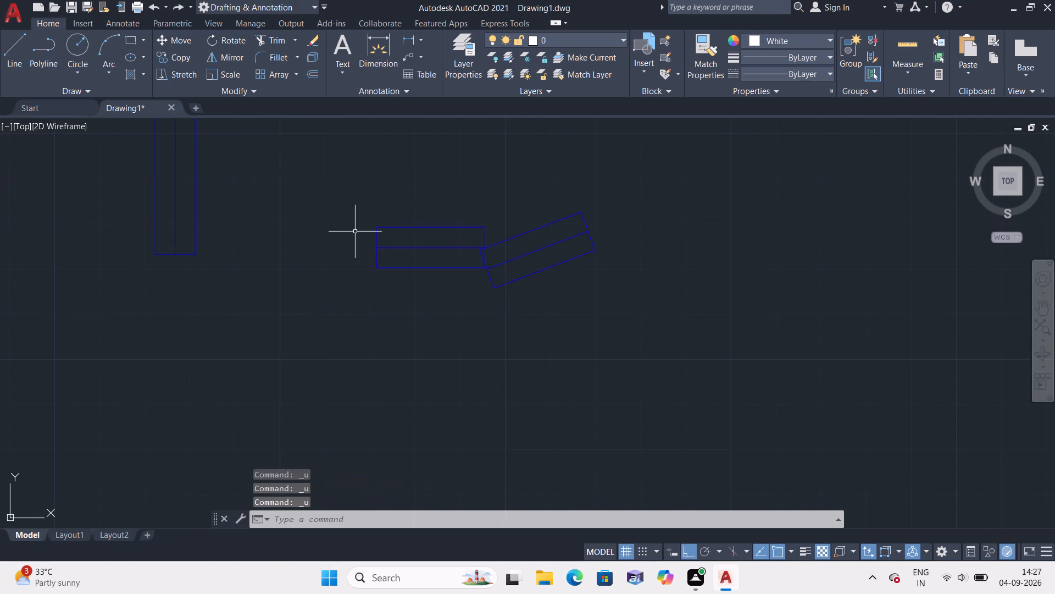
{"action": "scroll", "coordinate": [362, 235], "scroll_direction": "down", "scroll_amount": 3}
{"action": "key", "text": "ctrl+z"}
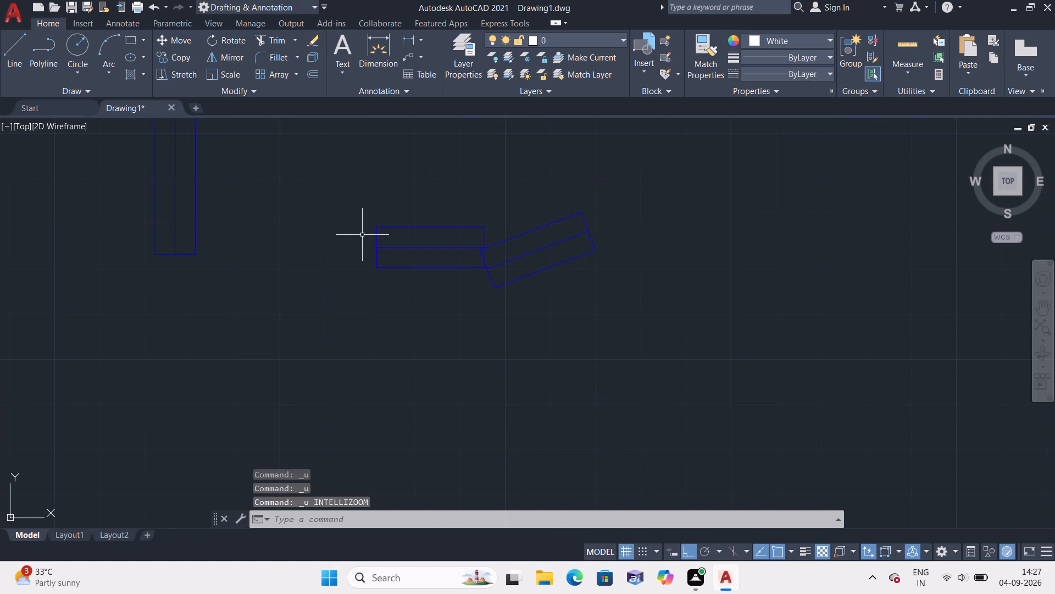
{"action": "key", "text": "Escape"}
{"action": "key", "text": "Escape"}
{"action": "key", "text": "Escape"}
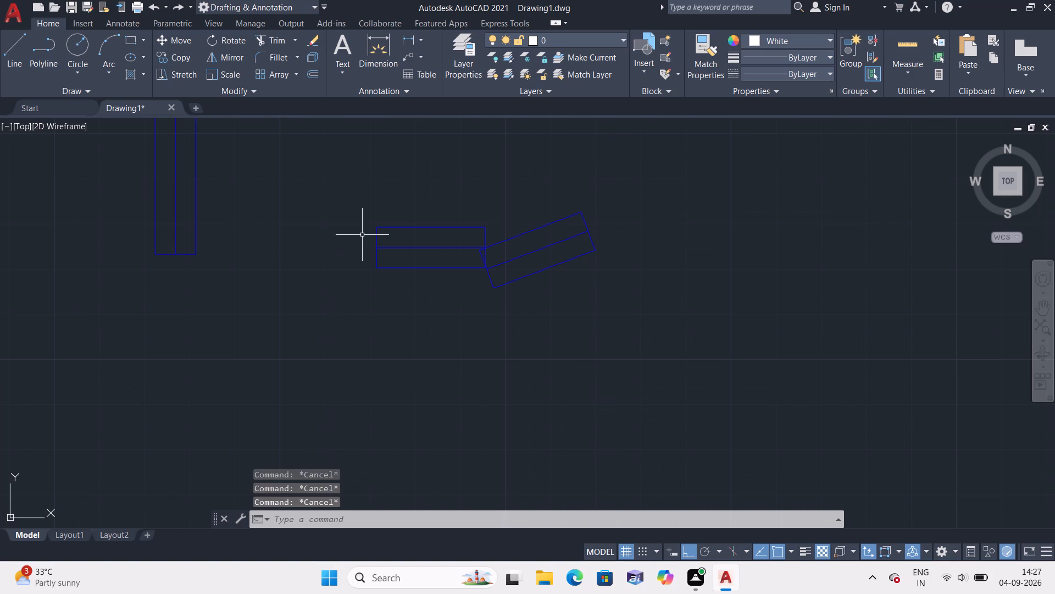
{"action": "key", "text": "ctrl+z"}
Rotate the horizontal 2' by 9" symbol by 270° around its south edge midpoint so it stands vertically.
{"action": "scroll", "coordinate": [395, 235], "scroll_direction": "down", "scroll_amount": 7}
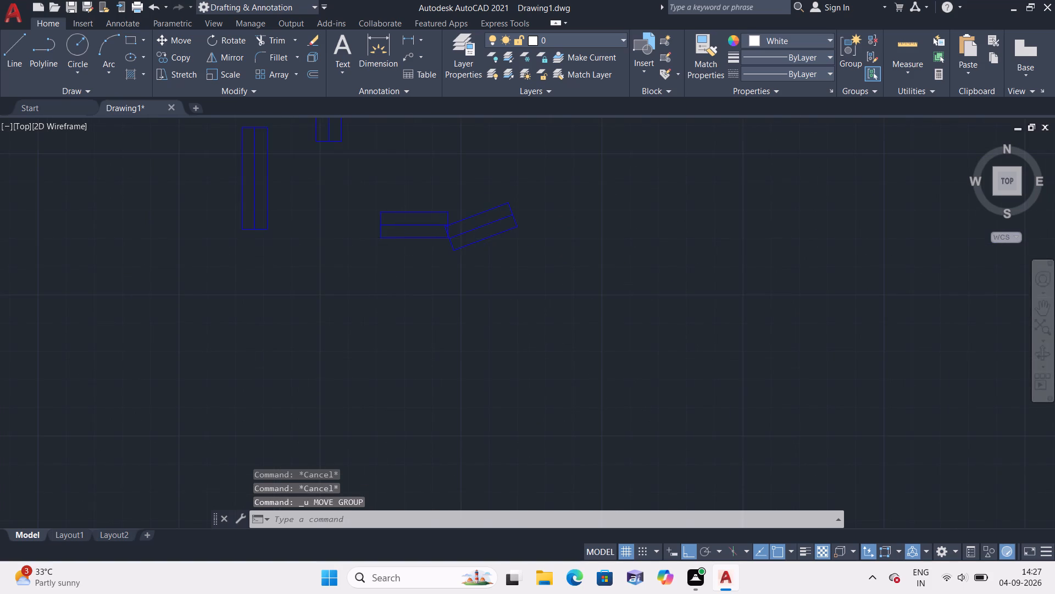
{"action": "scroll", "coordinate": [407, 250], "scroll_direction": "up", "scroll_amount": 2}
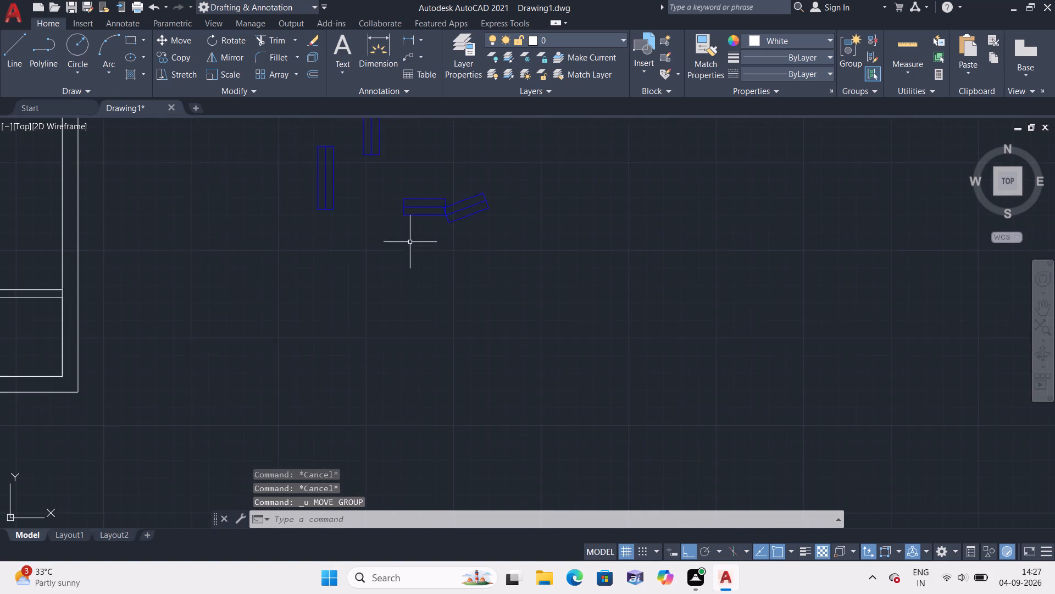
{"action": "scroll", "coordinate": [410, 241], "scroll_direction": "up", "scroll_amount": 2}
{"action": "middle_click_drag", "start_coordinate": [420, 239], "coordinate": [413, 381]}
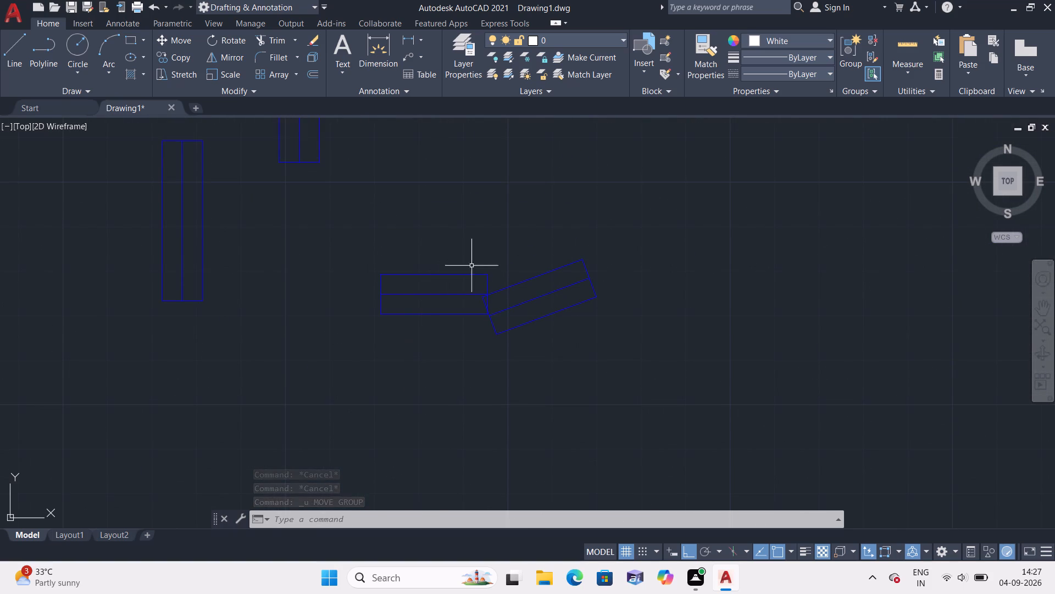
{"action": "left_click_drag", "start_coordinate": [484, 267], "coordinate": [382, 362]}
{"action": "scroll", "coordinate": [463, 313], "scroll_direction": "up", "scroll_amount": 4}
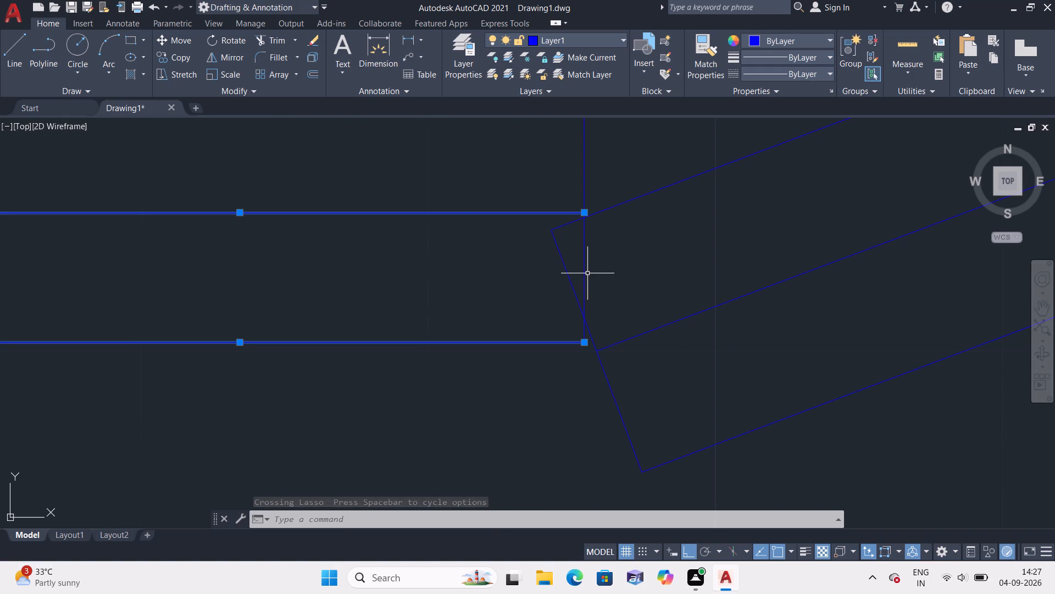
{"action": "left_click", "coordinate": [585, 276]}
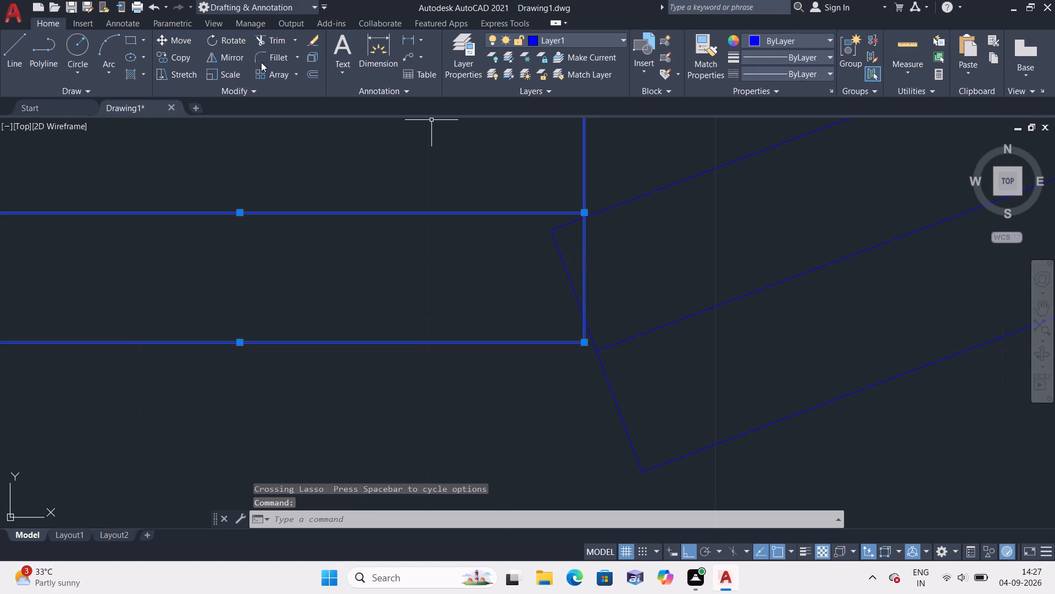
{"action": "left_click", "coordinate": [222, 43]}
{"action": "scroll", "coordinate": [233, 218], "scroll_direction": "down", "scroll_amount": 3}
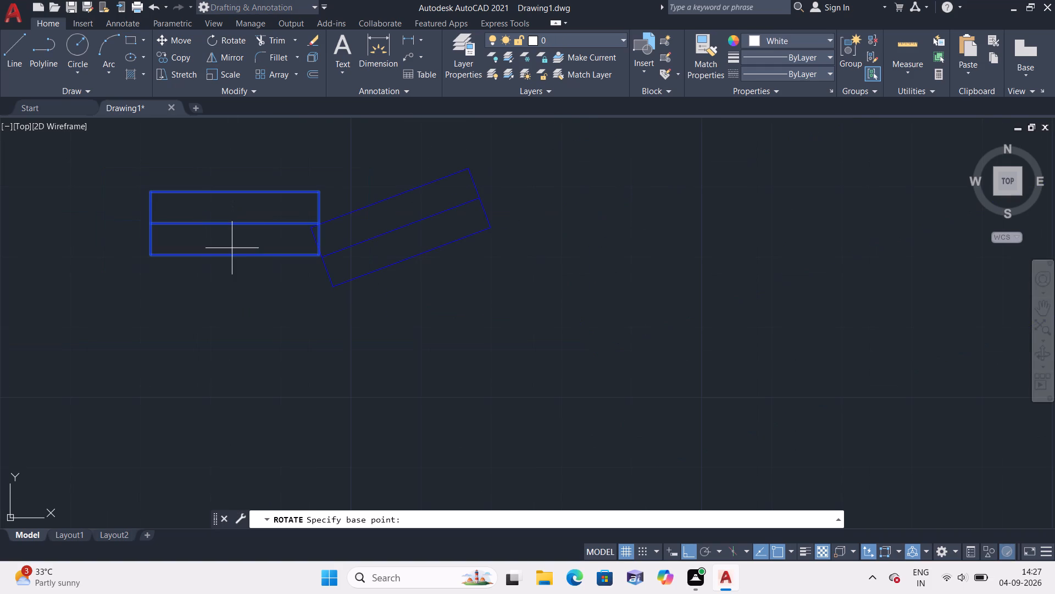
{"action": "left_click", "coordinate": [236, 256]}
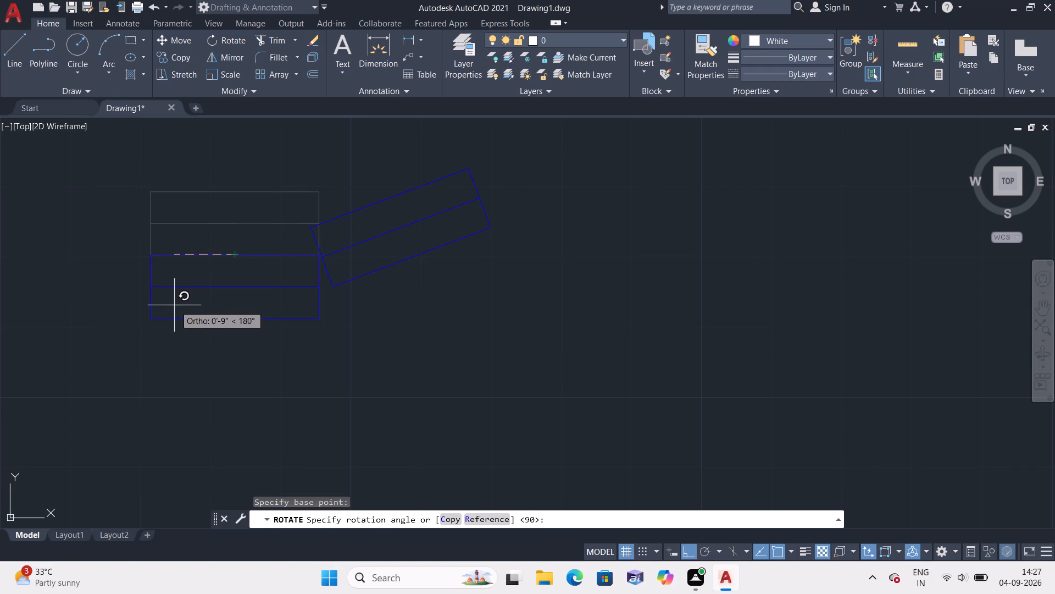
{"action": "left_click", "coordinate": [230, 388]}
Copy the vertical 2' symbol about 2'-1" west from its centre line's midpoint, and turn ortho off.
{"action": "scroll", "coordinate": [242, 493], "scroll_direction": "down", "scroll_amount": 2}
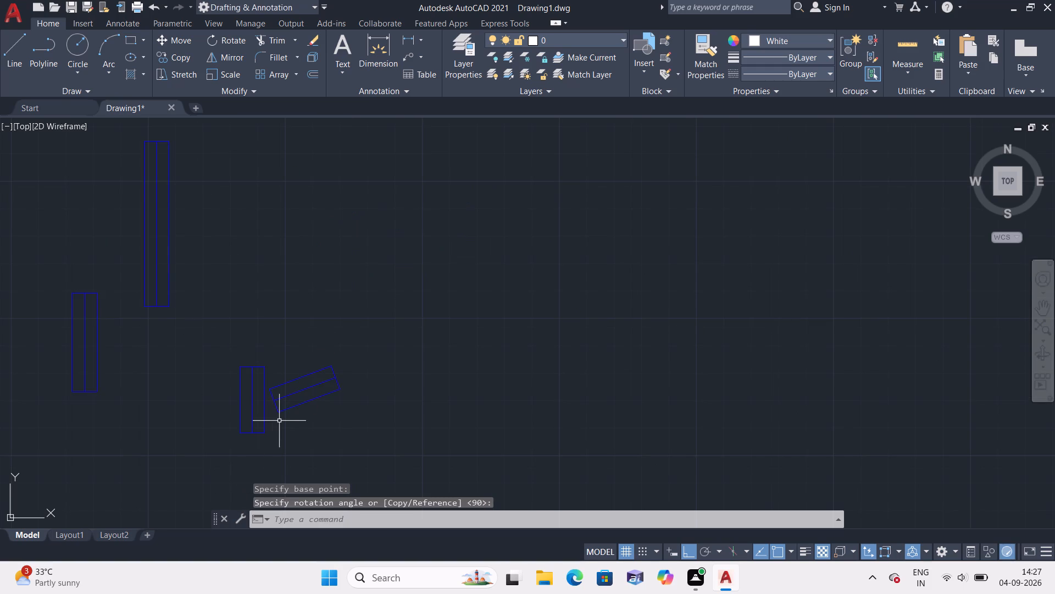
{"action": "scroll", "coordinate": [271, 409], "scroll_direction": "up", "scroll_amount": 1}
{"action": "left_click_drag", "start_coordinate": [259, 328], "coordinate": [204, 505]}
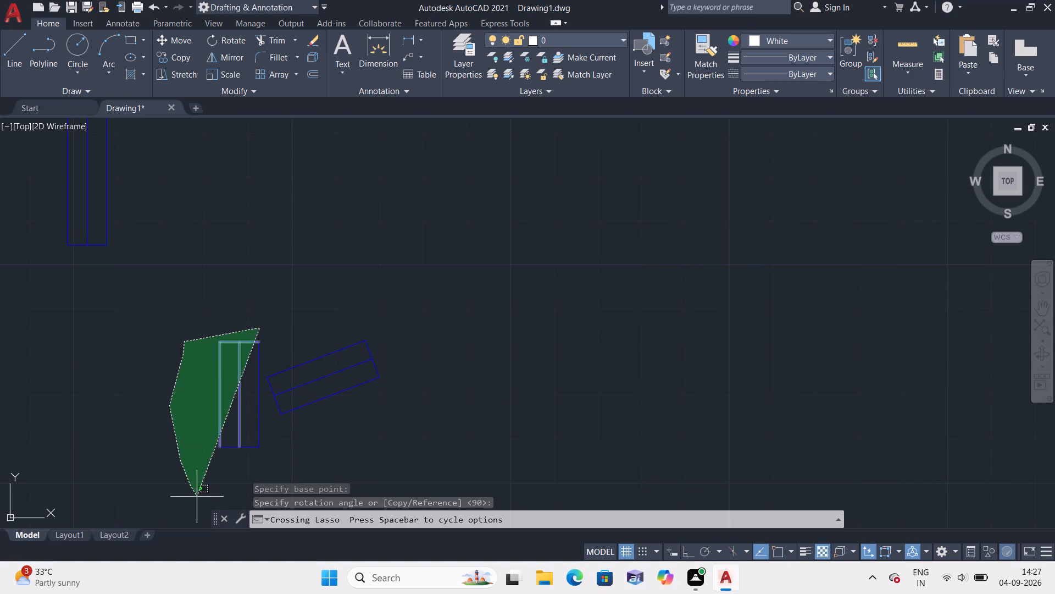
{"action": "left_click_drag", "start_coordinate": [204, 505], "coordinate": [271, 473]}
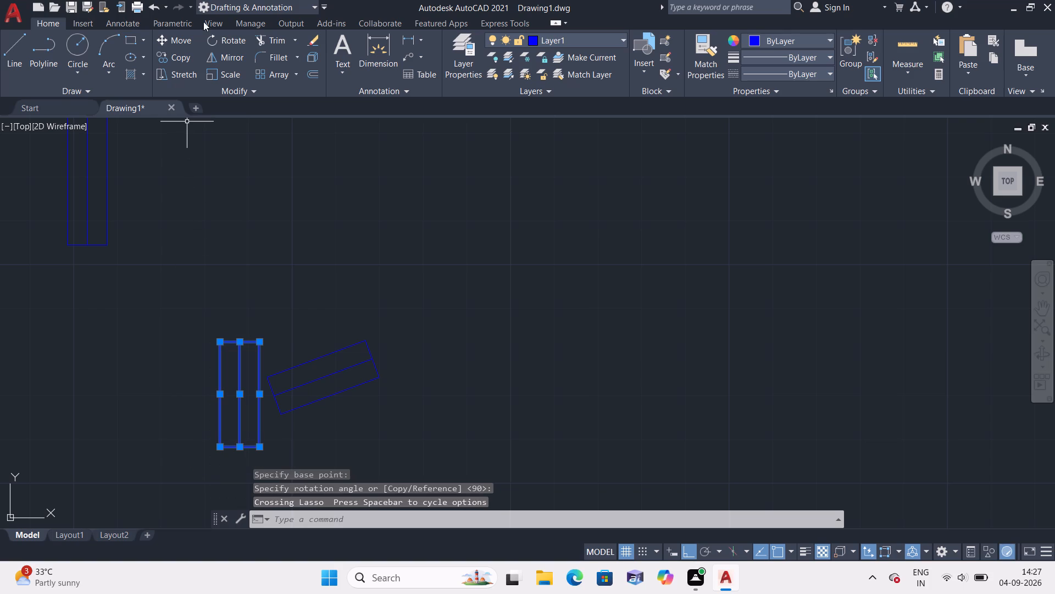
{"action": "left_click", "coordinate": [173, 58]}
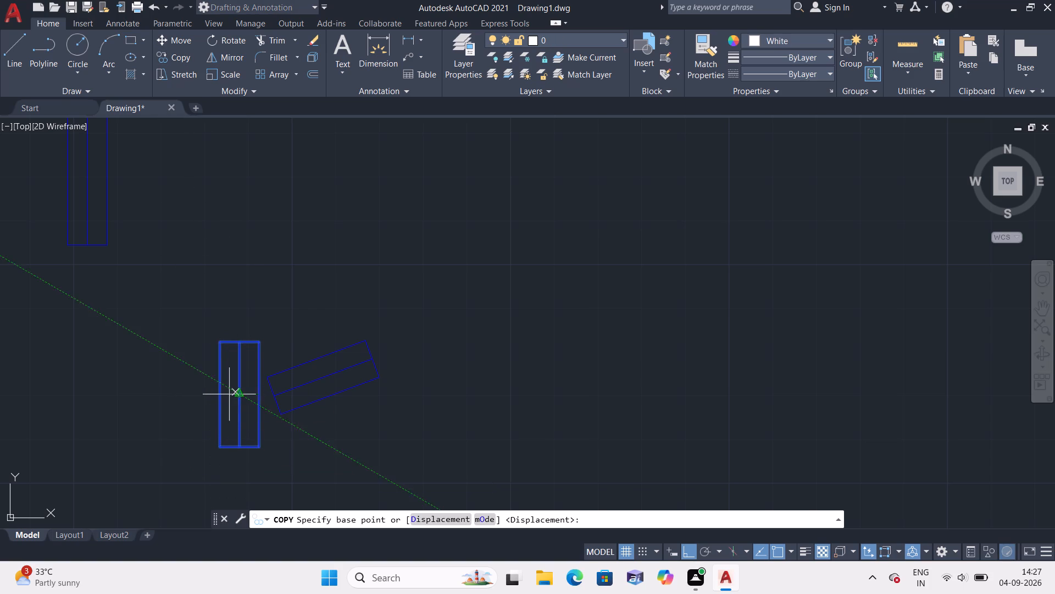
{"action": "left_click", "coordinate": [236, 397]}
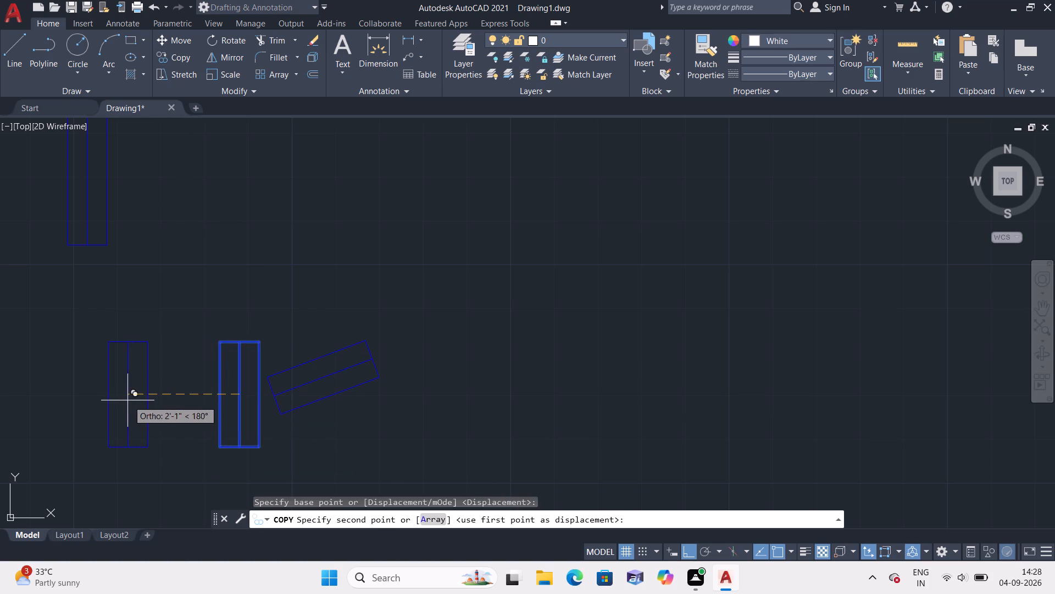
{"action": "left_click", "coordinate": [127, 400]}
{"action": "scroll", "coordinate": [127, 400], "scroll_direction": "down", "scroll_amount": 1}
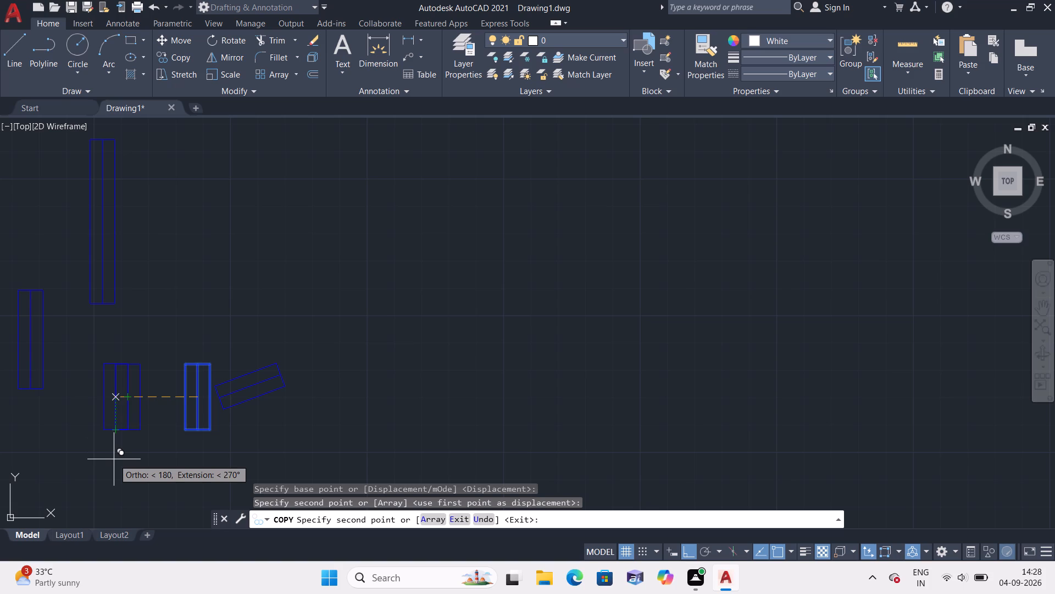
{"action": "key", "text": "F8"}
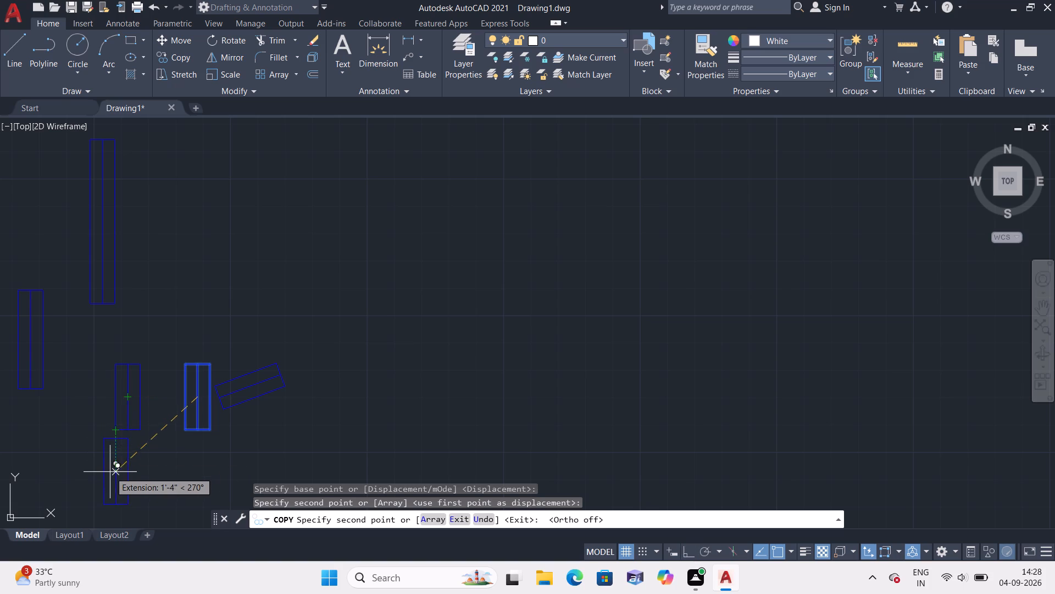
{"action": "key", "text": "Escape"}
Move the copied 2' symbol by its west edge midpoint to the midpoint of the southeast room's east inner wall line.
{"action": "scroll", "coordinate": [115, 466], "scroll_direction": "down", "scroll_amount": 1}
{"action": "middle_click_drag", "start_coordinate": [115, 466], "coordinate": [165, 435]}
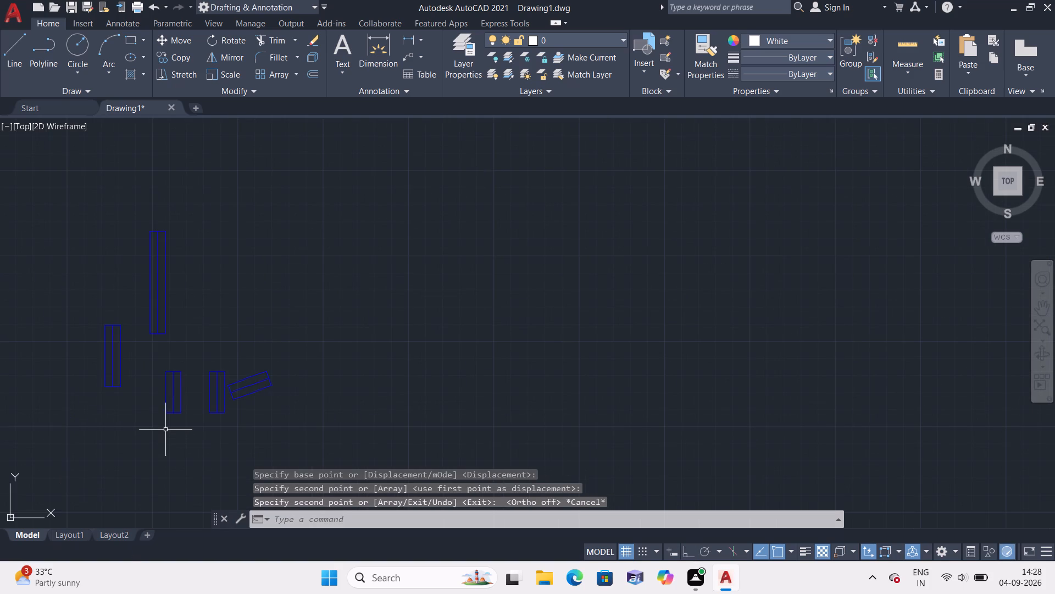
{"action": "left_click_drag", "start_coordinate": [179, 355], "coordinate": [165, 371]}
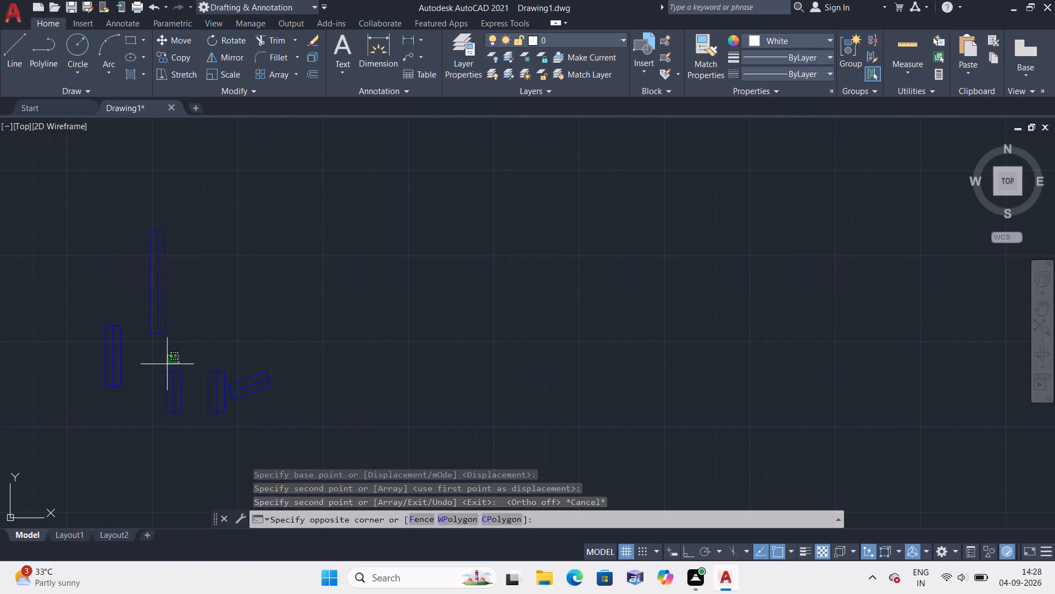
{"action": "left_click_drag", "start_coordinate": [165, 371], "coordinate": [183, 425]}
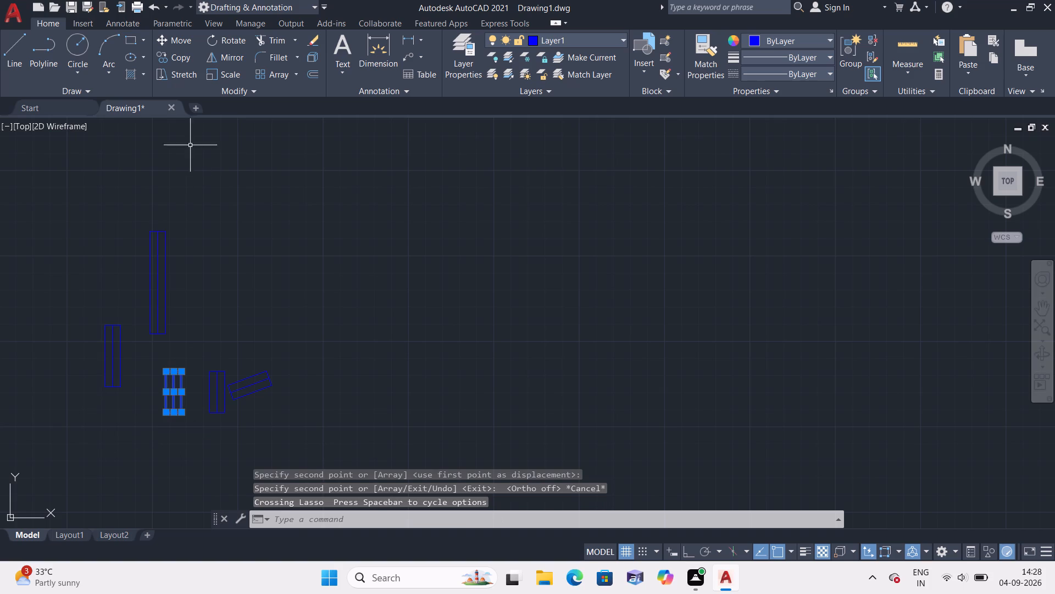
{"action": "scroll", "coordinate": [178, 408], "scroll_direction": "up", "scroll_amount": 3}
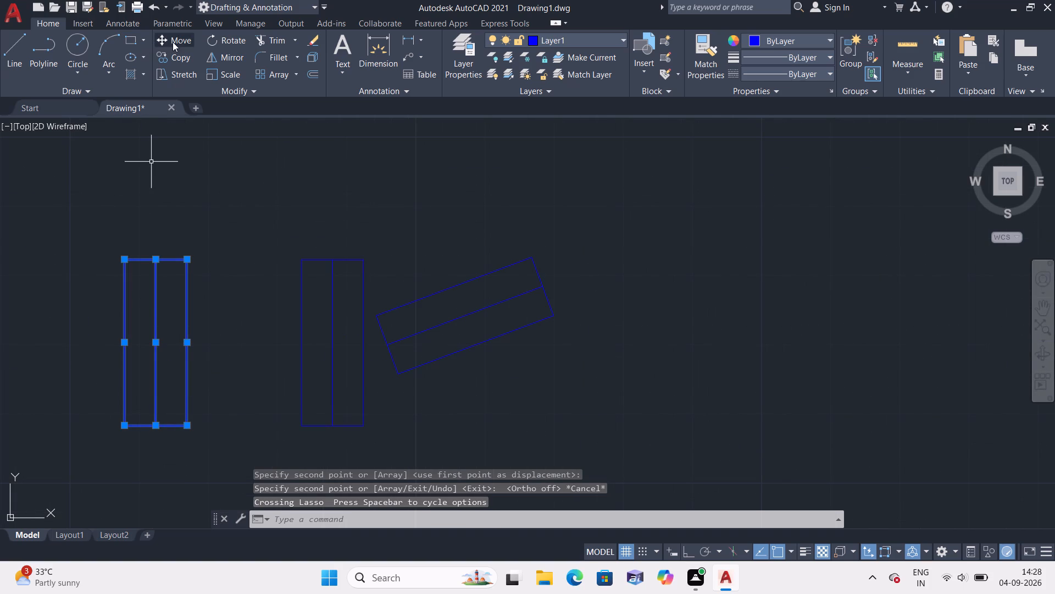
{"action": "left_click", "coordinate": [173, 42]}
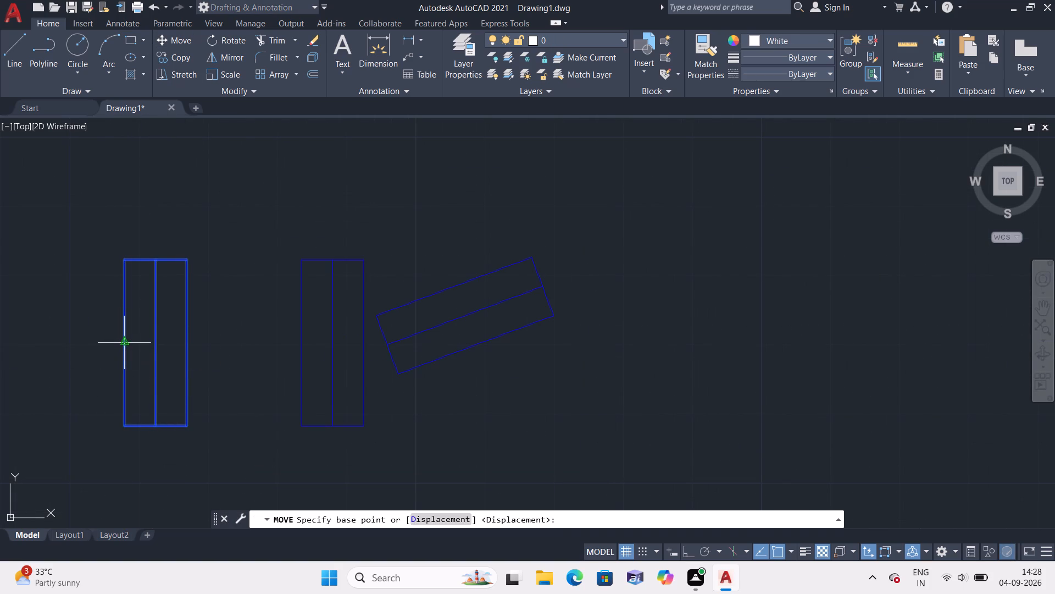
{"action": "left_click", "coordinate": [125, 344]}
{"action": "scroll", "coordinate": [100, 389], "scroll_direction": "down", "scroll_amount": 1}
{"action": "middle_click_drag", "start_coordinate": [100, 389], "coordinate": [378, 204]}
{"action": "scroll", "coordinate": [388, 200], "scroll_direction": "down", "scroll_amount": 2}
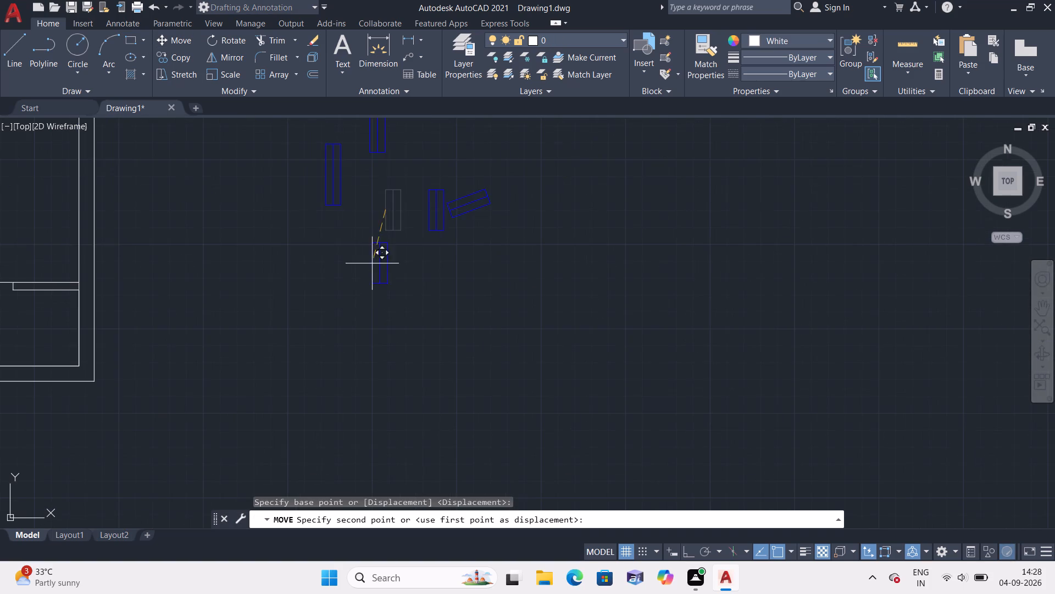
{"action": "middle_click_drag", "start_coordinate": [94, 339], "coordinate": [254, 346]}
{"action": "scroll", "coordinate": [229, 343], "scroll_direction": "up", "scroll_amount": 1}
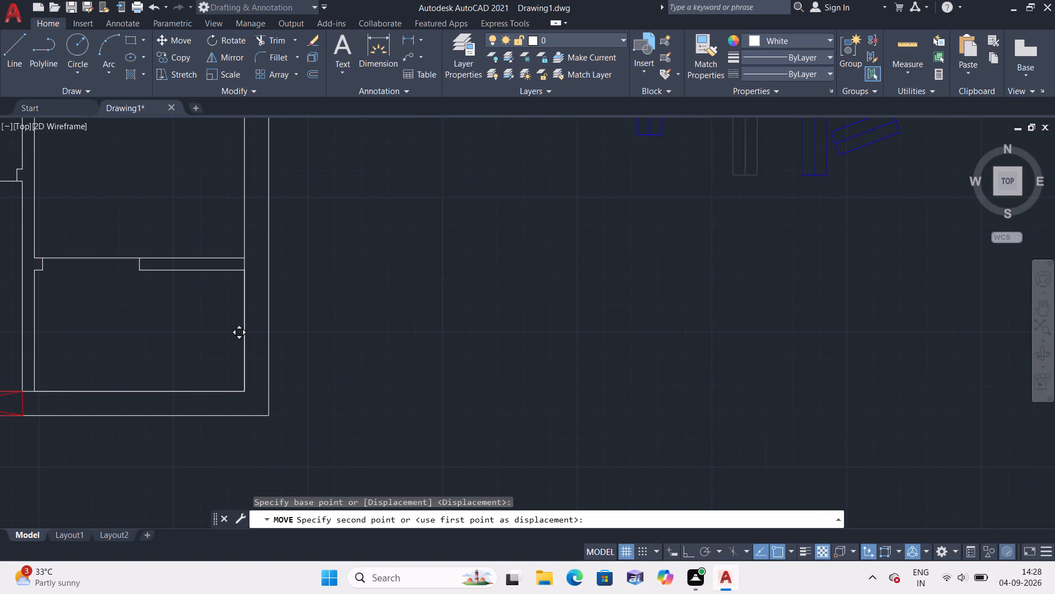
{"action": "scroll", "coordinate": [229, 343], "scroll_direction": "up", "scroll_amount": 2}
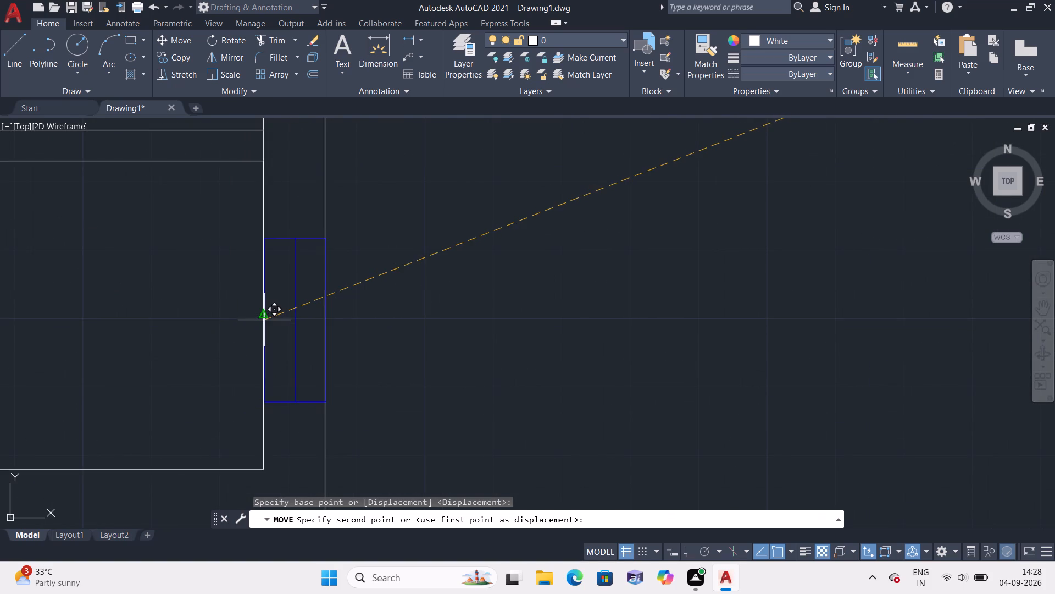
{"action": "left_click", "coordinate": [262, 312]}
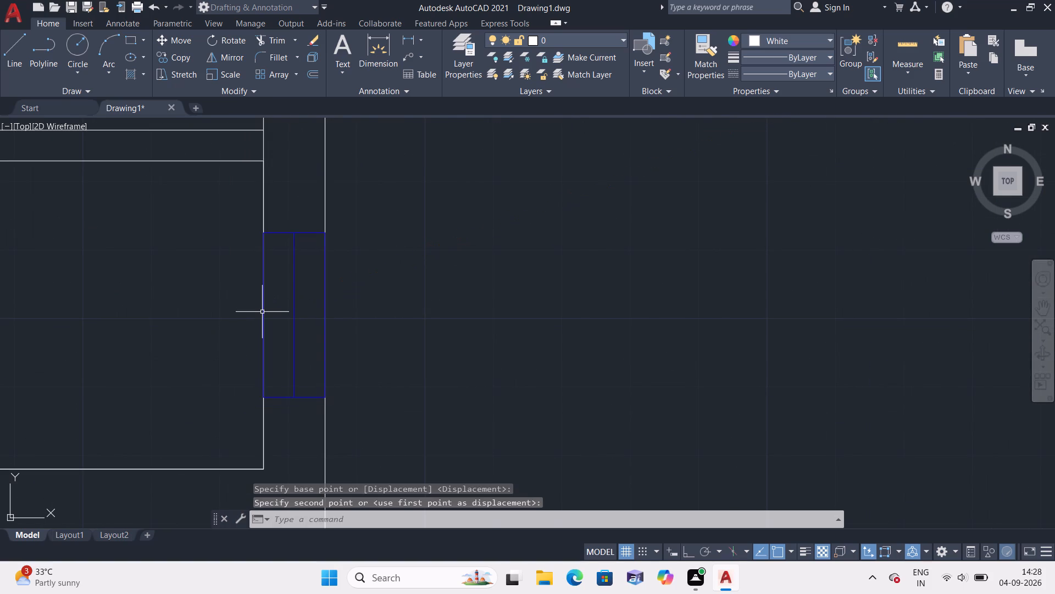
{"action": "scroll", "coordinate": [262, 312], "scroll_direction": "down", "scroll_amount": 2}
{"action": "scroll", "coordinate": [356, 289], "scroll_direction": "down", "scroll_amount": 1}
{"action": "middle_click_drag", "start_coordinate": [356, 289], "coordinate": [376, 311]}
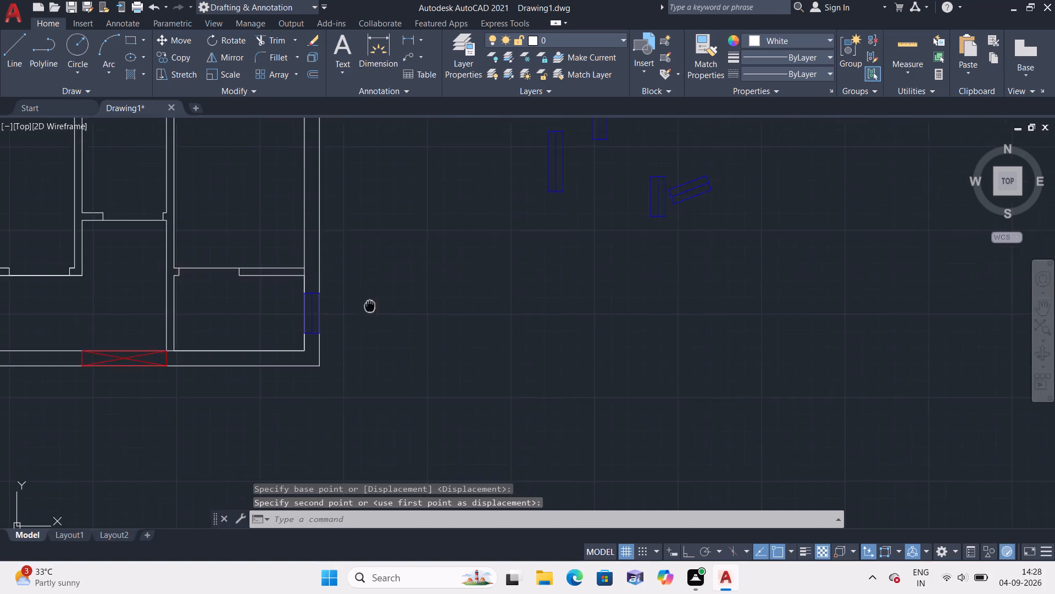
Erase the helper line along the southeast room's east inner wall face.
{"action": "middle_click_drag", "start_coordinate": [376, 311], "coordinate": [390, 322]}
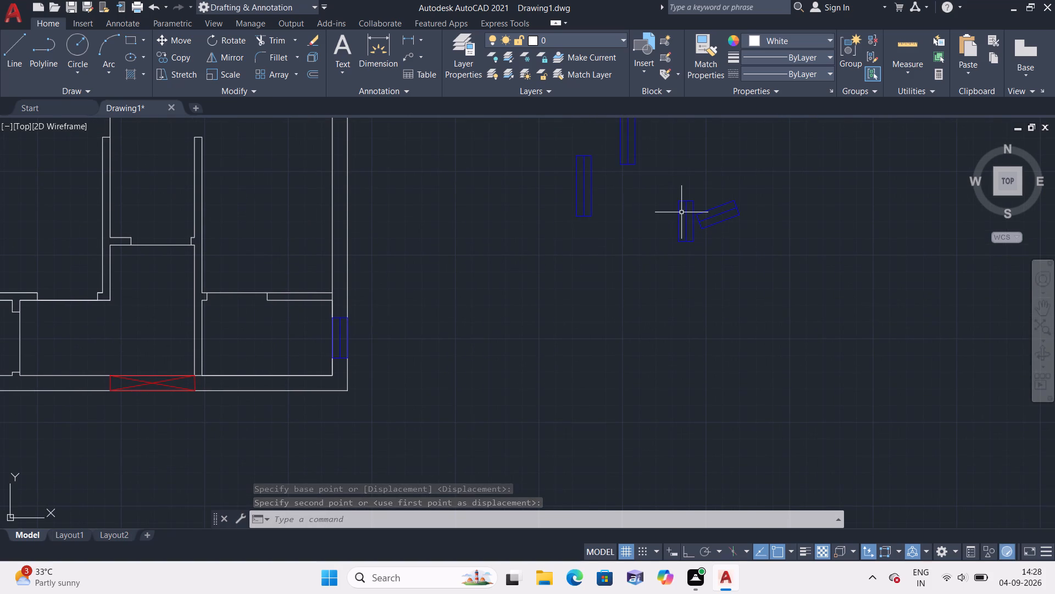
{"action": "scroll", "coordinate": [681, 212], "scroll_direction": "up", "scroll_amount": 1}
{"action": "scroll", "coordinate": [674, 219], "scroll_direction": "down", "scroll_amount": 2}
{"action": "scroll", "coordinate": [382, 318], "scroll_direction": "up", "scroll_amount": 3}
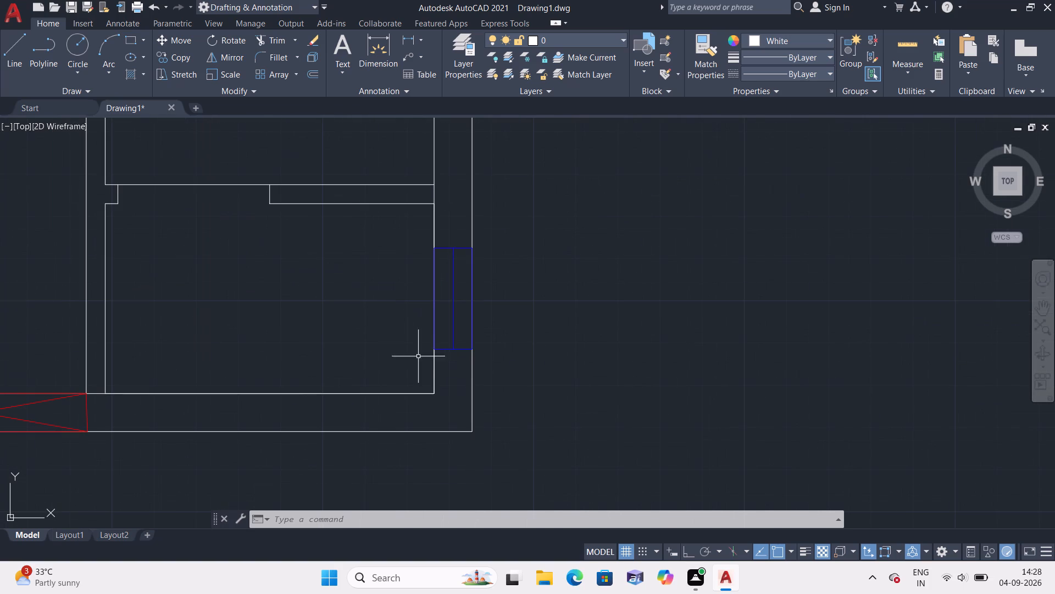
{"action": "left_click", "coordinate": [432, 375]}
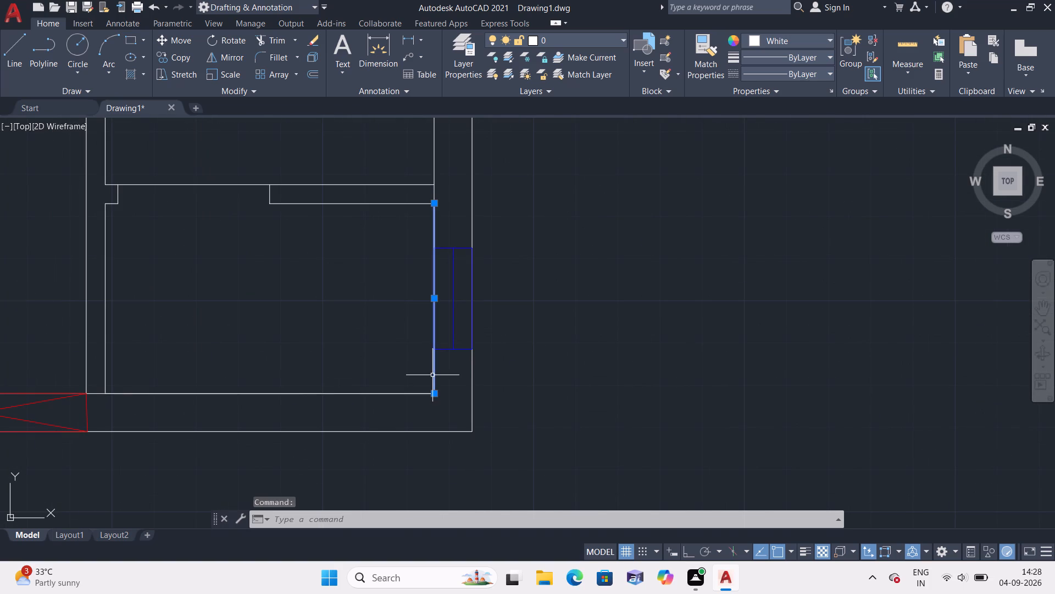
{"action": "key", "text": "Delete"}
Draw a helper line along the southwest room's west inner wall face, from its northwest corner to its southwest corner.
{"action": "scroll", "coordinate": [432, 375], "scroll_direction": "down", "scroll_amount": 4}
{"action": "scroll", "coordinate": [290, 373], "scroll_direction": "up", "scroll_amount": 1}
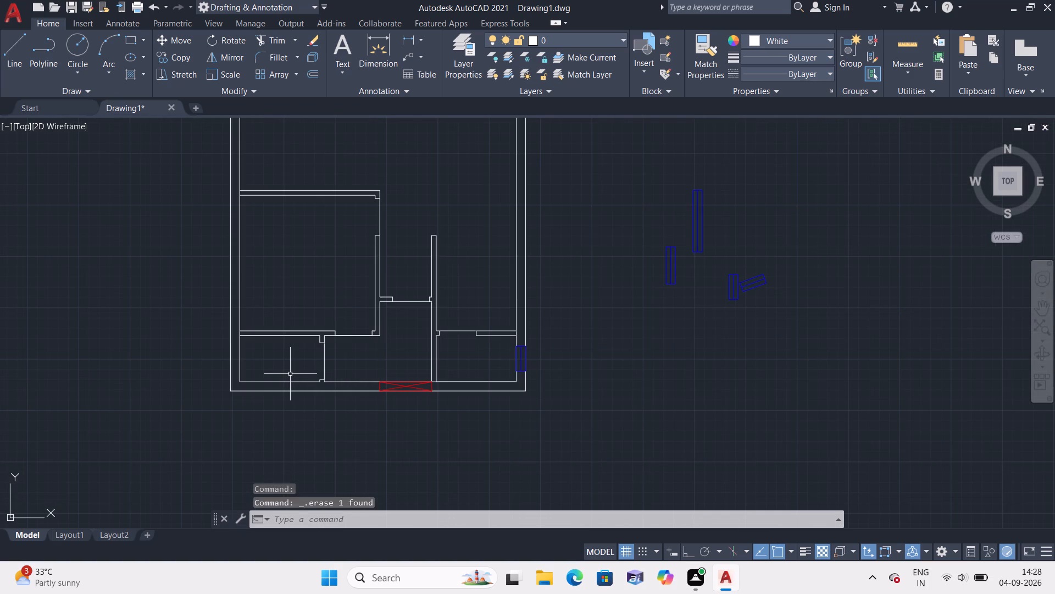
{"action": "key", "text": "l"}
{"action": "key", "text": "space"}
{"action": "scroll", "coordinate": [257, 353], "scroll_direction": "up", "scroll_amount": 3}
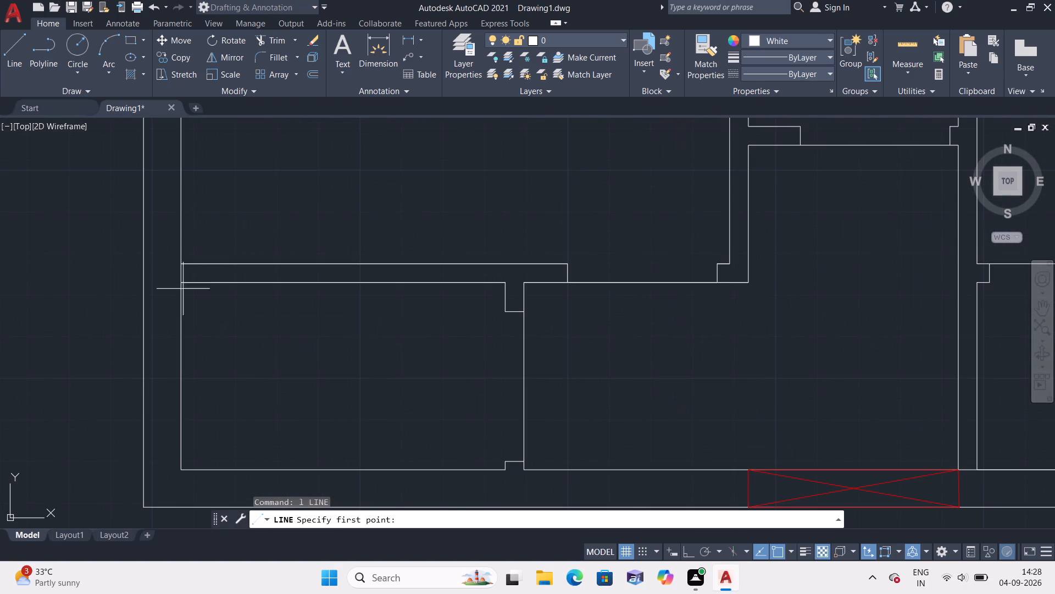
{"action": "left_click", "coordinate": [180, 284]}
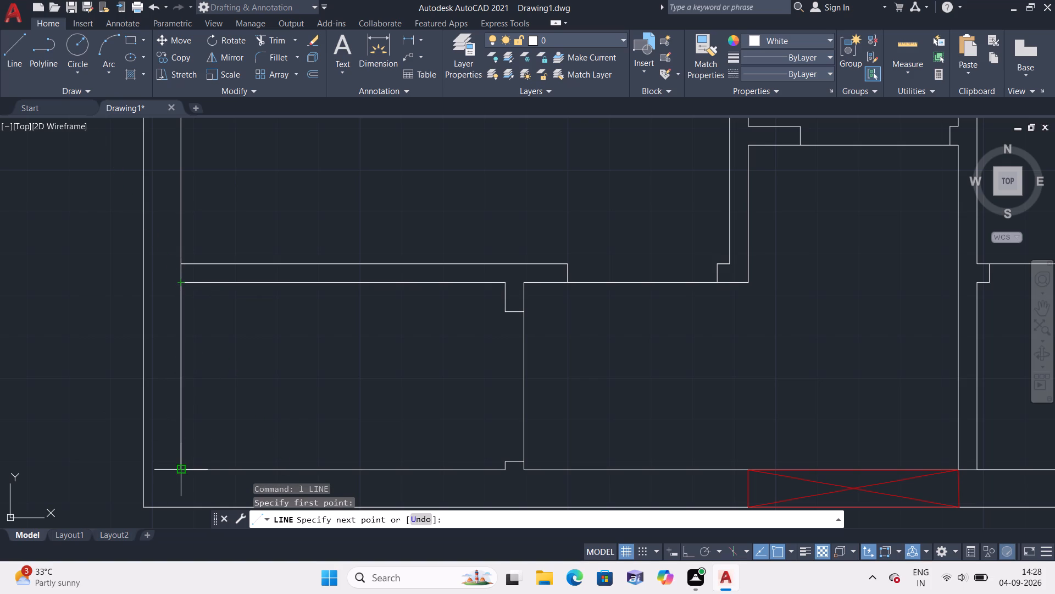
{"action": "left_click", "coordinate": [183, 466]}
{"action": "key", "text": "Escape"}
Move the vertical 2' by 9" symbol by its east edge midpoint to the midpoint of the southwest room's west inner wall line.
{"action": "scroll", "coordinate": [216, 459], "scroll_direction": "down", "scroll_amount": 3}
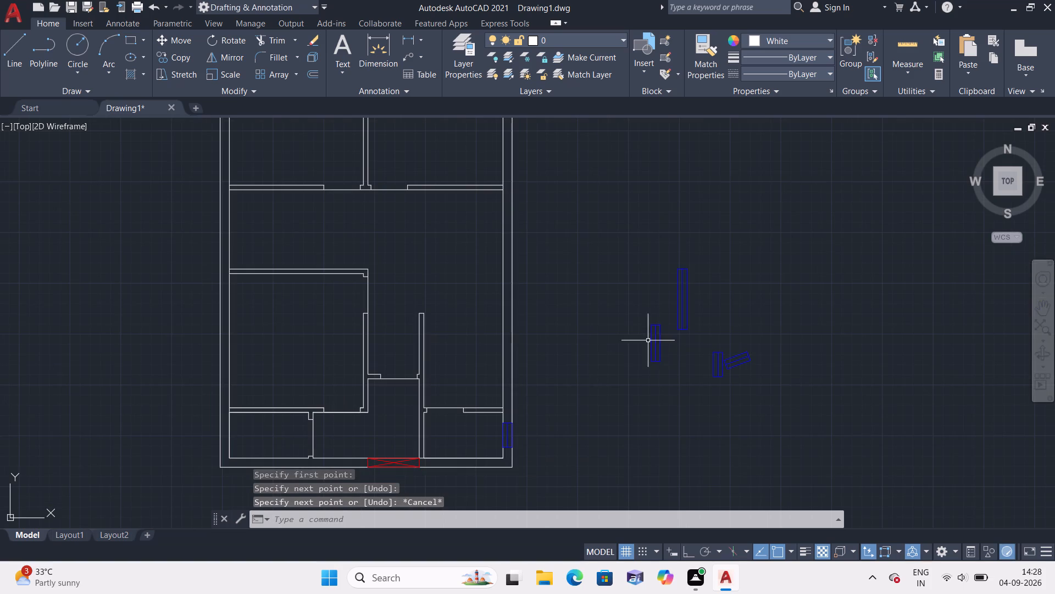
{"action": "scroll", "coordinate": [660, 339], "scroll_direction": "up", "scroll_amount": 2}
{"action": "left_click_drag", "start_coordinate": [801, 343], "coordinate": [795, 443]}
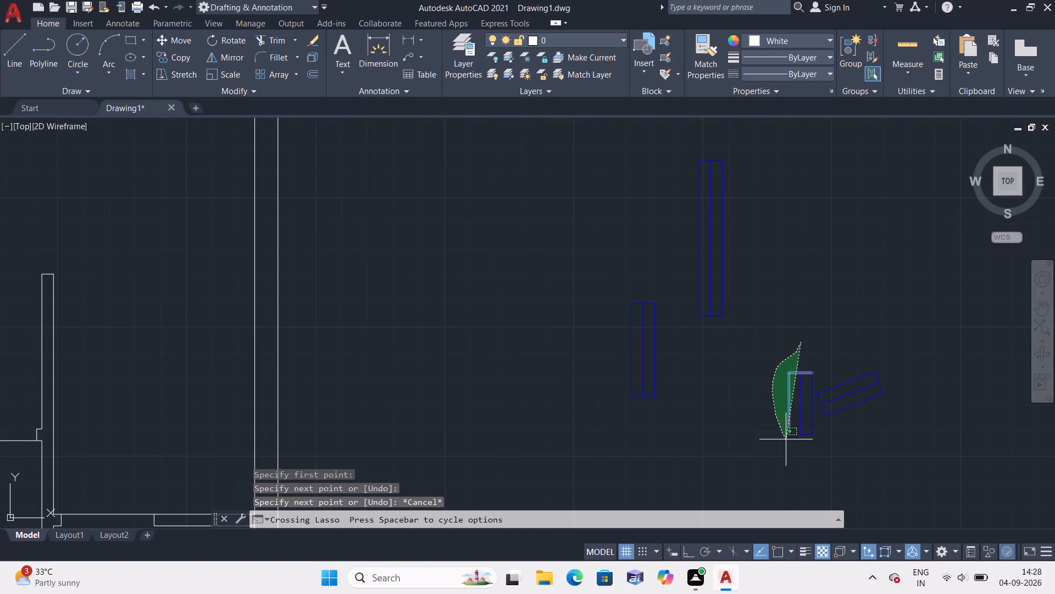
{"action": "left_click_drag", "start_coordinate": [795, 443], "coordinate": [818, 437]}
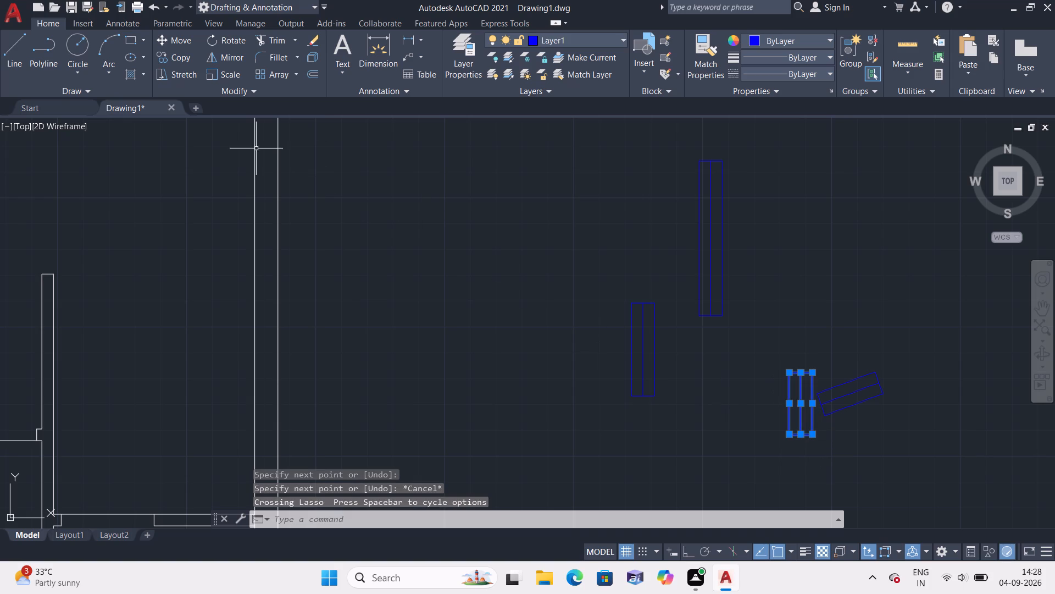
{"action": "left_click", "coordinate": [184, 45]}
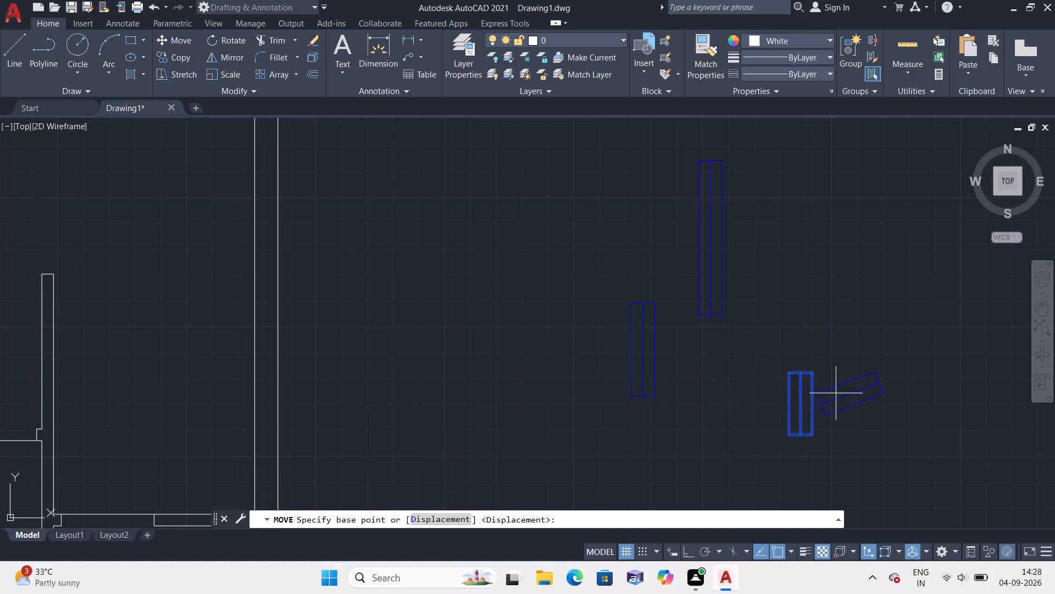
{"action": "left_click", "coordinate": [808, 407]}
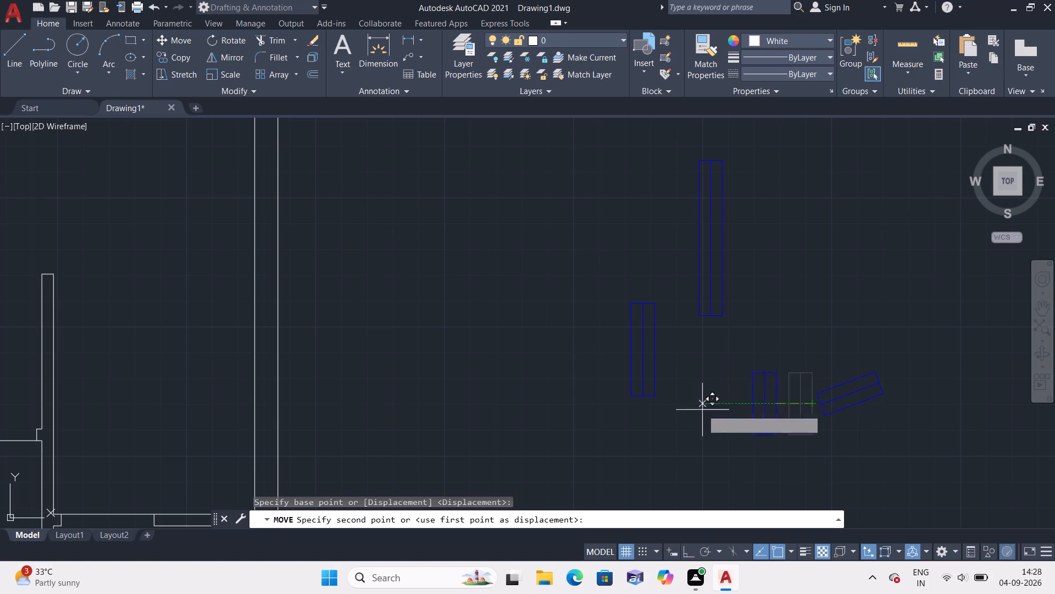
{"action": "scroll", "coordinate": [242, 412], "scroll_direction": "down", "scroll_amount": 1}
{"action": "middle_click_drag", "start_coordinate": [242, 412], "coordinate": [486, 206]}
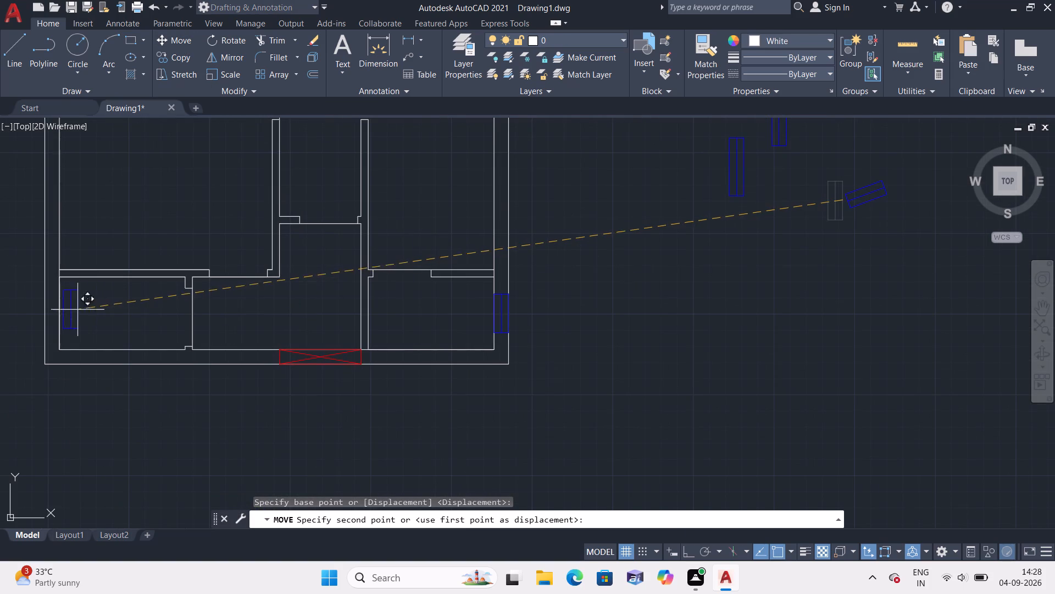
{"action": "scroll", "coordinate": [43, 314], "scroll_direction": "up", "scroll_amount": 2}
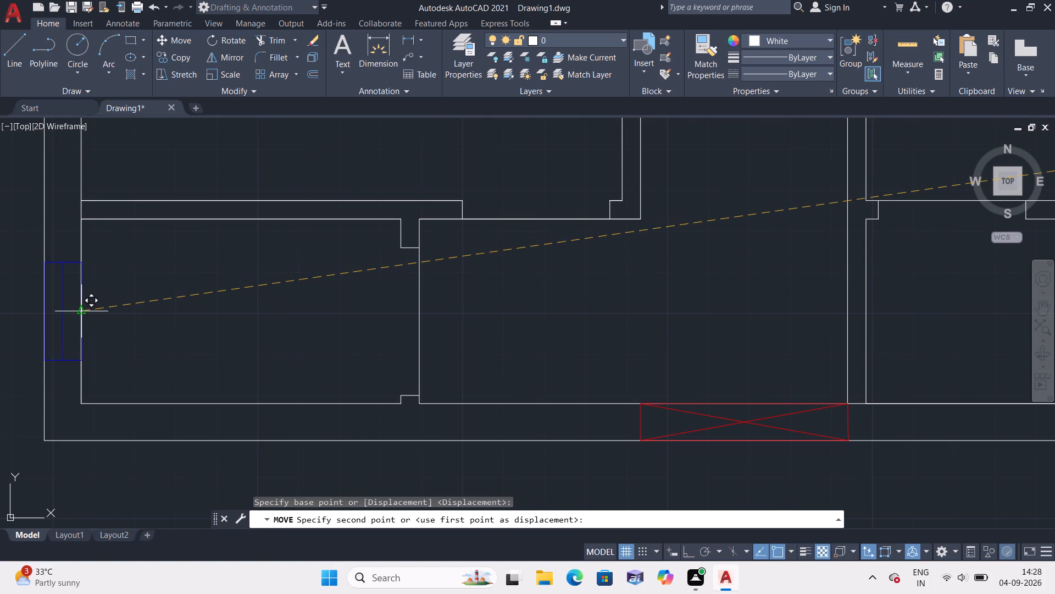
{"action": "left_click", "coordinate": [83, 309]}
{"action": "key", "text": "Escape"}
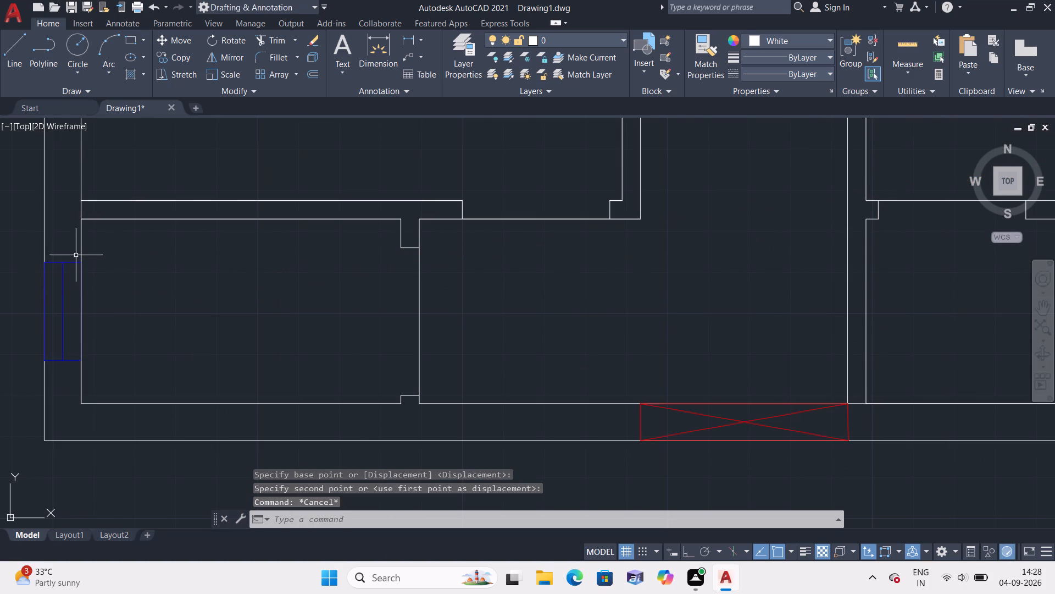
Erase the helper line along the southwest room's west inner wall face.
{"action": "left_click", "coordinate": [80, 249]}
{"action": "key", "text": "Delete"}
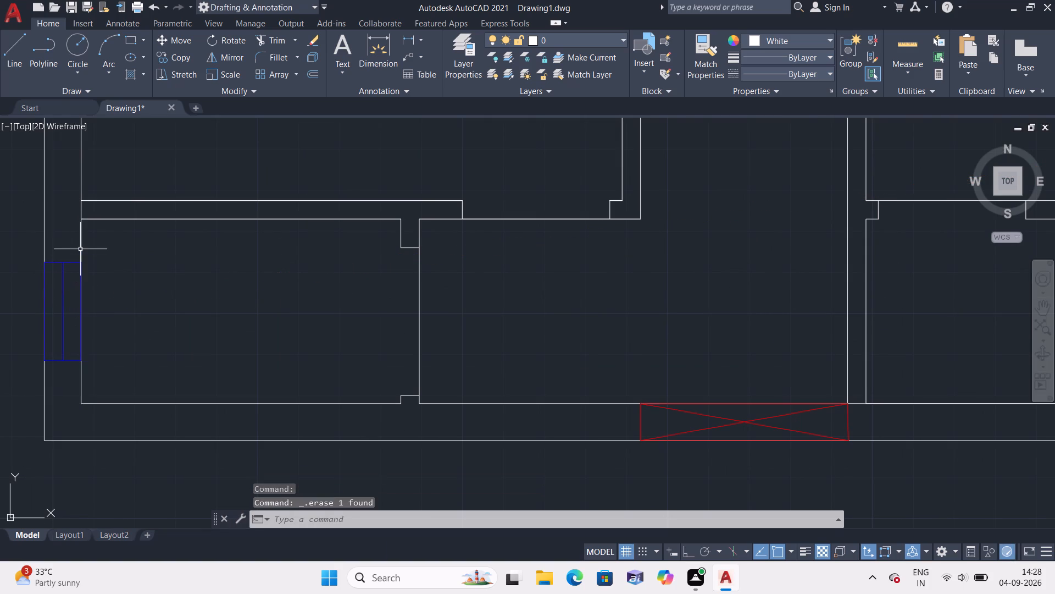
Copy the vertical 3' by 9" symbol a short distance west, using its west edge midpoint as base point.
{"action": "scroll", "coordinate": [111, 268], "scroll_direction": "down", "scroll_amount": 3}
{"action": "middle_click_drag", "start_coordinate": [309, 344], "coordinate": [243, 384]}
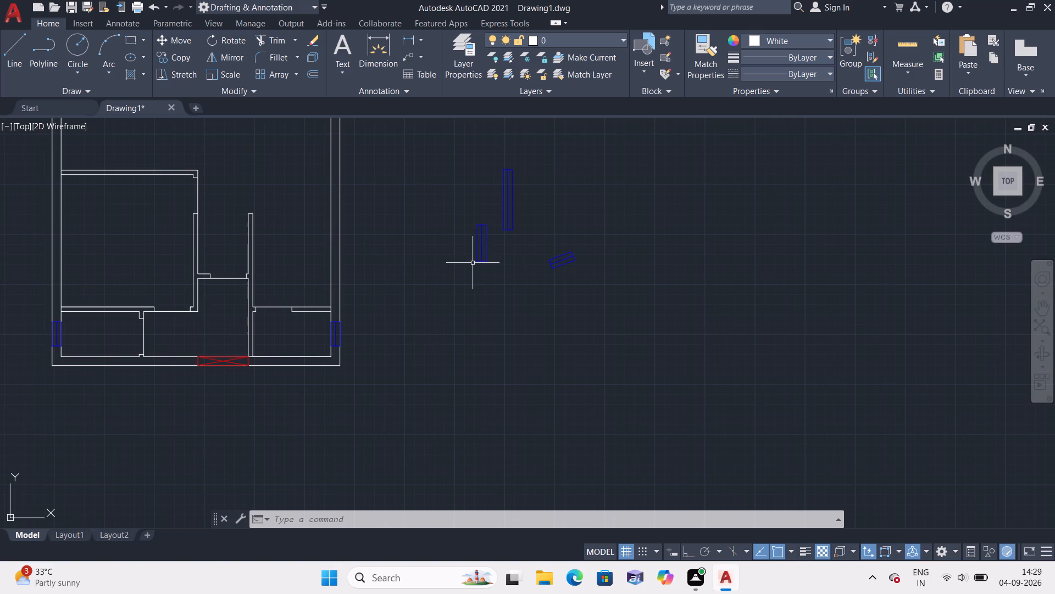
{"action": "scroll", "coordinate": [474, 250], "scroll_direction": "up", "scroll_amount": 2}
{"action": "left_click_drag", "start_coordinate": [503, 174], "coordinate": [490, 312]}
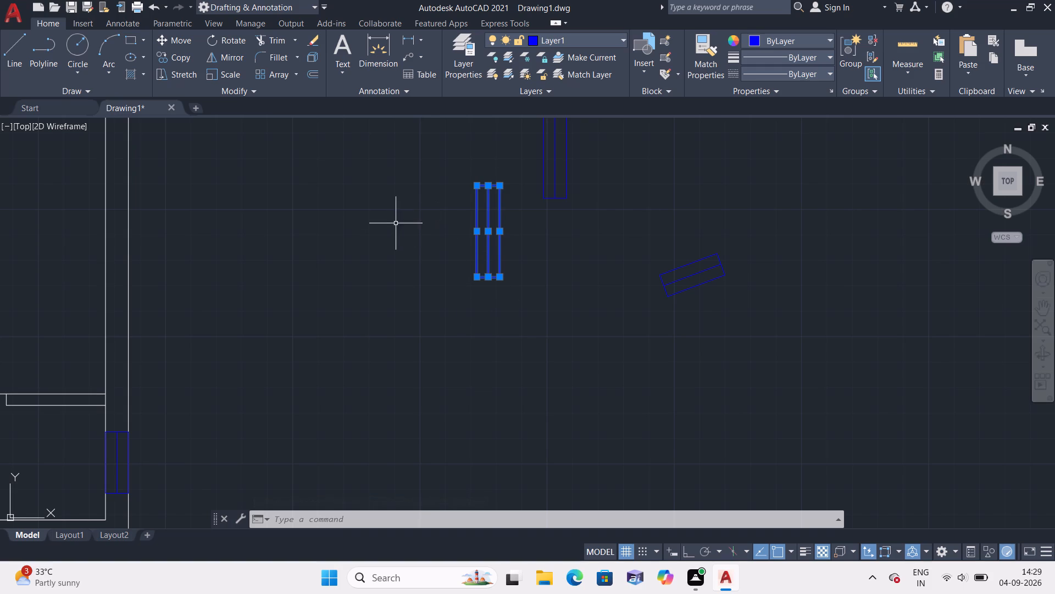
{"action": "left_click", "coordinate": [177, 54]}
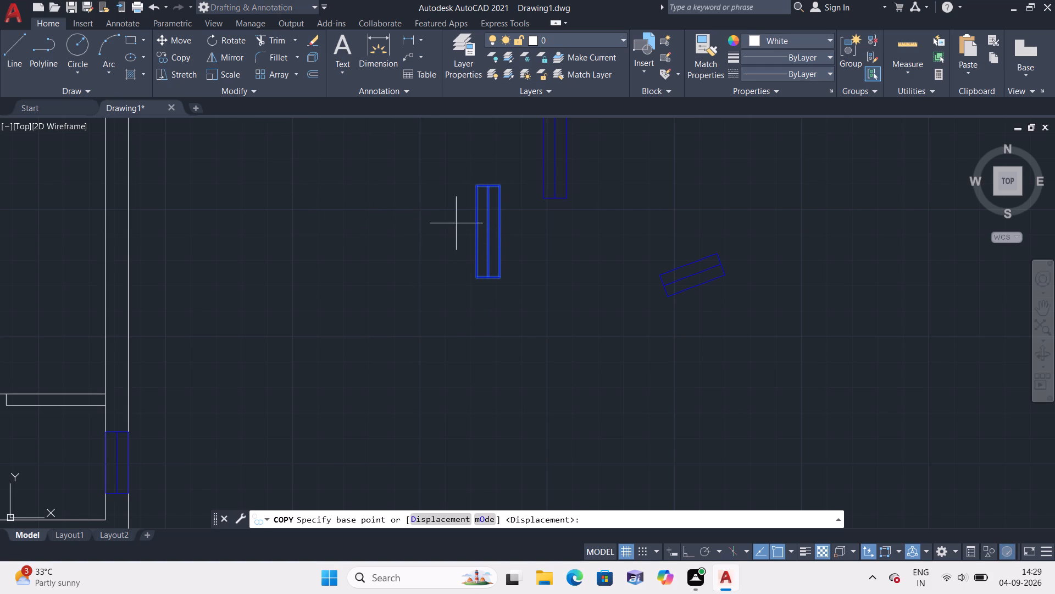
{"action": "left_click", "coordinate": [480, 228]}
{"action": "left_click", "coordinate": [380, 237]}
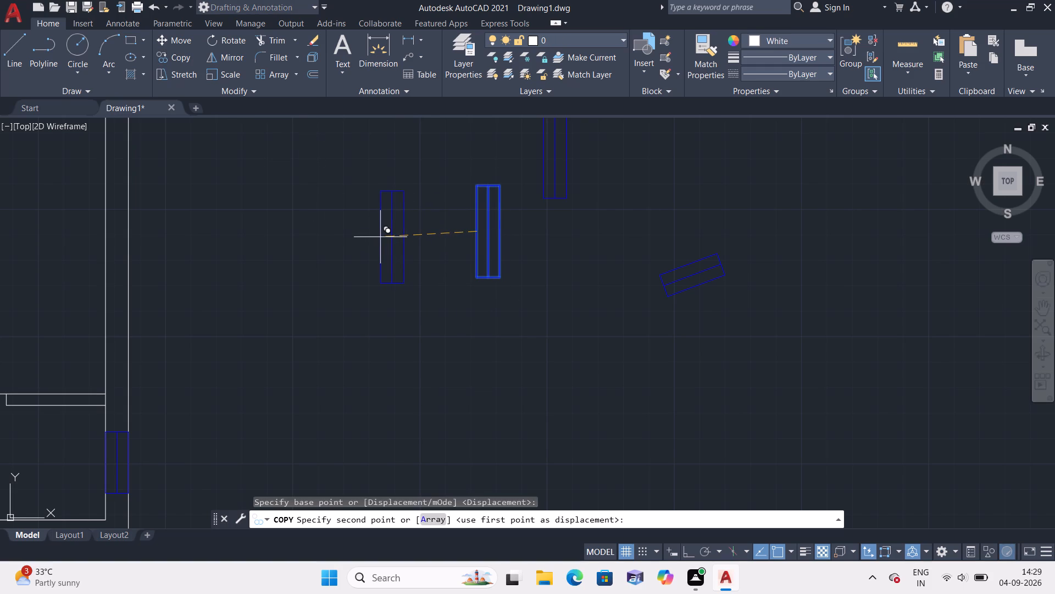
{"action": "key", "text": "Escape"}
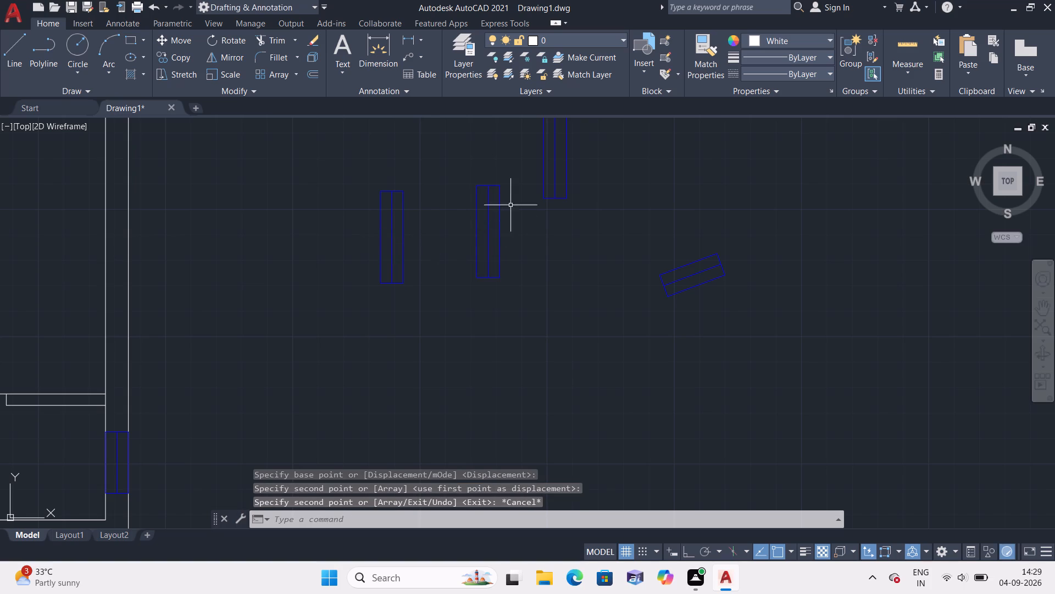
With ortho on, rotate the original 3' symbol by 90° around its east edge midpoint so it lies horizontally.
{"action": "left_click_drag", "start_coordinate": [506, 180], "coordinate": [518, 284]}
{"action": "left_click", "coordinate": [232, 40]}
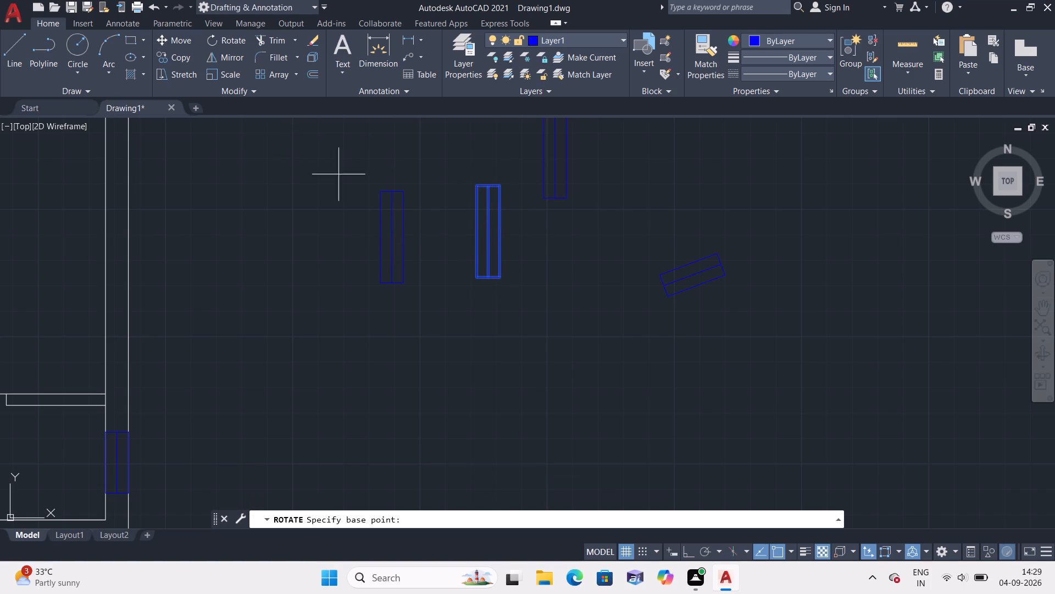
{"action": "left_click", "coordinate": [502, 230]}
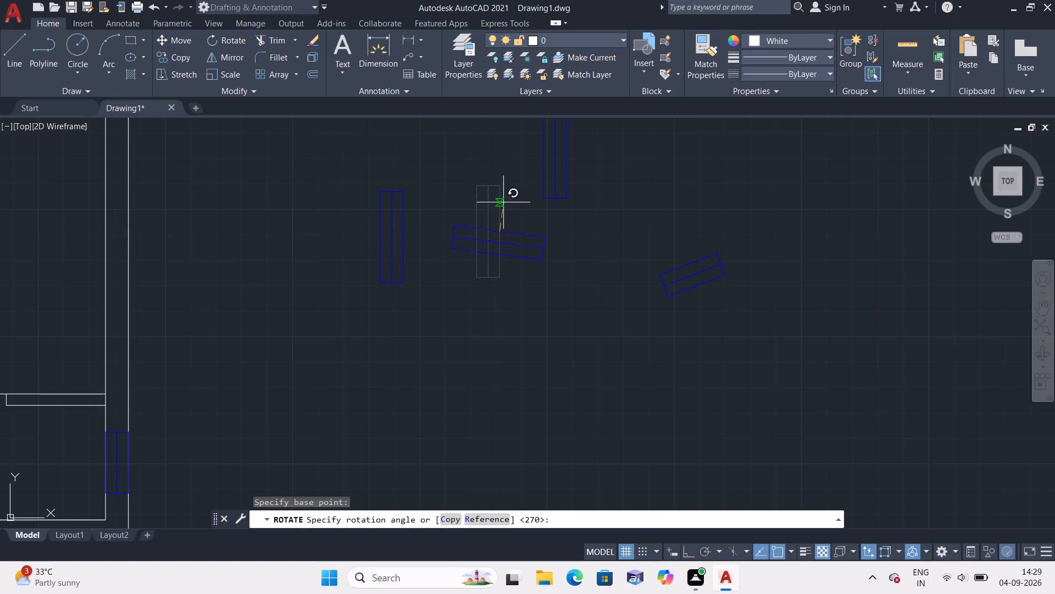
{"action": "key", "text": "F8"}
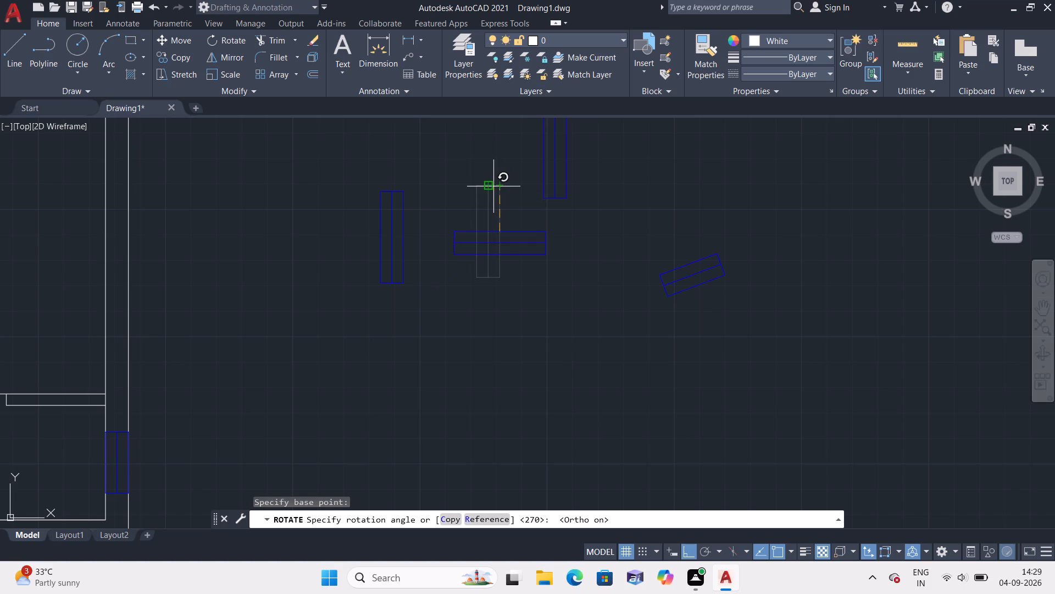
{"action": "left_click", "coordinate": [501, 164]}
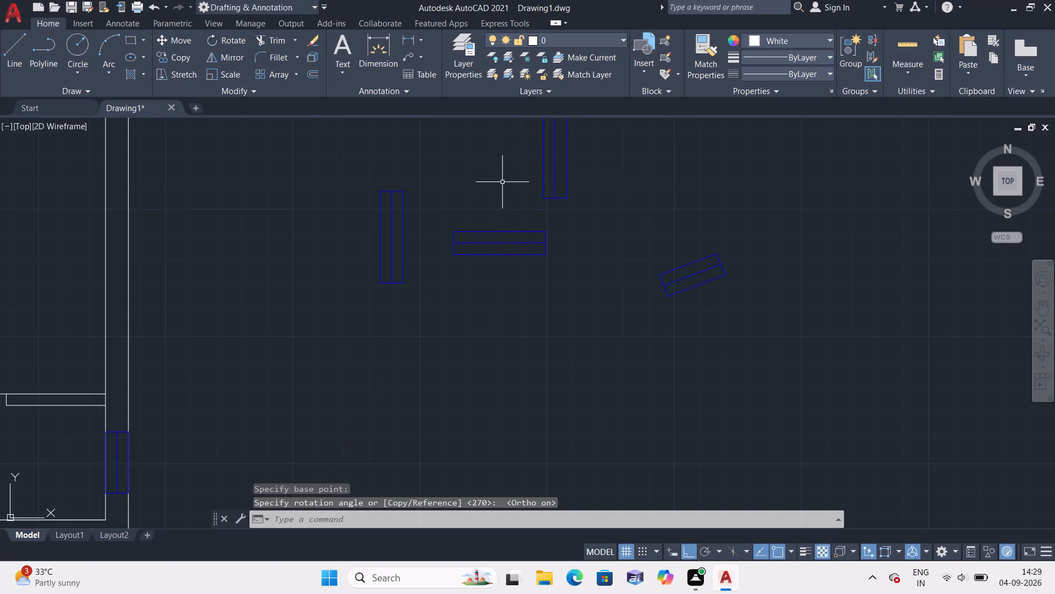
With ortho off, move the horizontal 3' symbol by its north edge midpoint to the midpoint of the southeast room's south inner wall line.
{"action": "left_click_drag", "start_coordinate": [543, 226], "coordinate": [468, 237]}
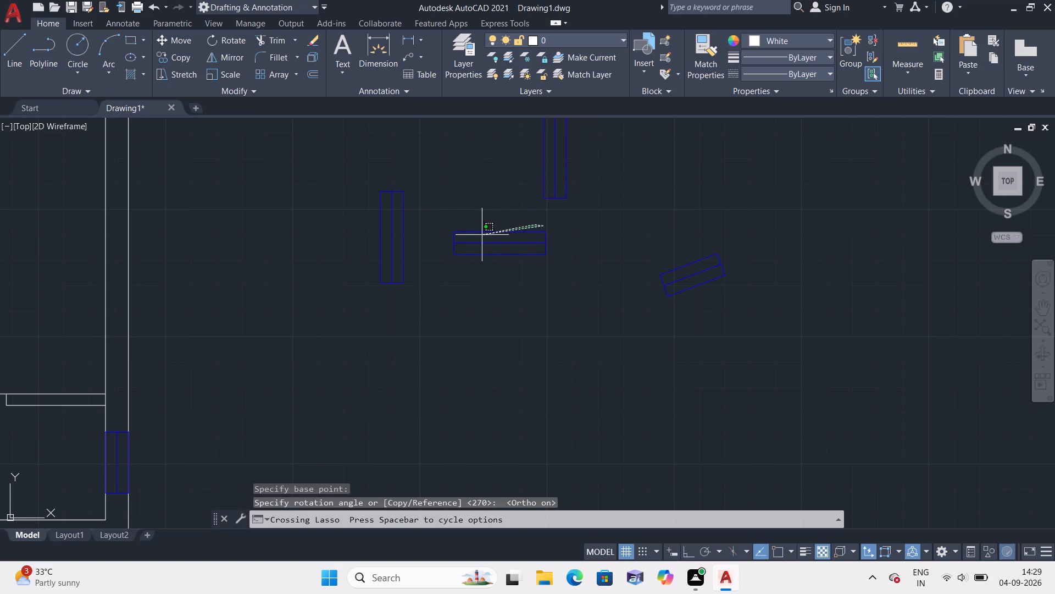
{"action": "left_click_drag", "start_coordinate": [468, 237], "coordinate": [542, 266]}
{"action": "scroll", "coordinate": [488, 233], "scroll_direction": "up", "scroll_amount": 2}
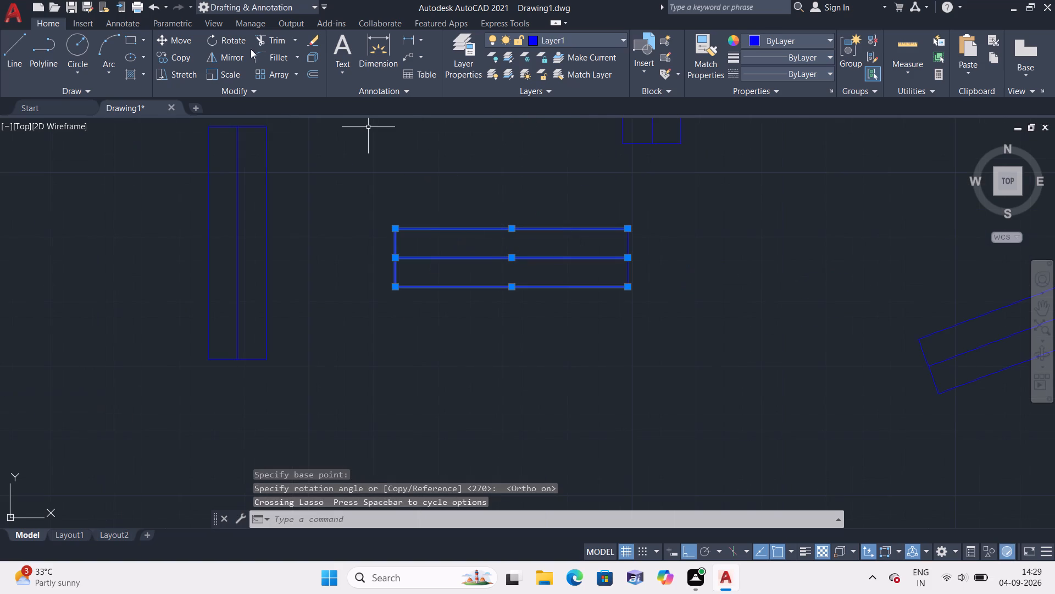
{"action": "left_click", "coordinate": [181, 42]}
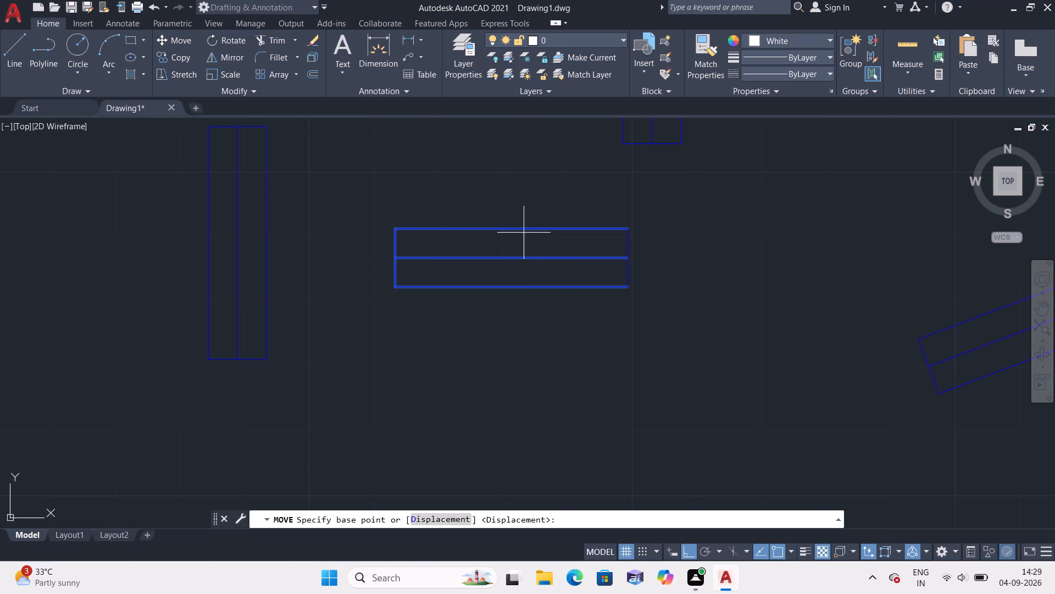
{"action": "left_click", "coordinate": [514, 232]}
{"action": "scroll", "coordinate": [291, 435], "scroll_direction": "down", "scroll_amount": 2}
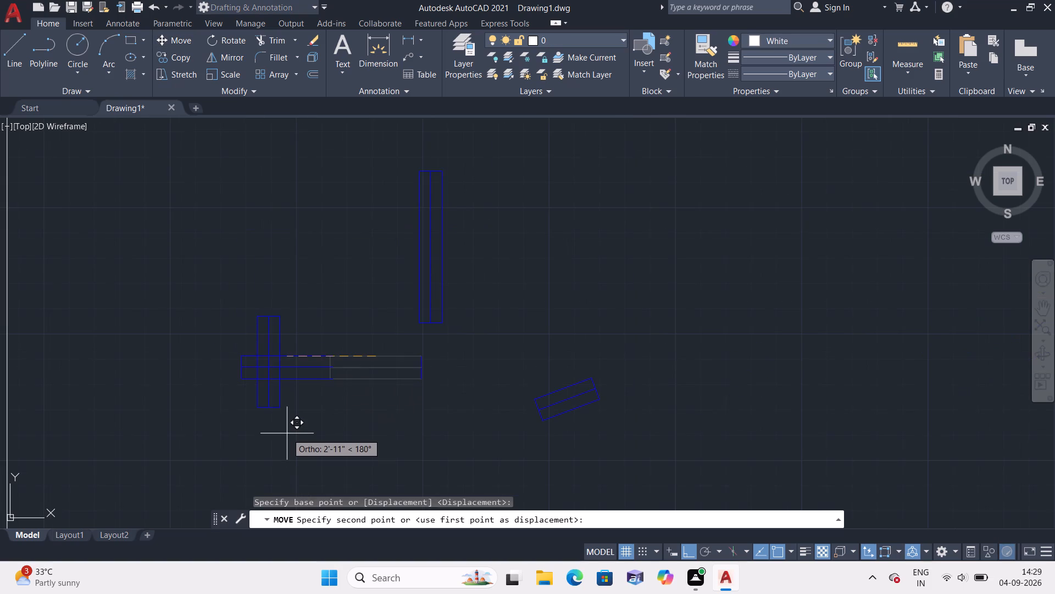
{"action": "key", "text": "F8"}
{"action": "scroll", "coordinate": [287, 433], "scroll_direction": "down", "scroll_amount": 1}
{"action": "middle_click_drag", "start_coordinate": [287, 433], "coordinate": [412, 248]}
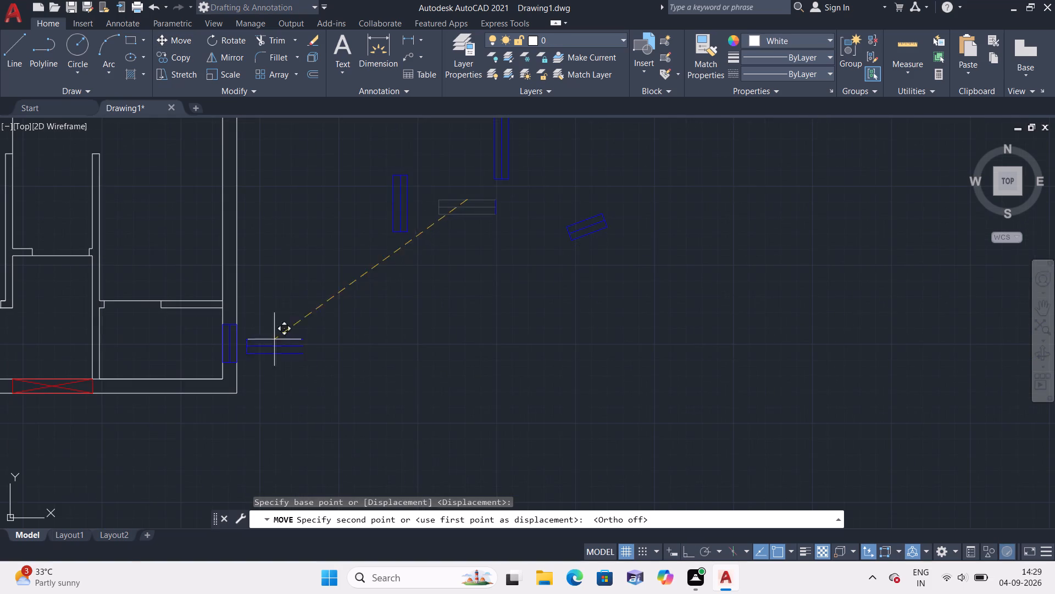
{"action": "scroll", "coordinate": [153, 383], "scroll_direction": "up", "scroll_amount": 3}
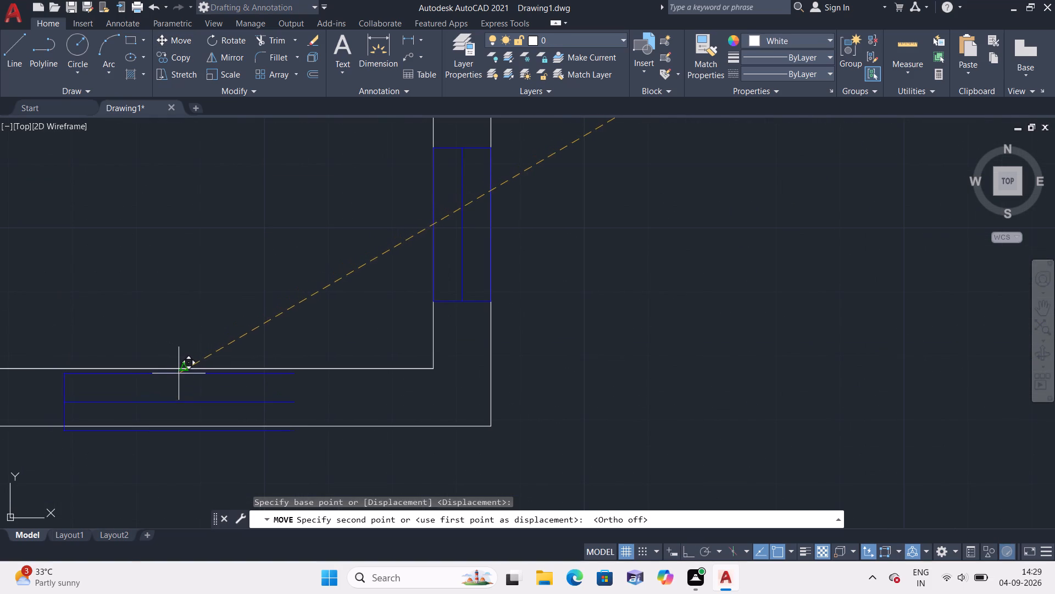
{"action": "left_click", "coordinate": [182, 368]}
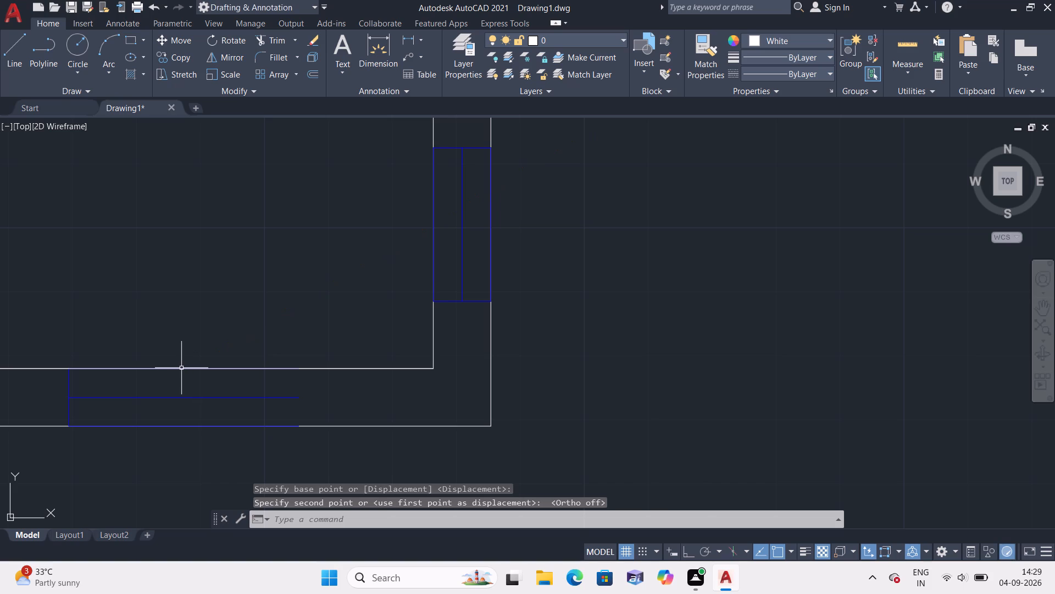
{"action": "scroll", "coordinate": [181, 368], "scroll_direction": "down", "scroll_amount": 2}
{"action": "key", "text": "Escape"}
Move the stray short blue line by its north endpoint to the horizontal 3' symbol's northeast corner, closing its east end.
{"action": "scroll", "coordinate": [300, 416], "scroll_direction": "up", "scroll_amount": 1}
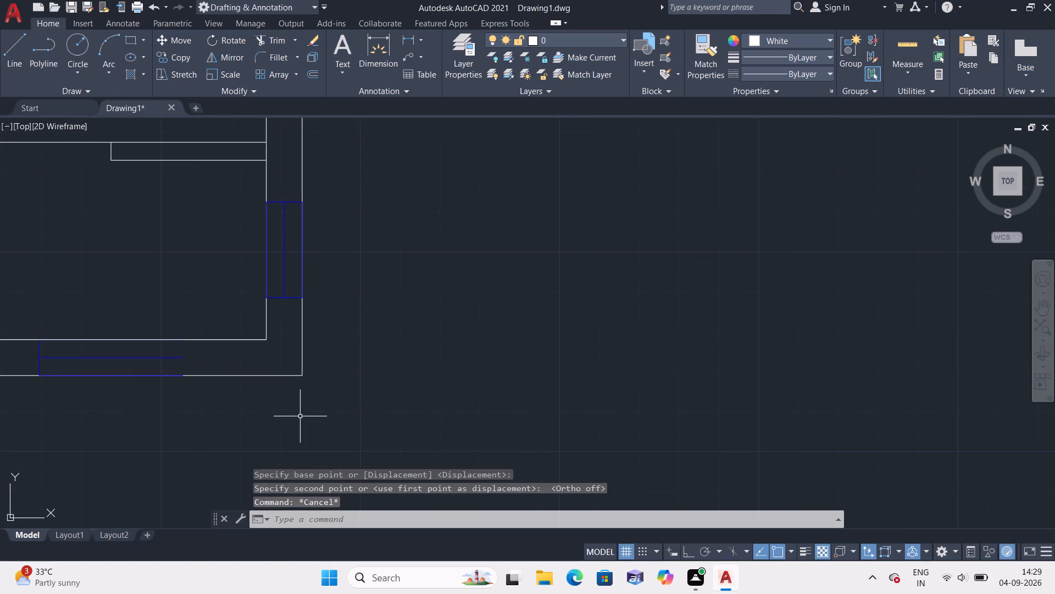
{"action": "scroll", "coordinate": [300, 416], "scroll_direction": "down", "scroll_amount": 2}
{"action": "scroll", "coordinate": [544, 227], "scroll_direction": "up", "scroll_amount": 2}
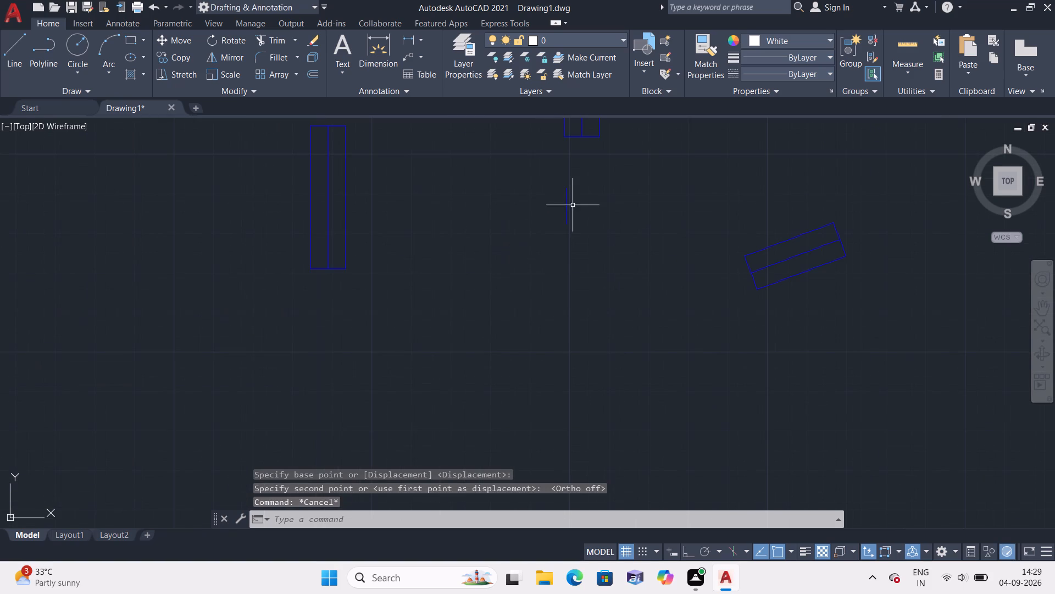
{"action": "left_click", "coordinate": [565, 215]}
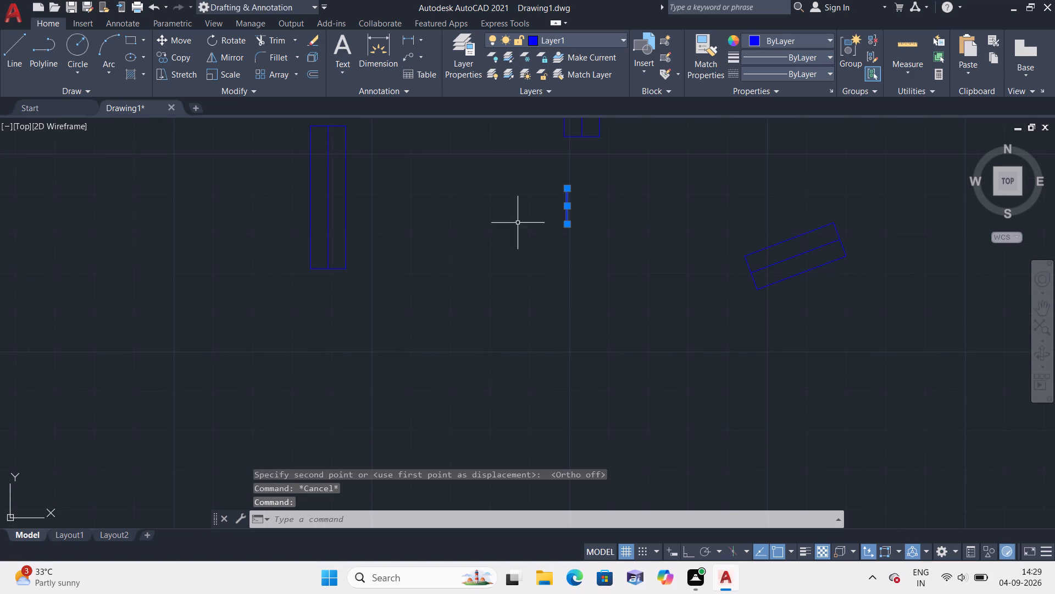
{"action": "left_click", "coordinate": [181, 42]}
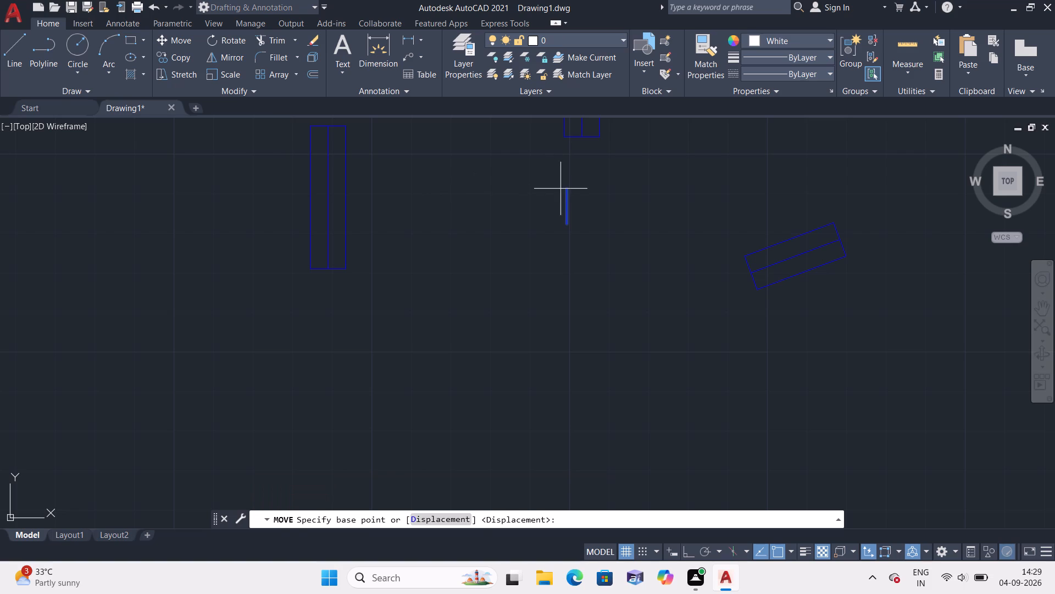
{"action": "left_click", "coordinate": [566, 188]}
{"action": "scroll", "coordinate": [280, 335], "scroll_direction": "down", "scroll_amount": 2}
{"action": "middle_click_drag", "start_coordinate": [268, 343], "coordinate": [427, 202]}
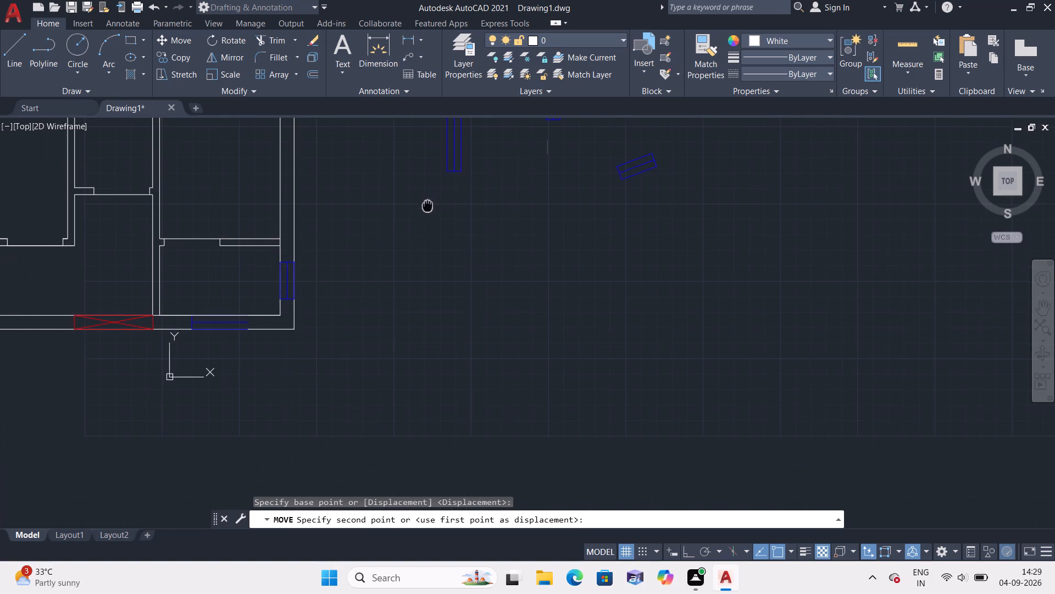
{"action": "scroll", "coordinate": [212, 343], "scroll_direction": "up", "scroll_amount": 3}
{"action": "scroll", "coordinate": [355, 244], "scroll_direction": "up", "scroll_amount": 1}
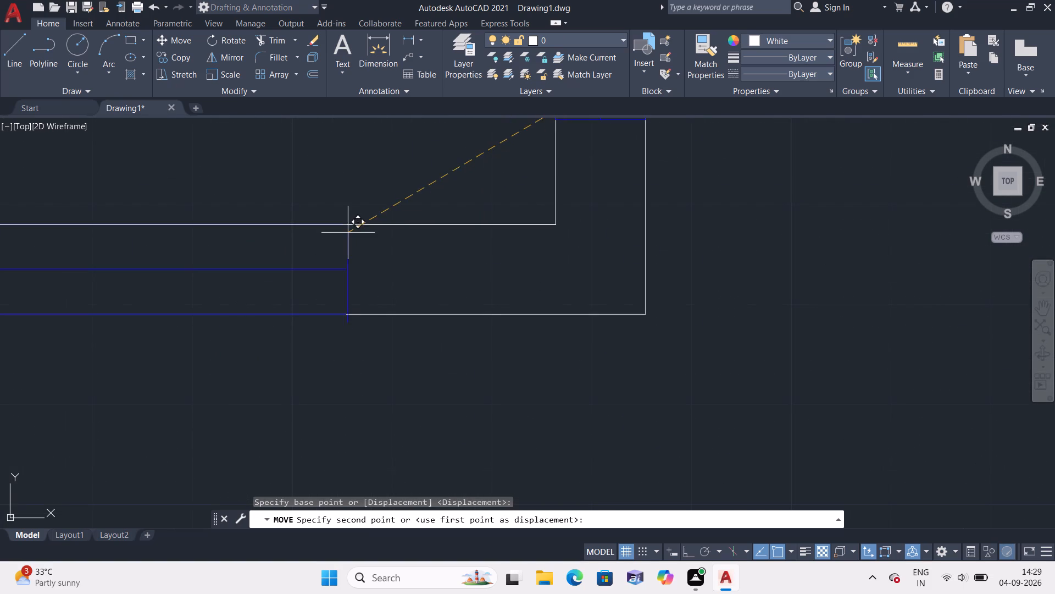
{"action": "left_click", "coordinate": [350, 226]}
{"action": "key", "text": "Escape"}
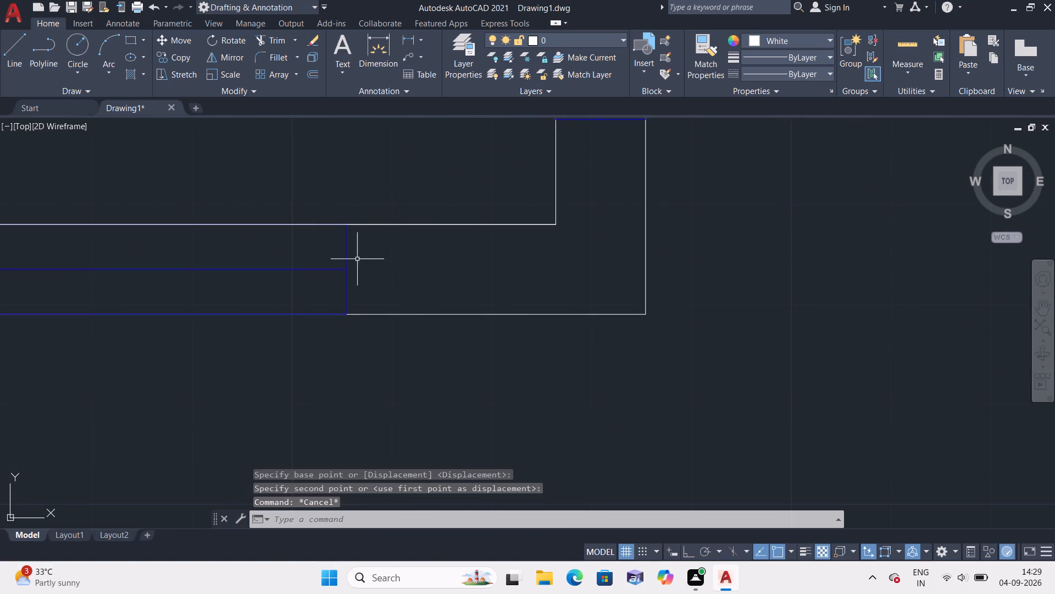
Erase the helper line along the southeast room's south inner wall face.
{"action": "scroll", "coordinate": [384, 318], "scroll_direction": "down", "scroll_amount": 4}
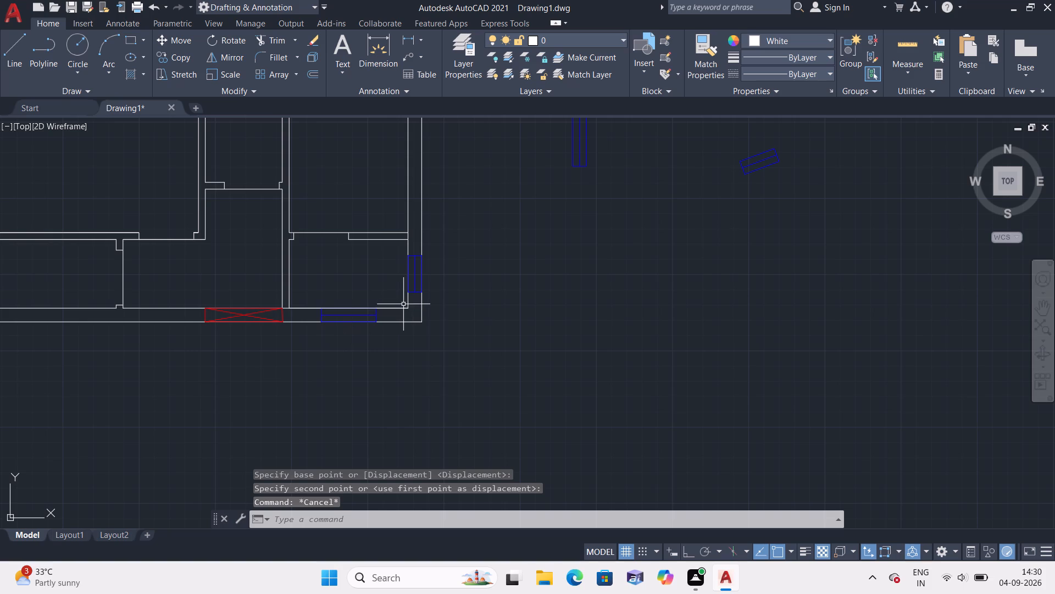
{"action": "left_click", "coordinate": [401, 309]}
{"action": "key", "text": "Delete"}
{"action": "scroll", "coordinate": [371, 337], "scroll_direction": "down", "scroll_amount": 1}
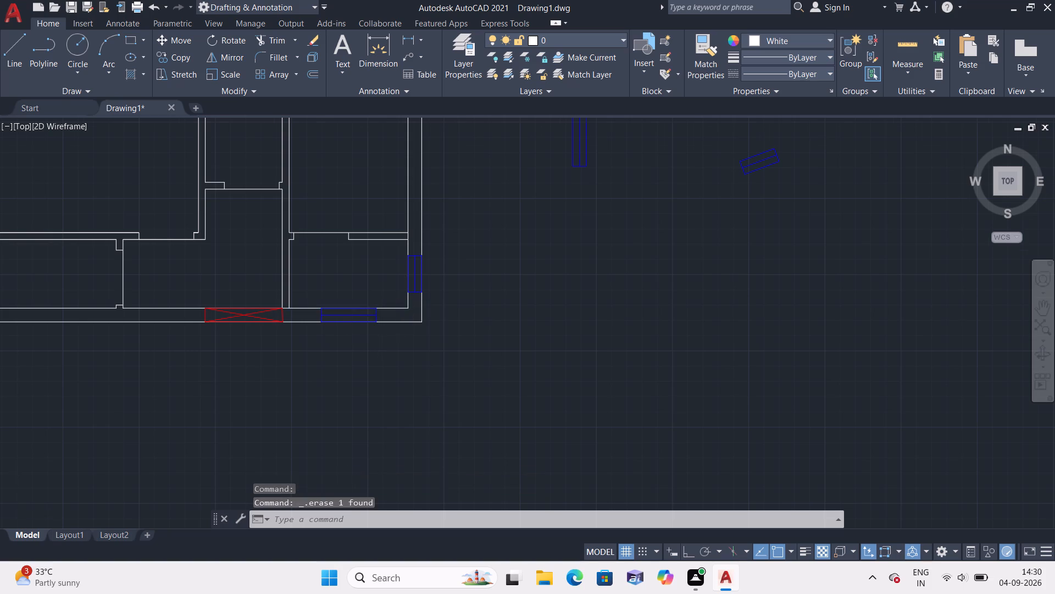
{"action": "middle_click", "coordinate": [366, 339]}
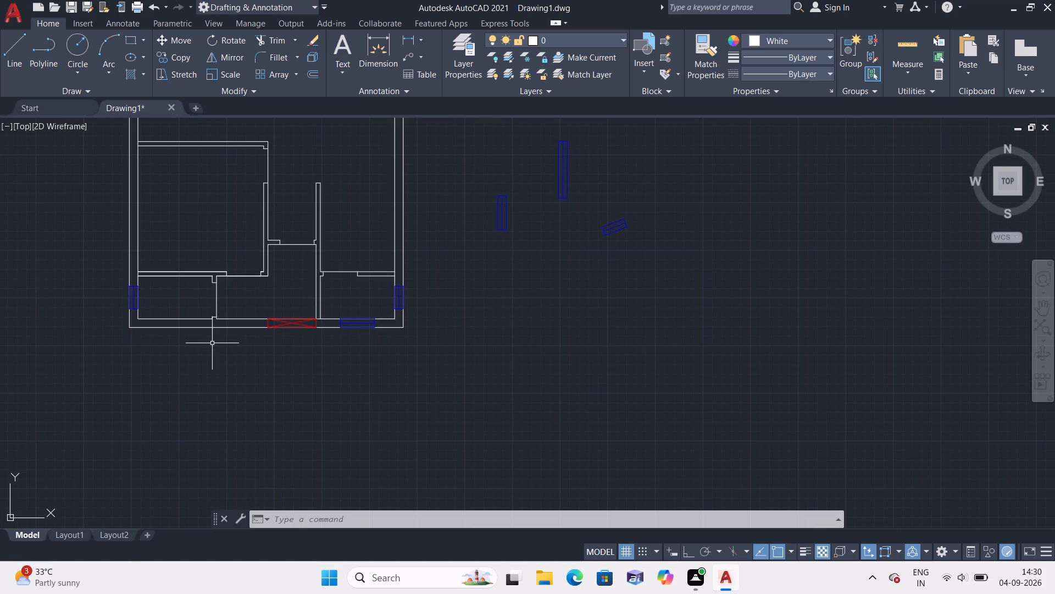
Draw a helper line along the central hall's west inner wall face, from the northern partition to the west middle room's north wall.
{"action": "middle_click_drag", "start_coordinate": [212, 343], "coordinate": [404, 458]}
{"action": "scroll", "coordinate": [337, 411], "scroll_direction": "up", "scroll_amount": 1}
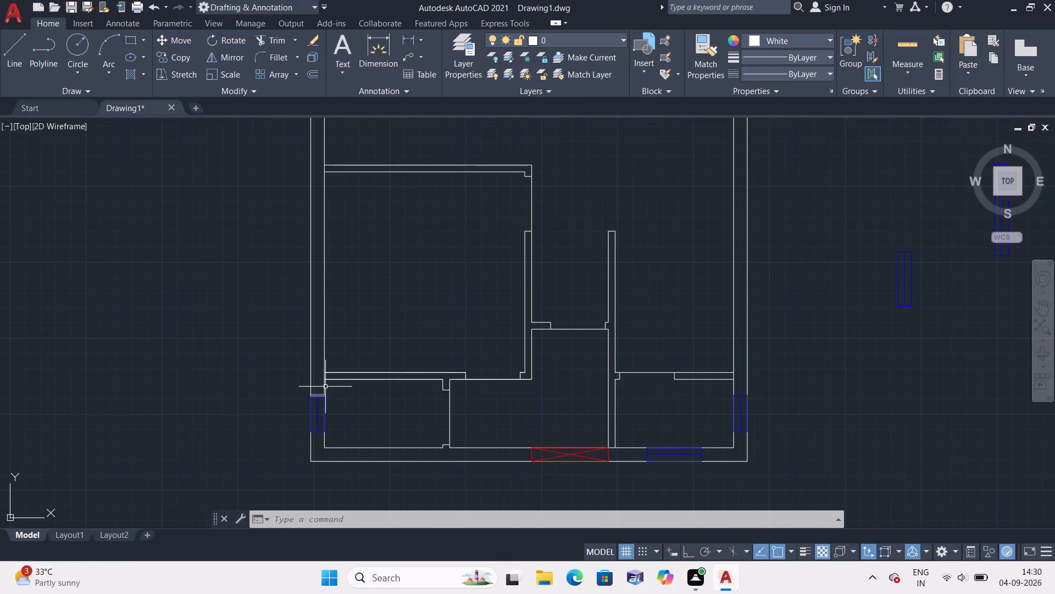
{"action": "left_click", "coordinate": [326, 388]}
{"action": "key", "text": "Escape"}
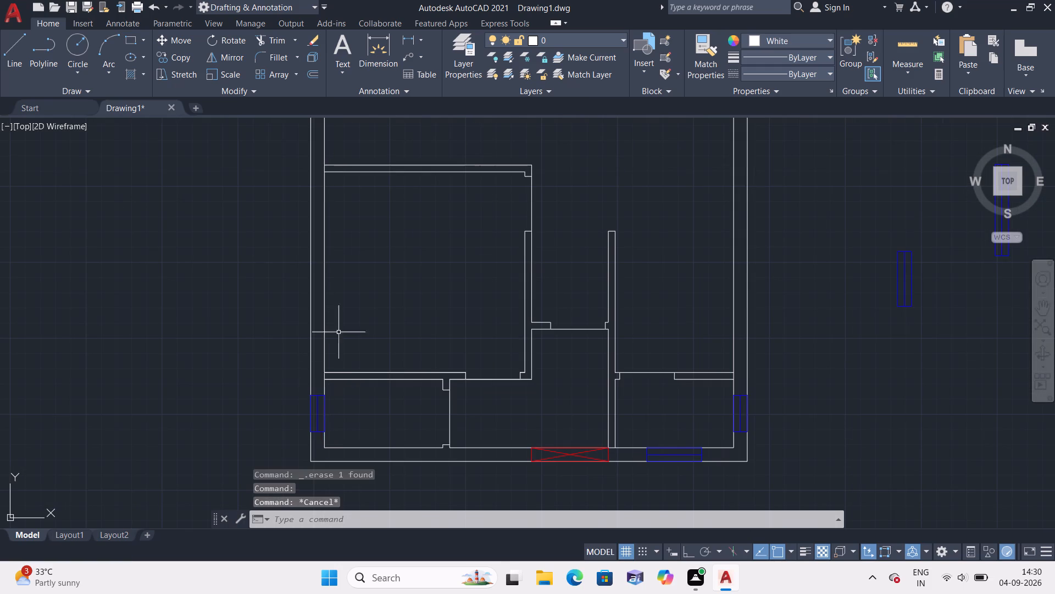
{"action": "scroll", "coordinate": [347, 305], "scroll_direction": "down", "scroll_amount": 1}
{"action": "middle_click_drag", "start_coordinate": [367, 275], "coordinate": [398, 398]}
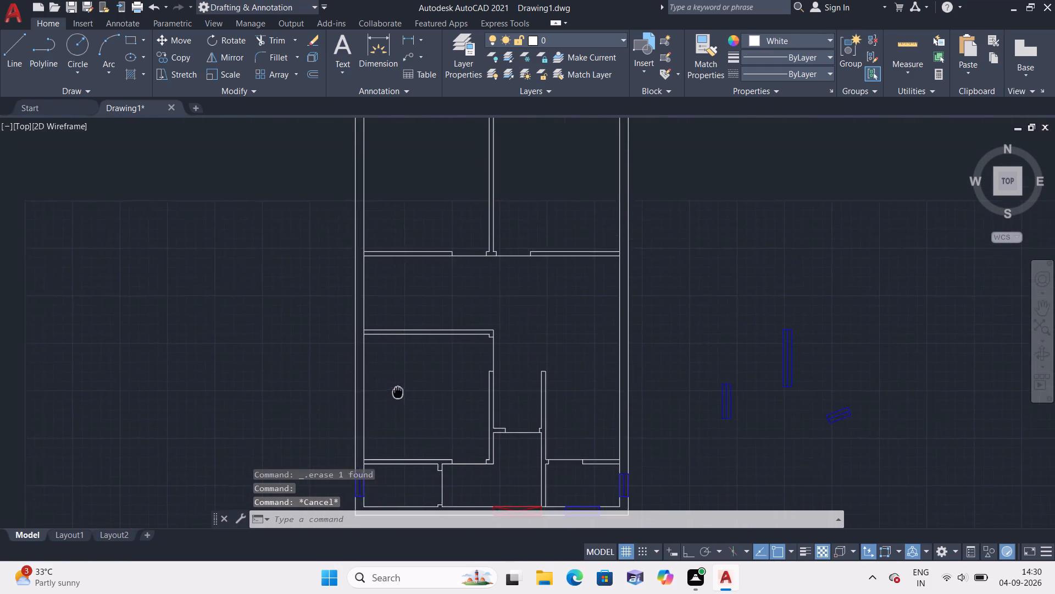
{"action": "middle_click_drag", "start_coordinate": [398, 398], "coordinate": [413, 464]}
{"action": "type", "text": "l"}
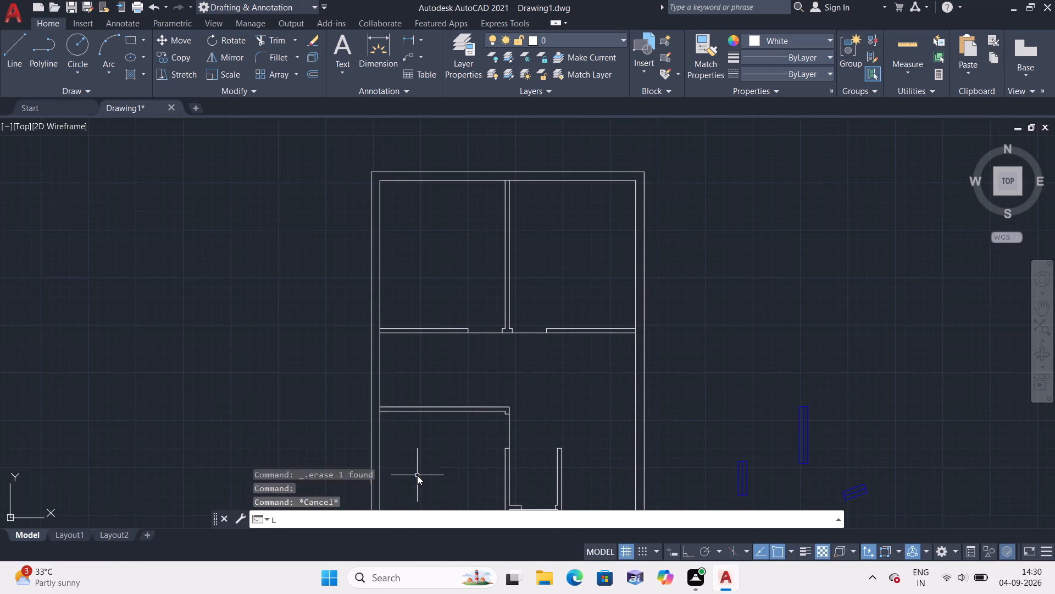
{"action": "key", "text": "space"}
{"action": "scroll", "coordinate": [366, 351], "scroll_direction": "up", "scroll_amount": 1}
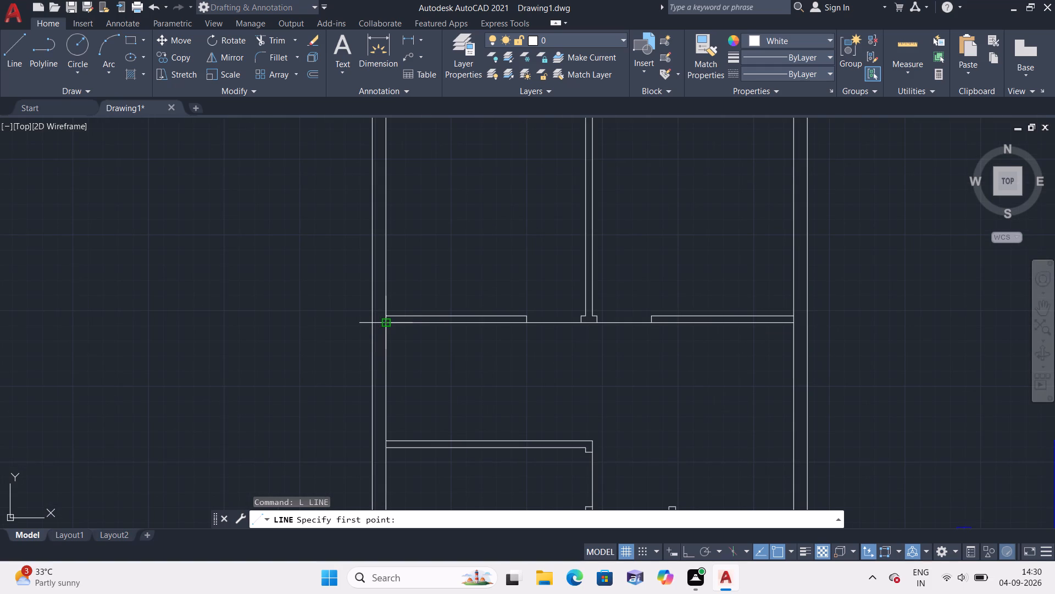
{"action": "left_click", "coordinate": [386, 325]}
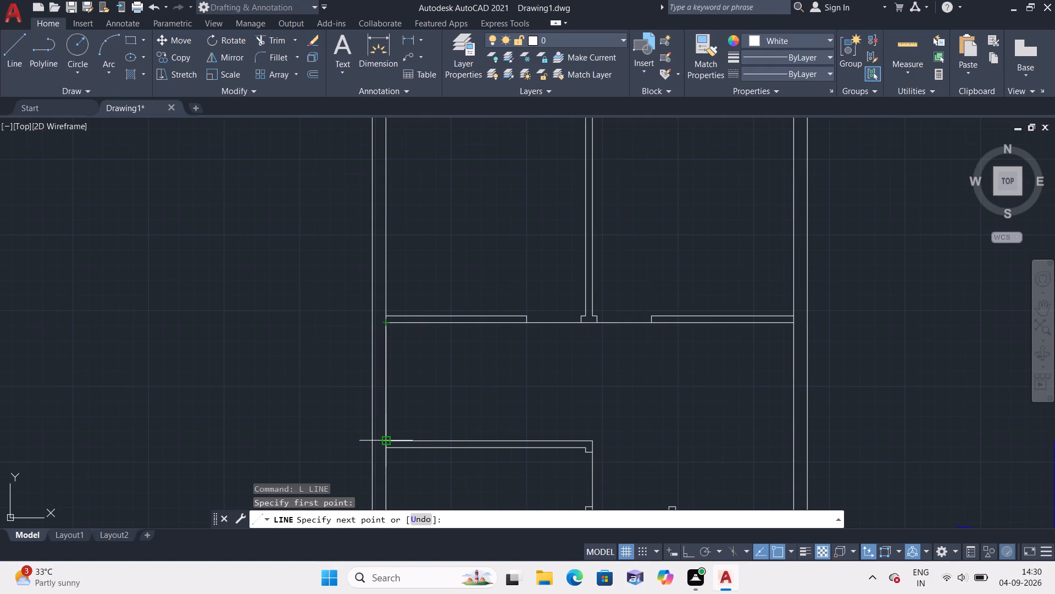
{"action": "left_click", "coordinate": [384, 438]}
{"action": "key", "text": "Escape"}
Move the vertical 3' symbol by its east edge midpoint to the midpoint of the helper line on the central hall's west wall.
{"action": "scroll", "coordinate": [383, 428], "scroll_direction": "down", "scroll_amount": 1}
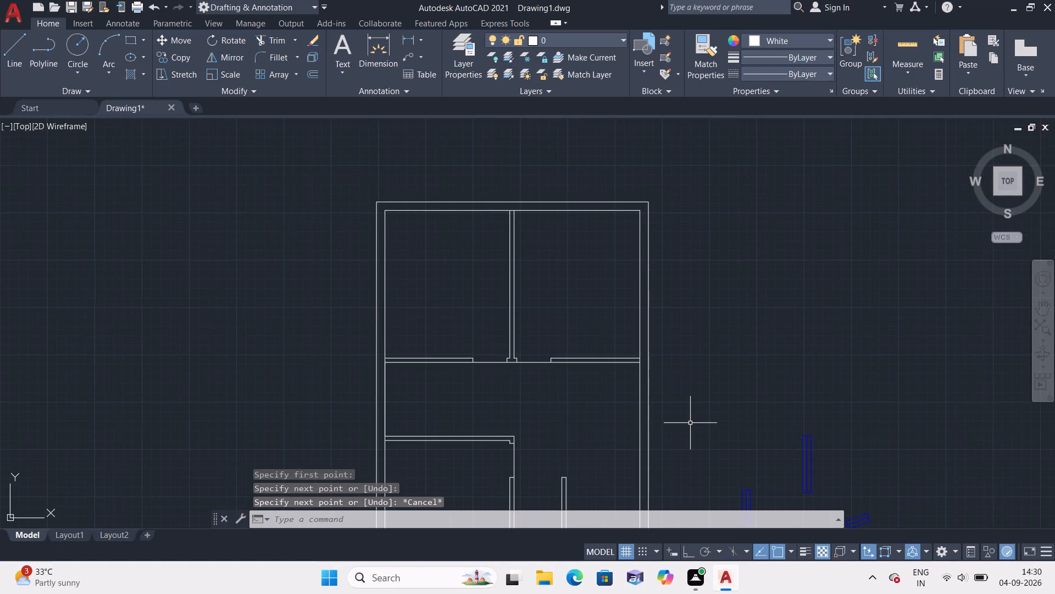
{"action": "middle_click_drag", "start_coordinate": [692, 425], "coordinate": [669, 284]}
{"action": "left_click_drag", "start_coordinate": [720, 334], "coordinate": [725, 404]}
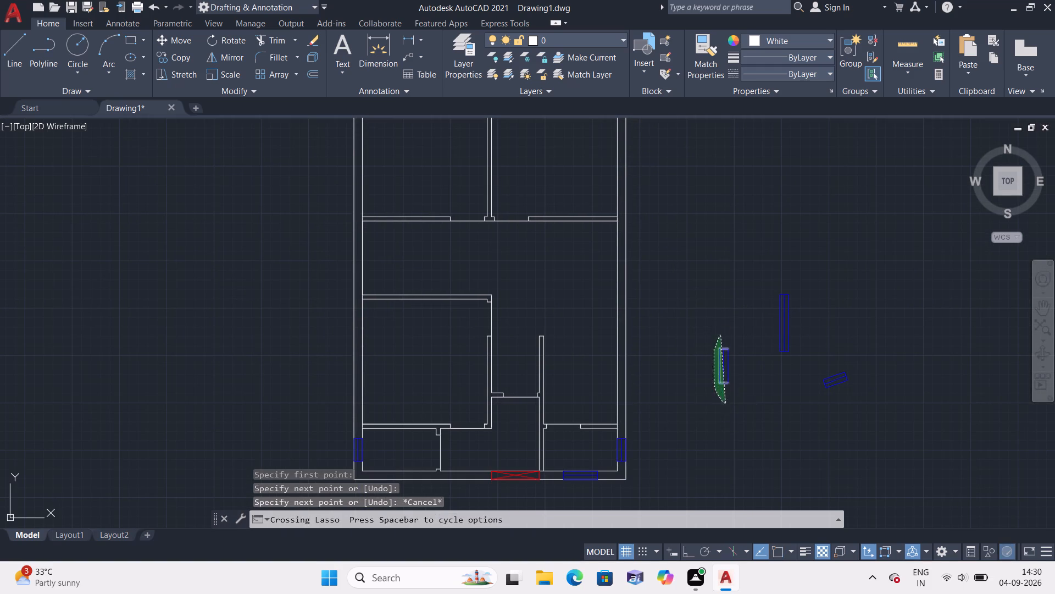
{"action": "scroll", "coordinate": [717, 362], "scroll_direction": "up", "scroll_amount": 2}
{"action": "left_click_drag", "start_coordinate": [741, 341], "coordinate": [738, 328]}
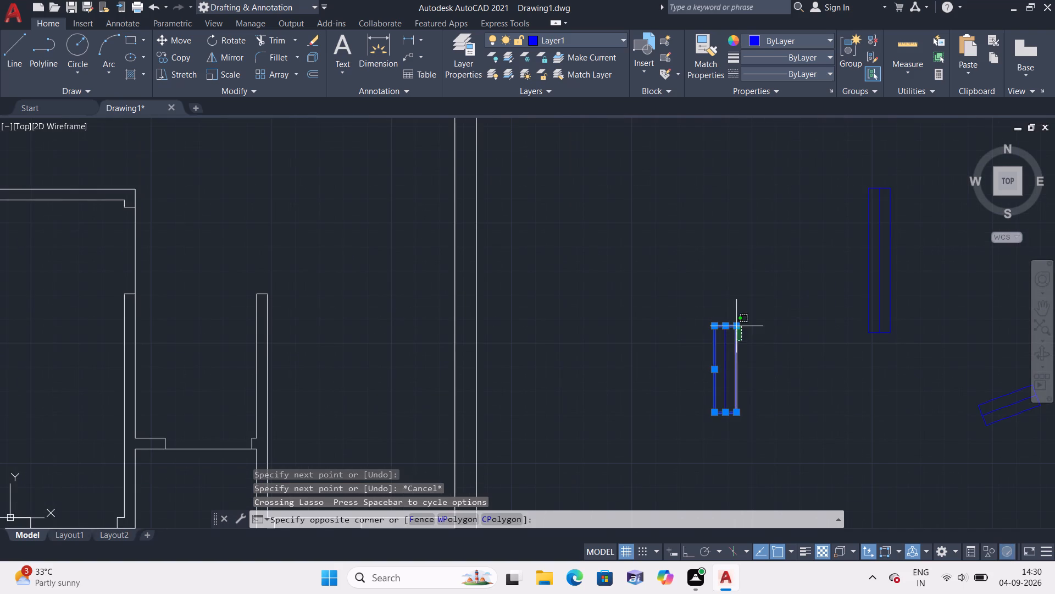
{"action": "left_click_drag", "start_coordinate": [738, 328], "coordinate": [713, 354]}
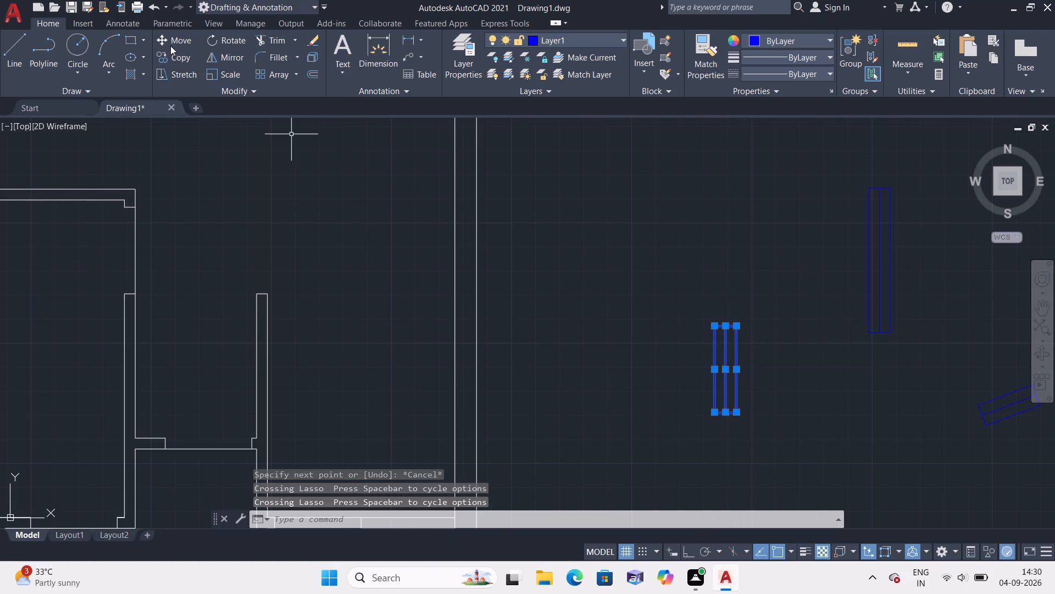
{"action": "left_click", "coordinate": [171, 42]}
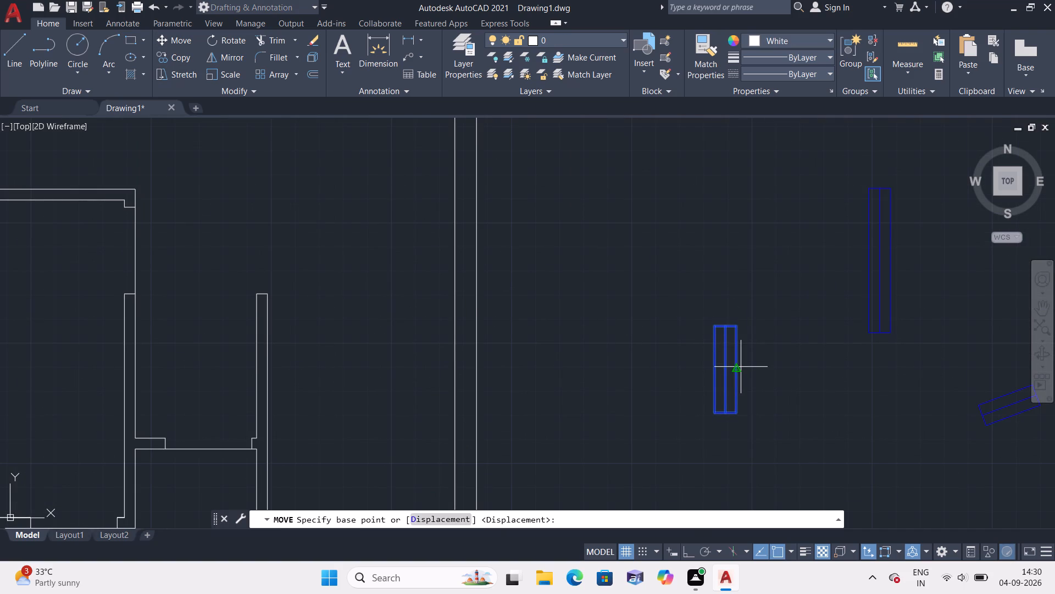
{"action": "left_click", "coordinate": [740, 369]}
{"action": "scroll", "coordinate": [282, 395], "scroll_direction": "down", "scroll_amount": 2}
{"action": "middle_click_drag", "start_coordinate": [246, 395], "coordinate": [519, 337]}
{"action": "scroll", "coordinate": [357, 220], "scroll_direction": "up", "scroll_amount": 1}
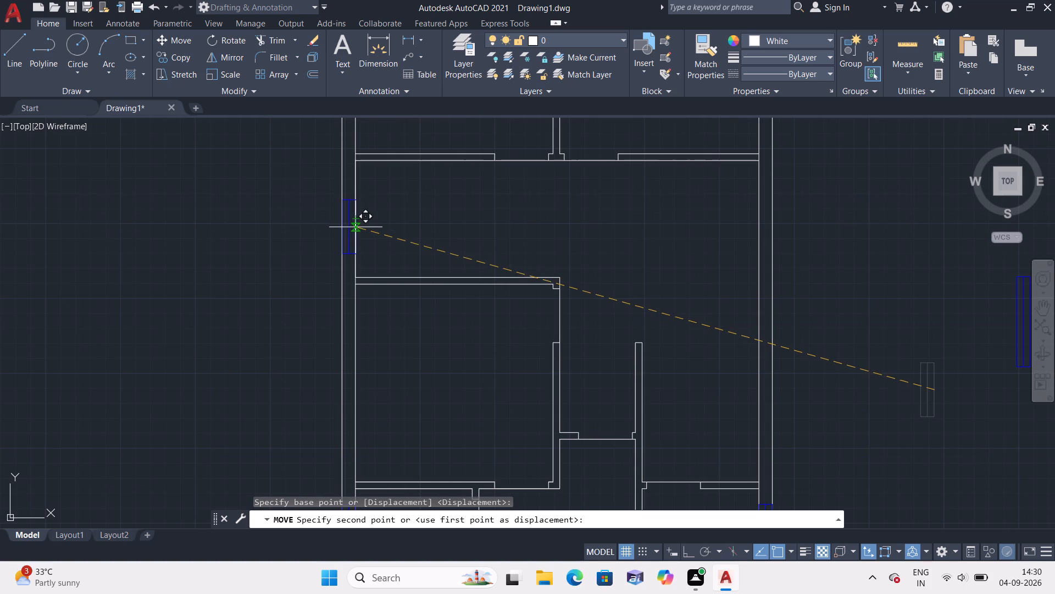
{"action": "left_click", "coordinate": [356, 222]}
{"action": "key", "text": "Escape"}
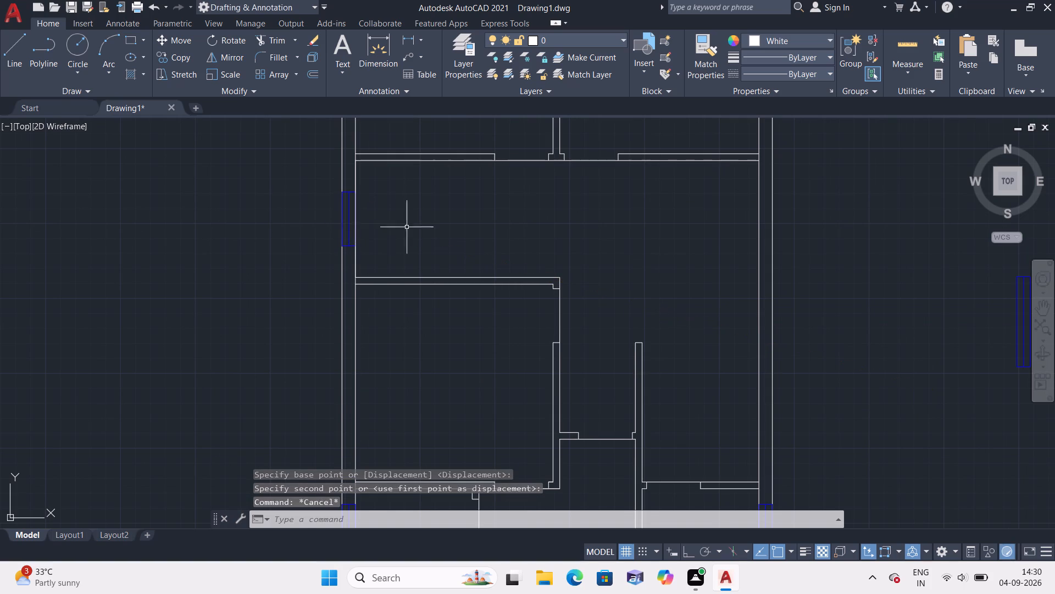
Erase the helper line along the central hall's west inner wall face.
{"action": "scroll", "coordinate": [434, 259], "scroll_direction": "up", "scroll_amount": 1}
{"action": "left_click", "coordinate": [306, 266]}
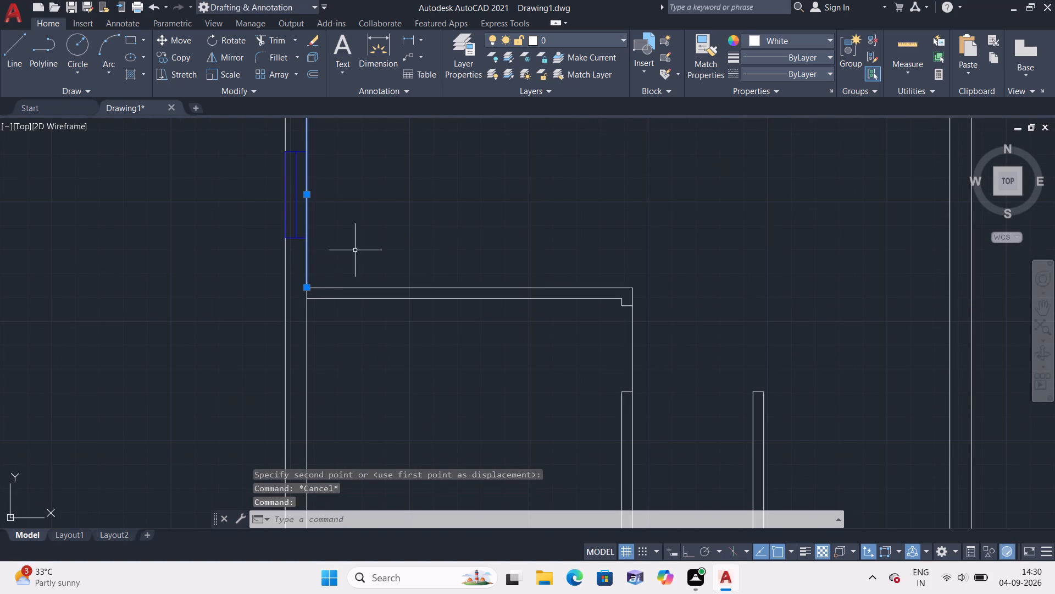
{"action": "key", "text": "Delete"}
{"action": "scroll", "coordinate": [378, 278], "scroll_direction": "down", "scroll_amount": 2}
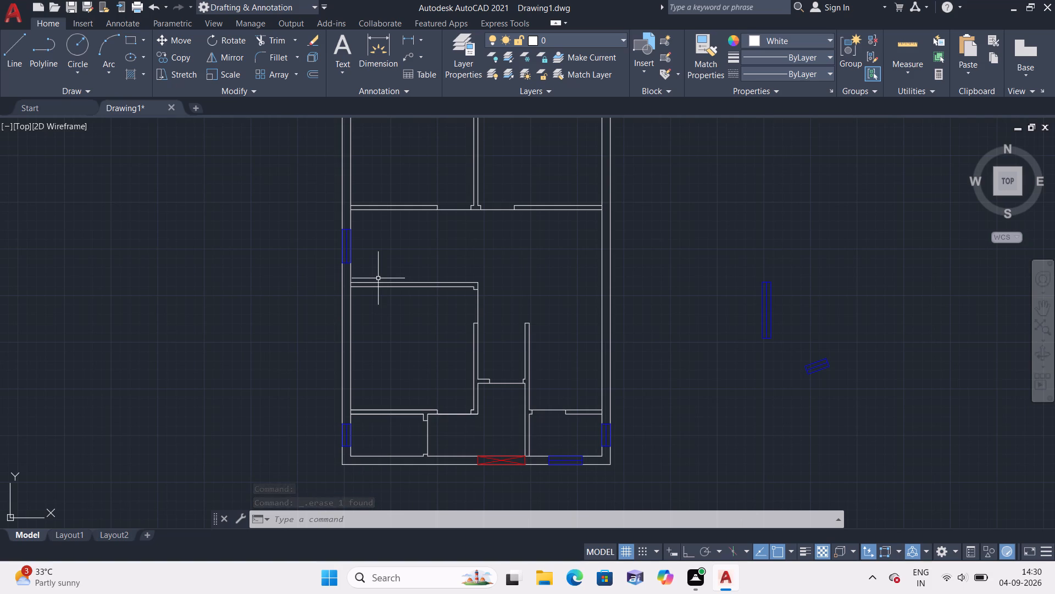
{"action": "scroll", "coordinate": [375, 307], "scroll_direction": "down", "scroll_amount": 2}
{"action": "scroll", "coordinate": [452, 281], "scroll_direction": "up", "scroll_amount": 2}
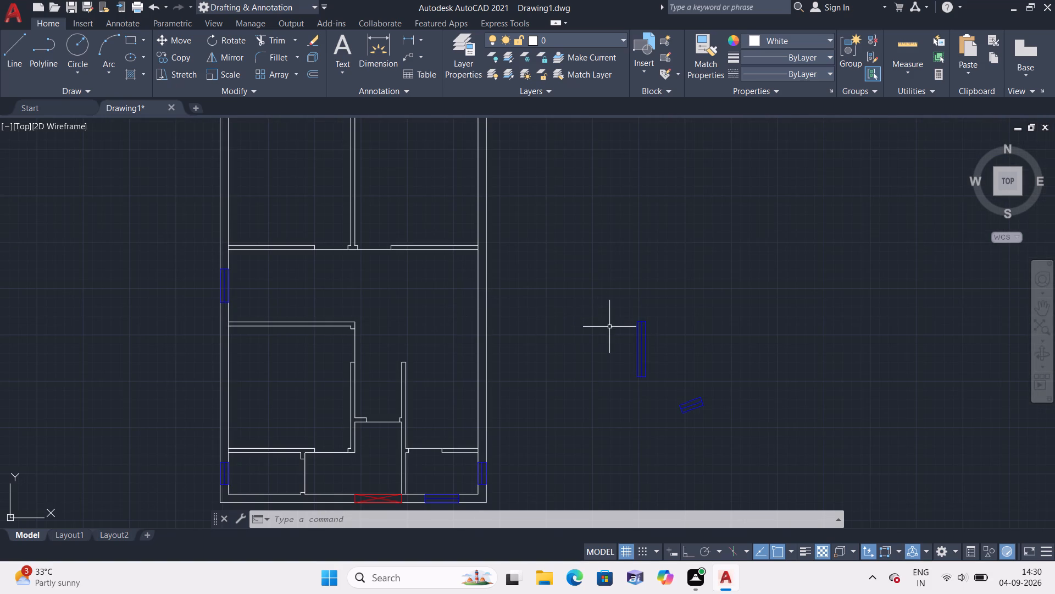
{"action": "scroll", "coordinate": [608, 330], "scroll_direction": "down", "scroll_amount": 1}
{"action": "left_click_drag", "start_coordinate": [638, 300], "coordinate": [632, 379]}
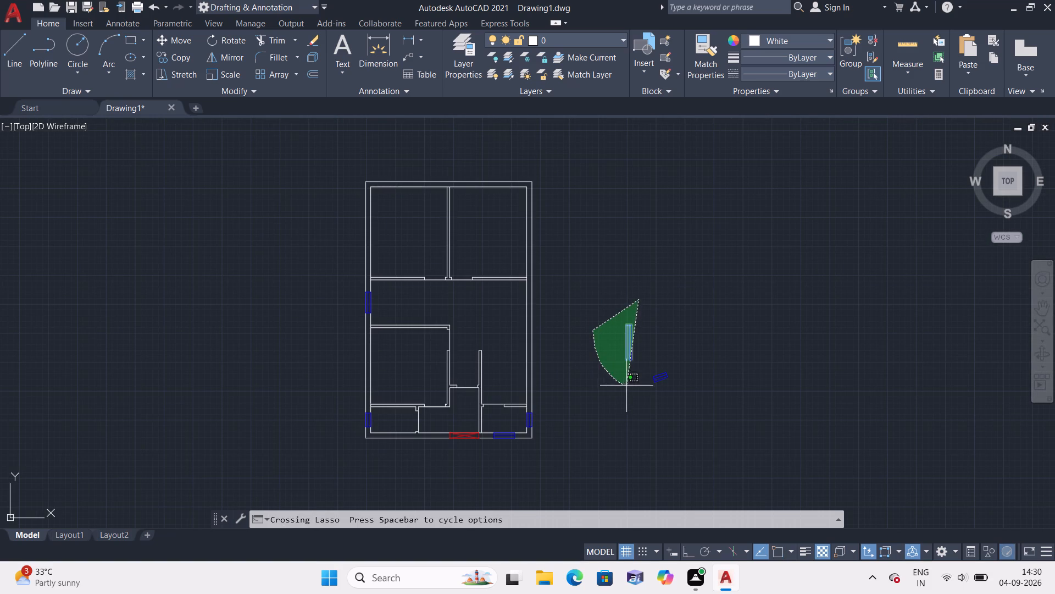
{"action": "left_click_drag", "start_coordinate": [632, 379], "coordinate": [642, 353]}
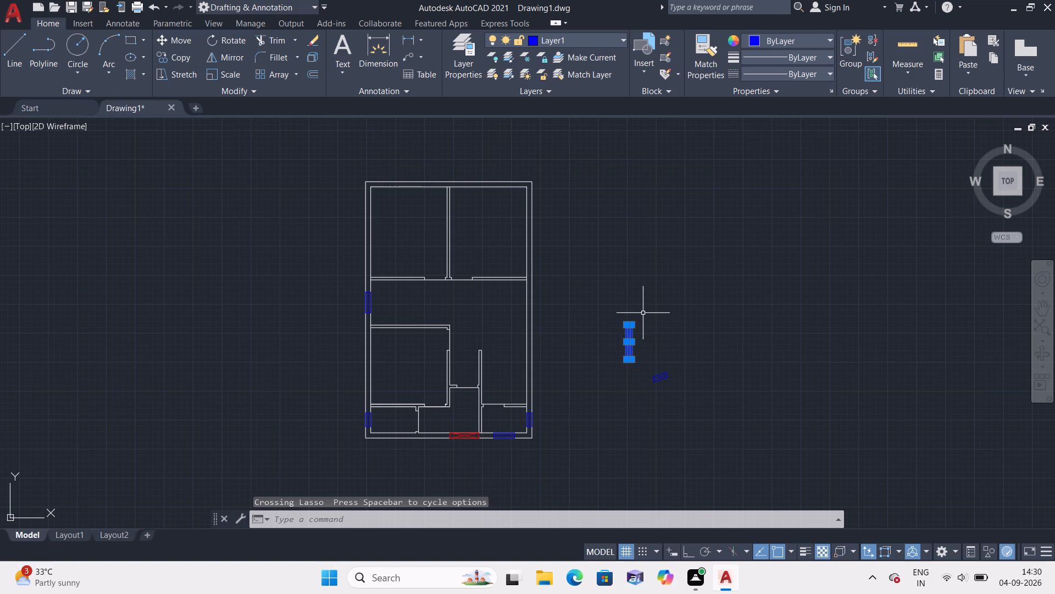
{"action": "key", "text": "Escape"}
Draw a helper line along the northwest room's west inner wall face, from its north corner to the partition's upper line.
{"action": "scroll", "coordinate": [404, 258], "scroll_direction": "up", "scroll_amount": 2}
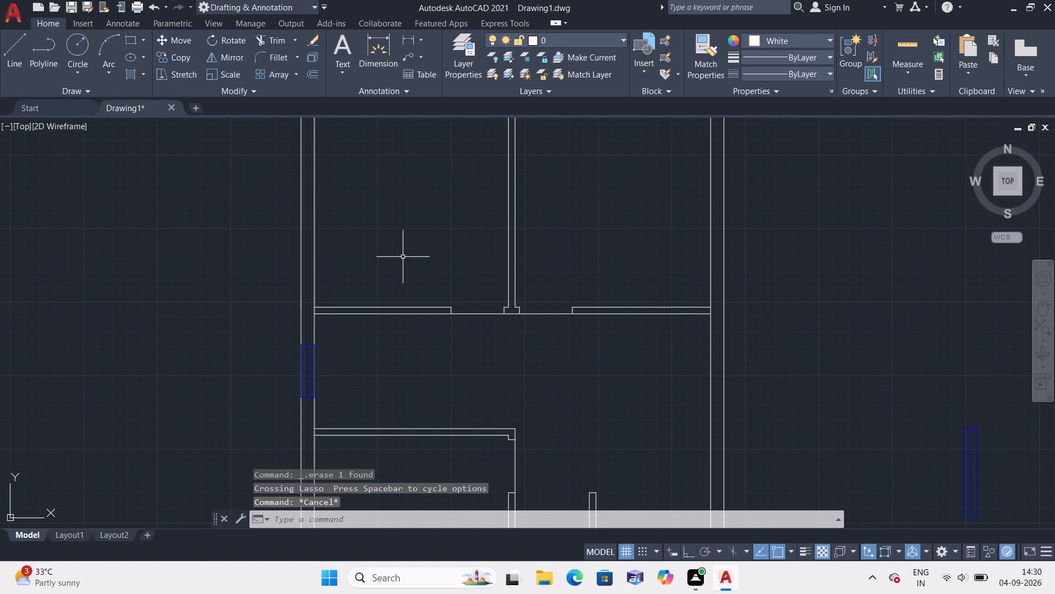
{"action": "type", "text": "l"}
{"action": "key", "text": "space"}
{"action": "scroll", "coordinate": [382, 219], "scroll_direction": "down", "scroll_amount": 2}
{"action": "middle_click_drag", "start_coordinate": [382, 219], "coordinate": [399, 271]}
{"action": "scroll", "coordinate": [374, 218], "scroll_direction": "up", "scroll_amount": 2}
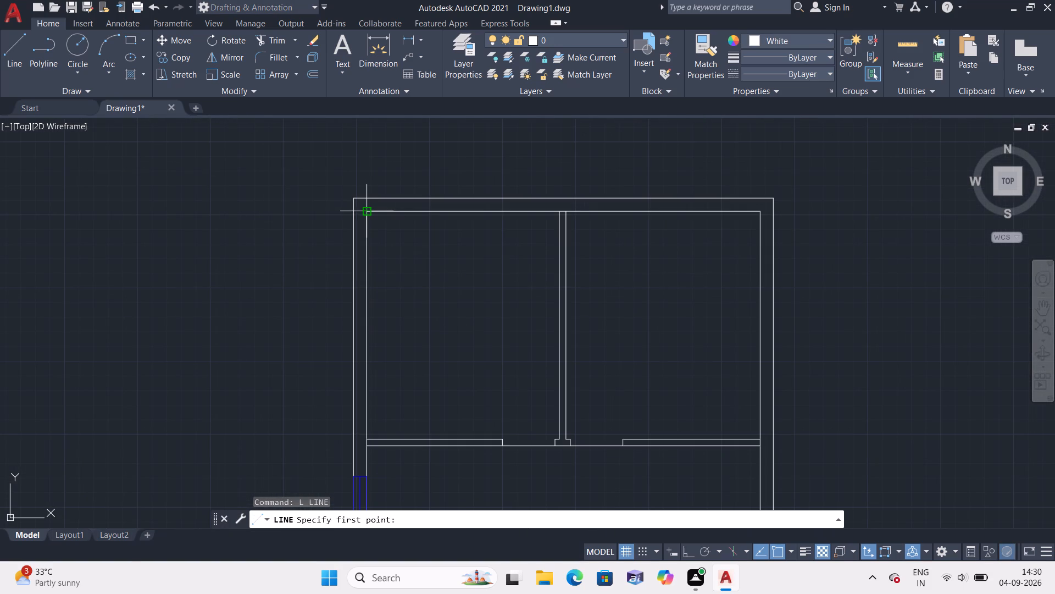
{"action": "left_click", "coordinate": [366, 210]}
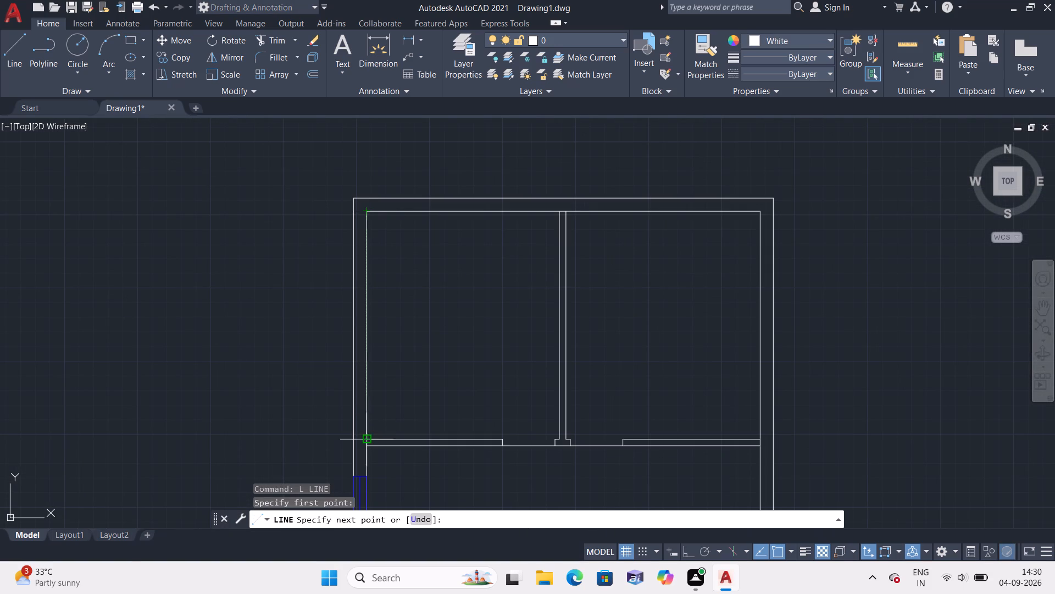
{"action": "left_click", "coordinate": [367, 437]}
{"action": "key", "text": "space"}
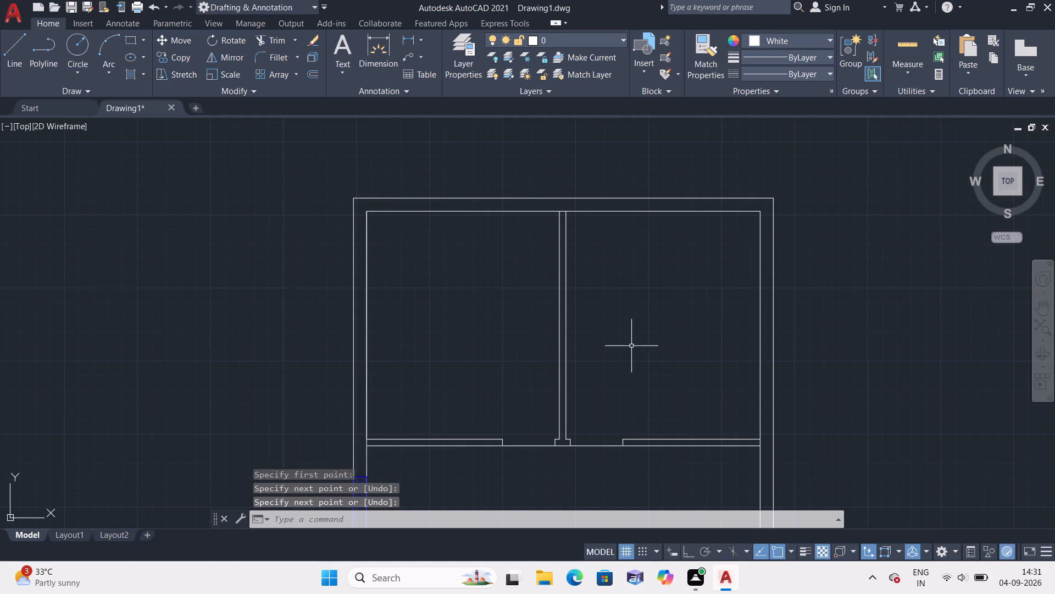
Draw a helper line along the northeast room's east inner wall face, from its north corner to the partition's upper line.
{"action": "key", "text": "space"}
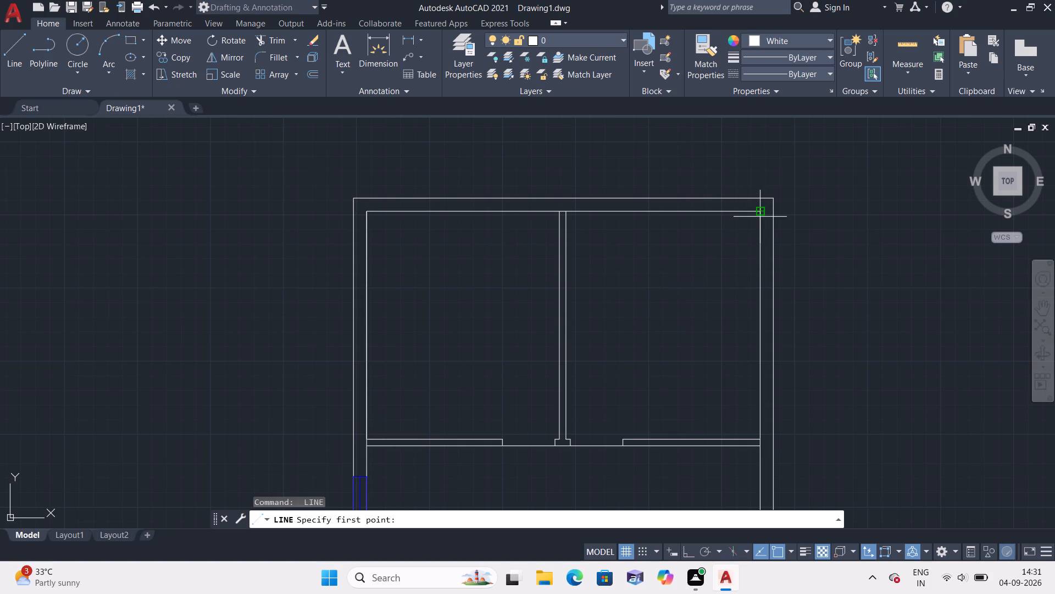
{"action": "left_click", "coordinate": [759, 211]}
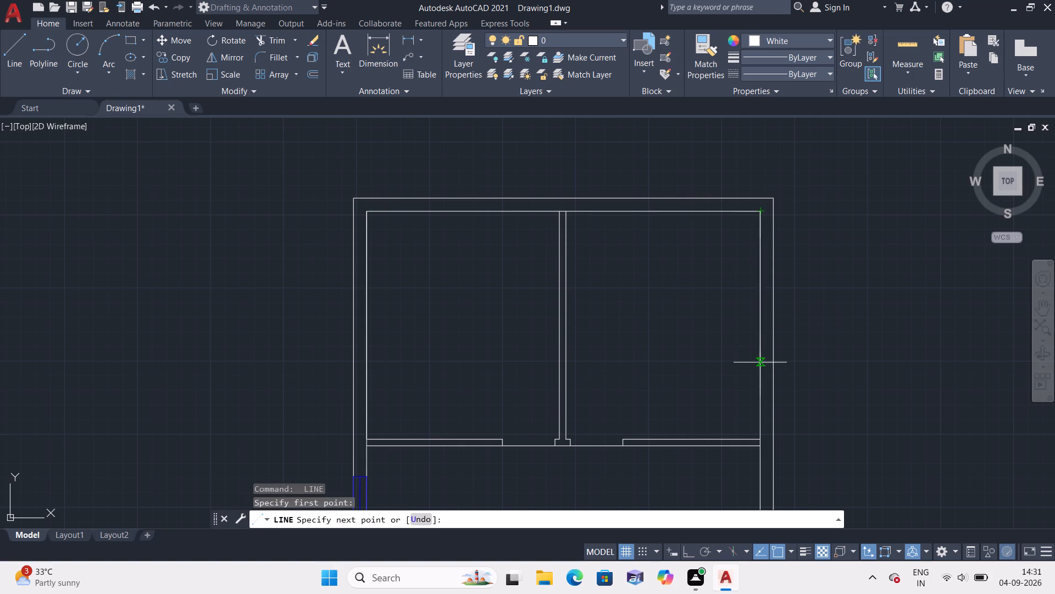
{"action": "left_click", "coordinate": [761, 436]}
{"action": "key", "text": "space"}
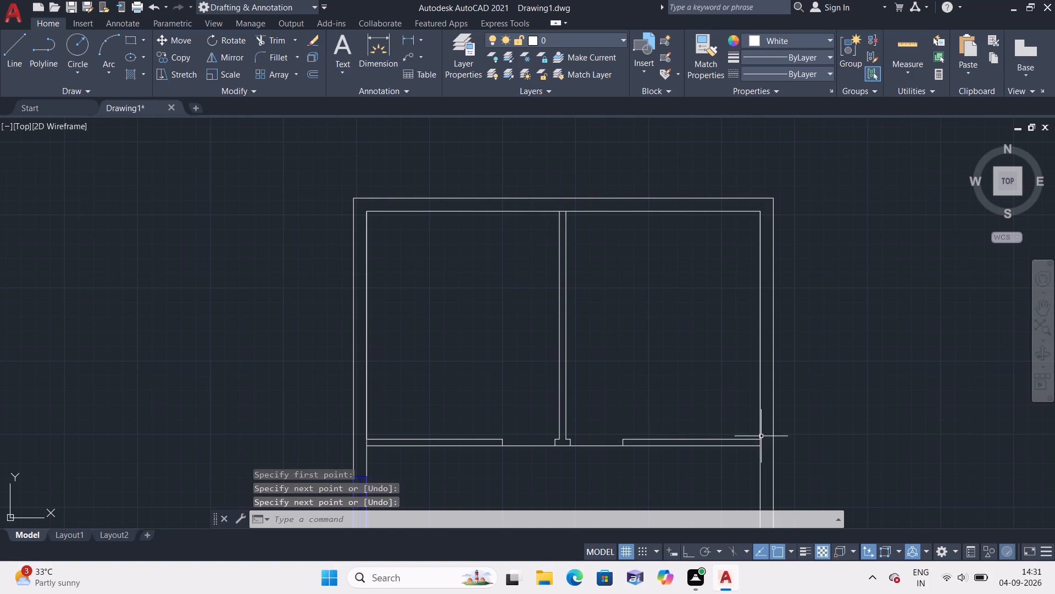
Draw a helper line along the west room's west inner wall face, south of the central hall, between its north and south partitions.
{"action": "middle_click_drag", "start_coordinate": [721, 401], "coordinate": [673, 281]}
{"action": "scroll", "coordinate": [671, 272], "scroll_direction": "down", "scroll_amount": 1}
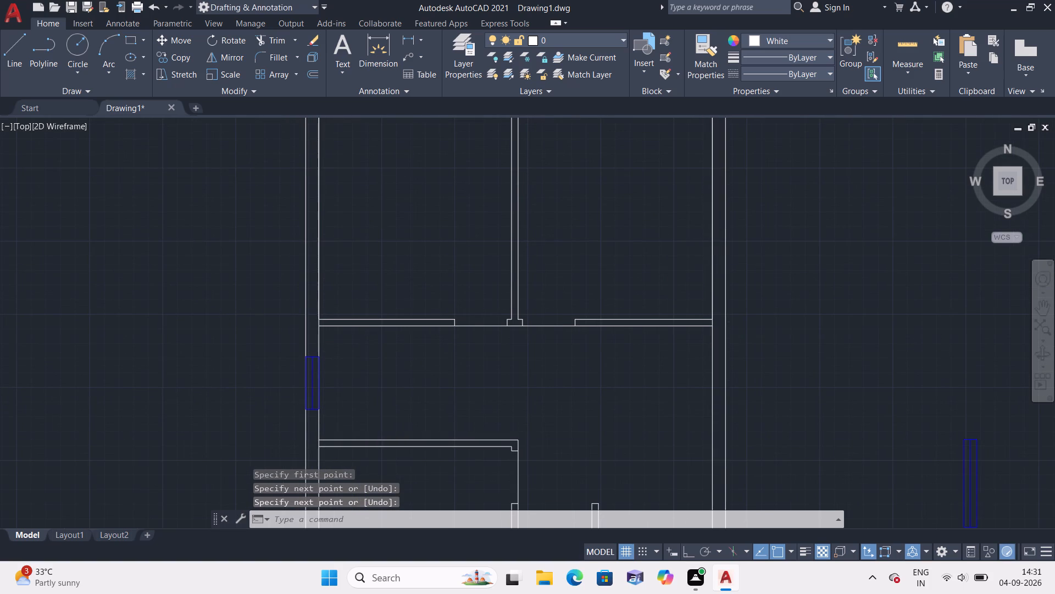
{"action": "key", "text": "space"}
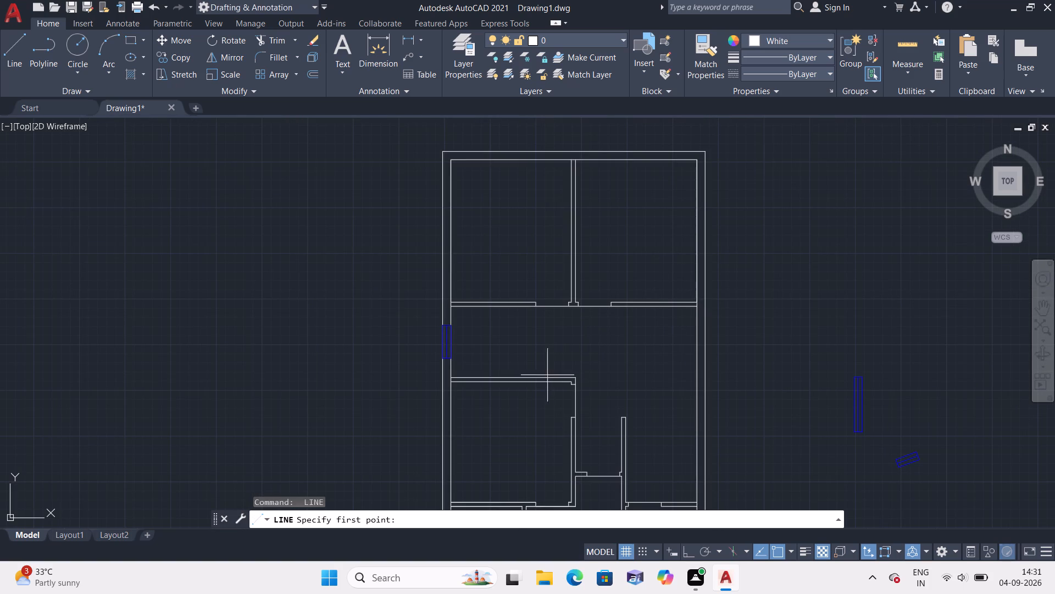
{"action": "middle_click_drag", "start_coordinate": [530, 413], "coordinate": [536, 250]}
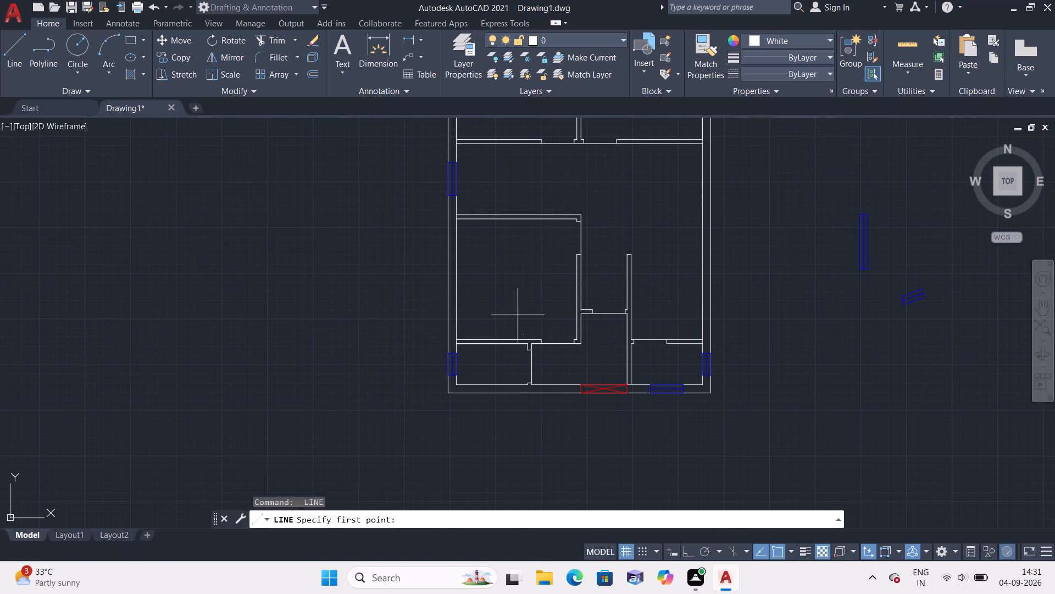
{"action": "scroll", "coordinate": [437, 288], "scroll_direction": "up", "scroll_amount": 1}
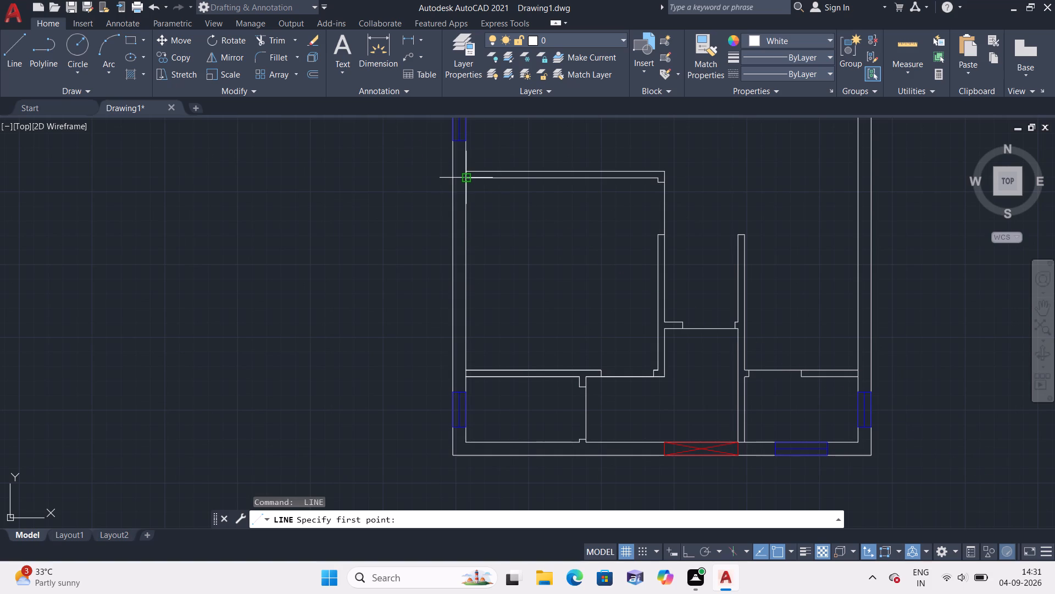
{"action": "left_click", "coordinate": [467, 181]}
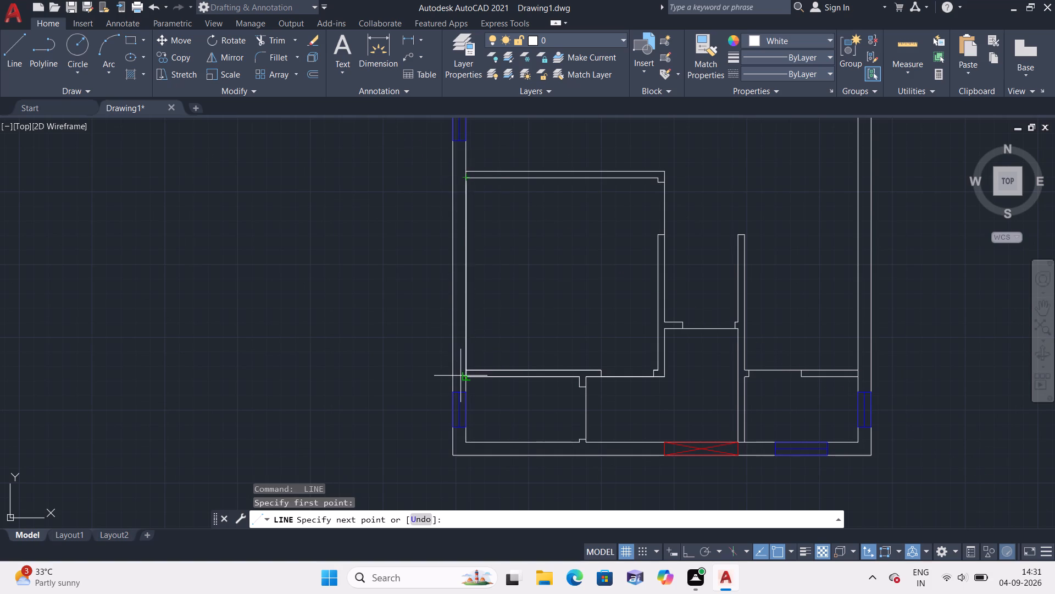
{"action": "left_click", "coordinate": [465, 367]}
{"action": "key", "text": "space"}
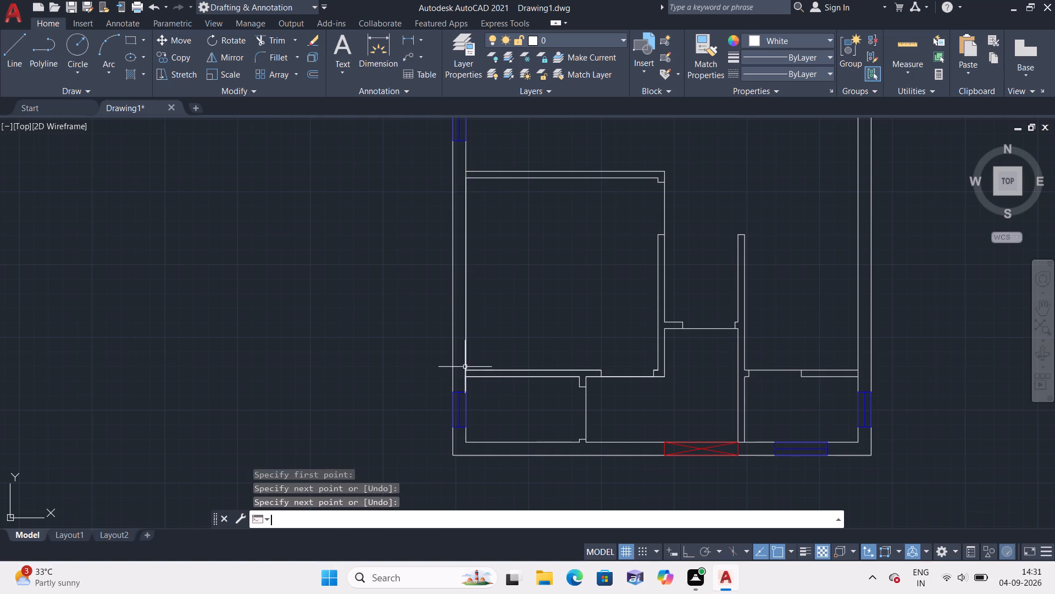
Copy the vertical 5' symbol by its east edge midpoint to the helper line midpoints on the west and northwest rooms' west walls.
{"action": "scroll", "coordinate": [531, 328], "scroll_direction": "down", "scroll_amount": 1}
{"action": "middle_click_drag", "start_coordinate": [531, 328], "coordinate": [513, 337]}
{"action": "scroll", "coordinate": [513, 337], "scroll_direction": "down", "scroll_amount": 1}
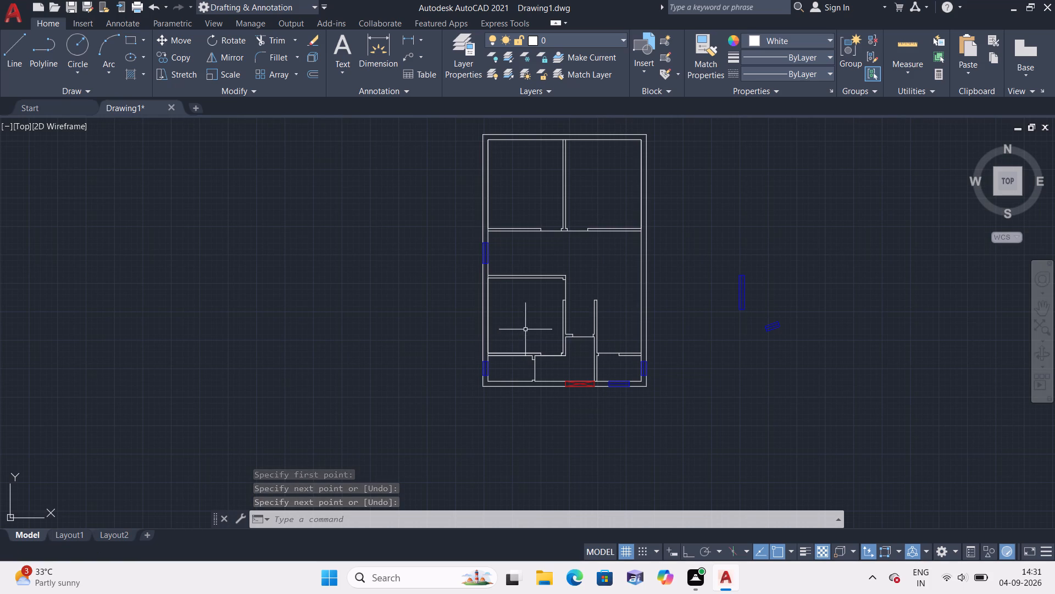
{"action": "scroll", "coordinate": [739, 292], "scroll_direction": "up", "scroll_amount": 1}
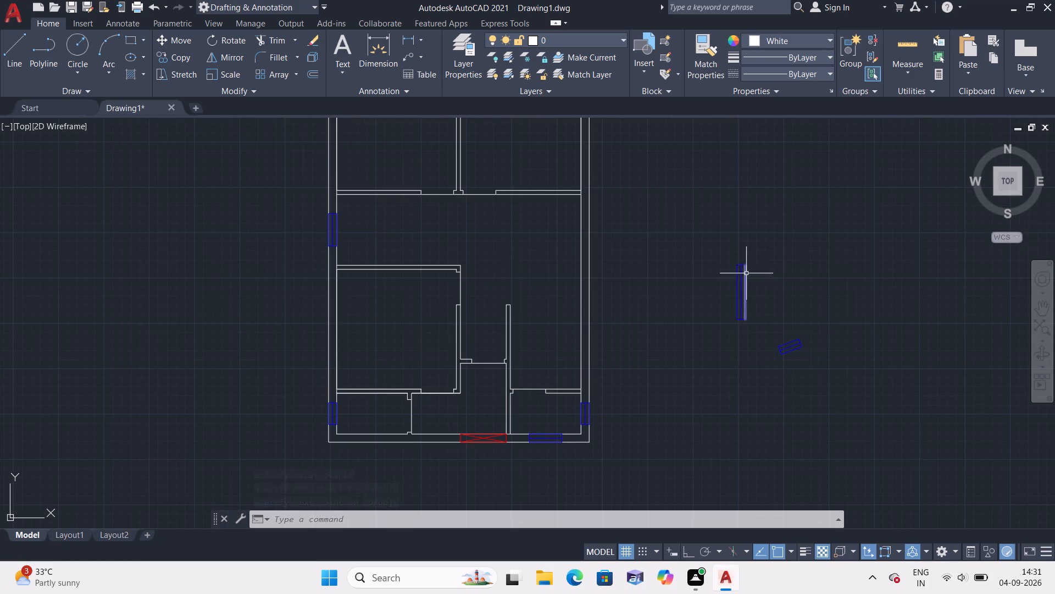
{"action": "left_click_drag", "start_coordinate": [748, 246], "coordinate": [771, 296]}
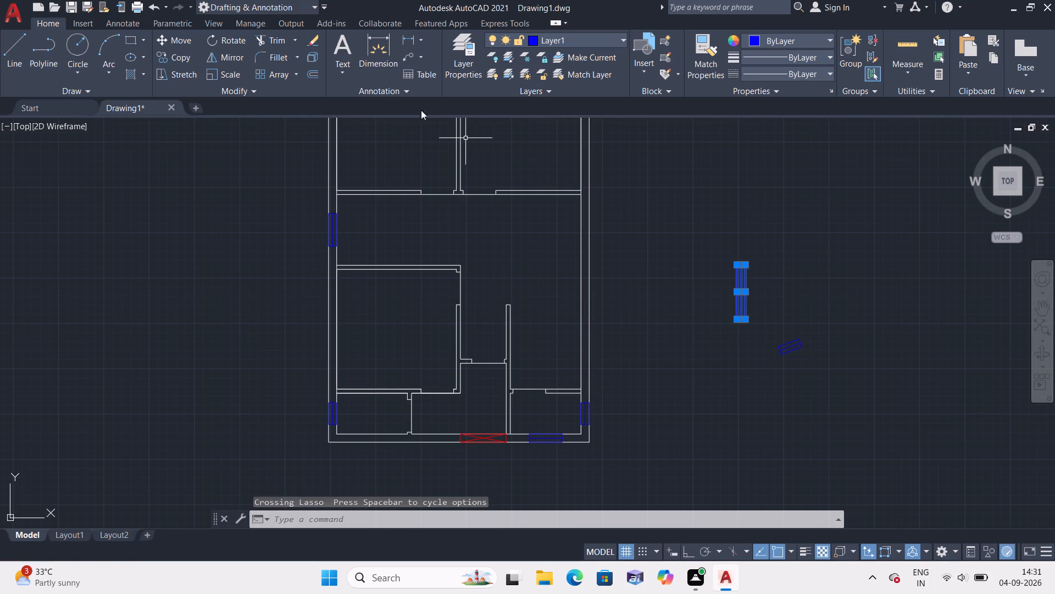
{"action": "left_click", "coordinate": [169, 58]}
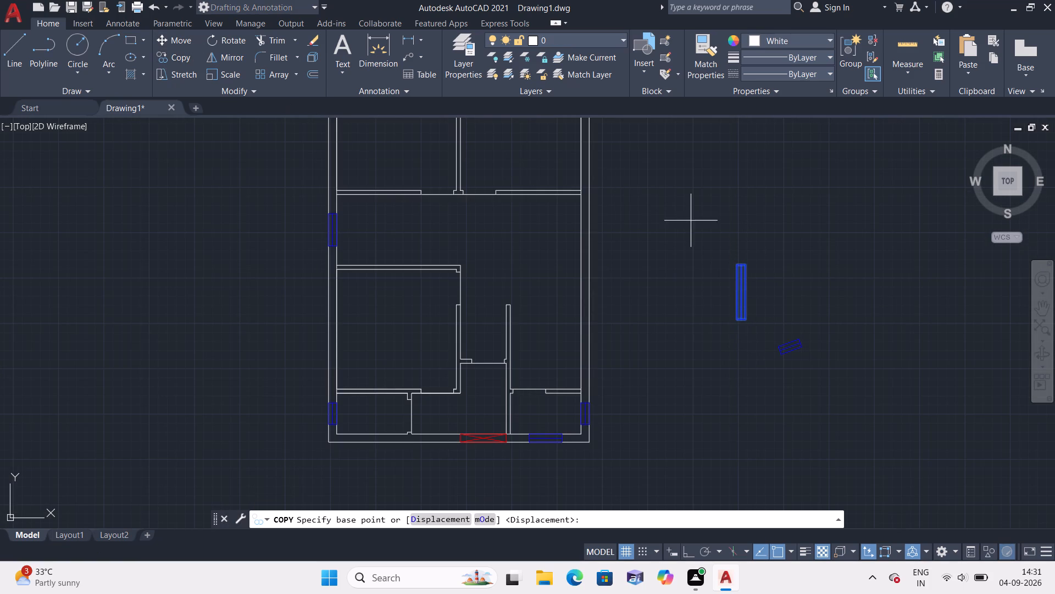
{"action": "left_click", "coordinate": [744, 289]}
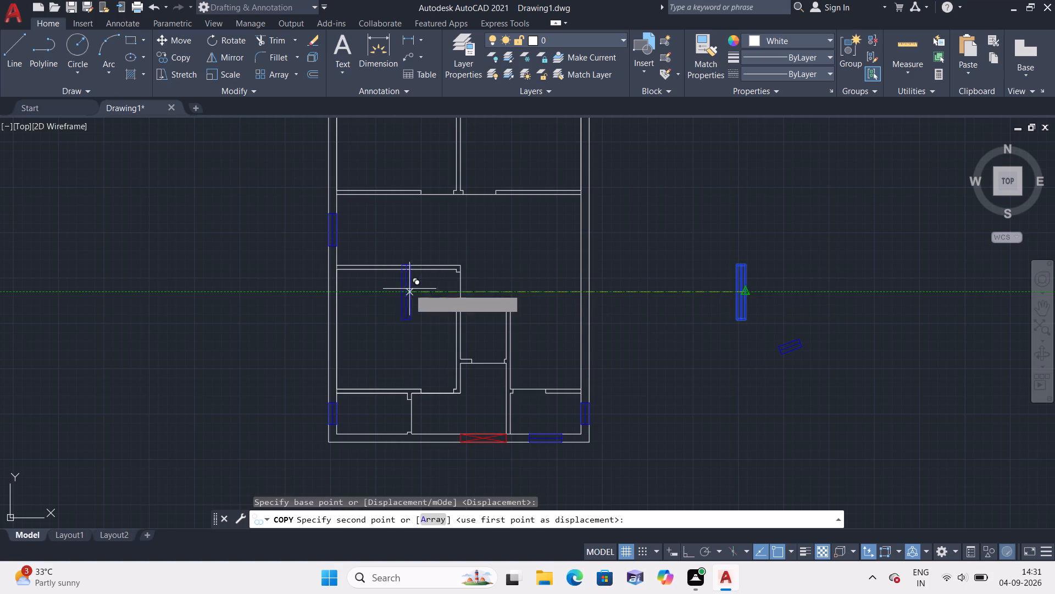
{"action": "left_click", "coordinate": [335, 326]}
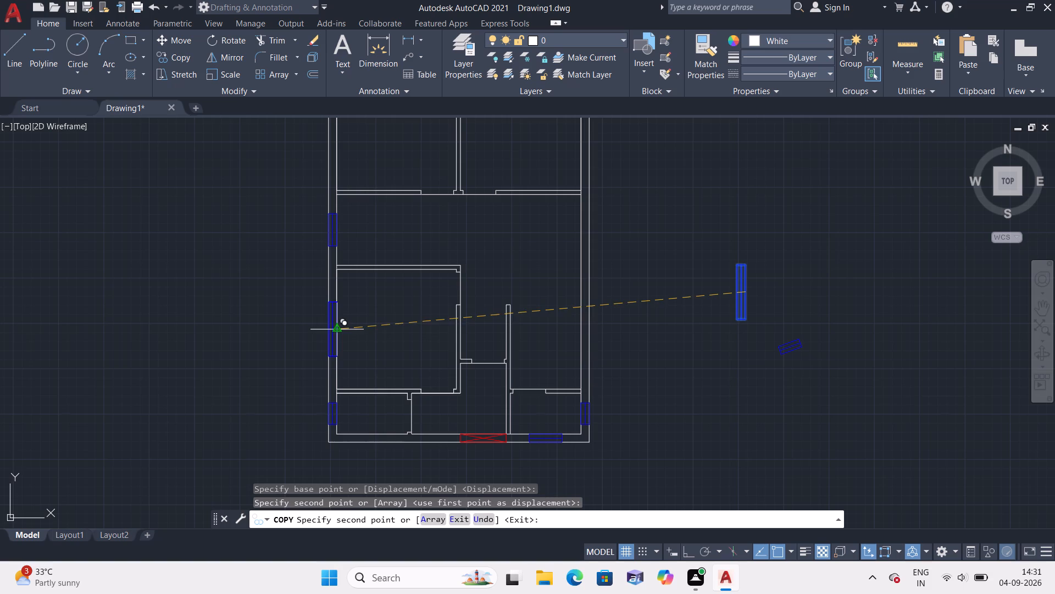
{"action": "middle_click_drag", "start_coordinate": [346, 246], "coordinate": [388, 467]}
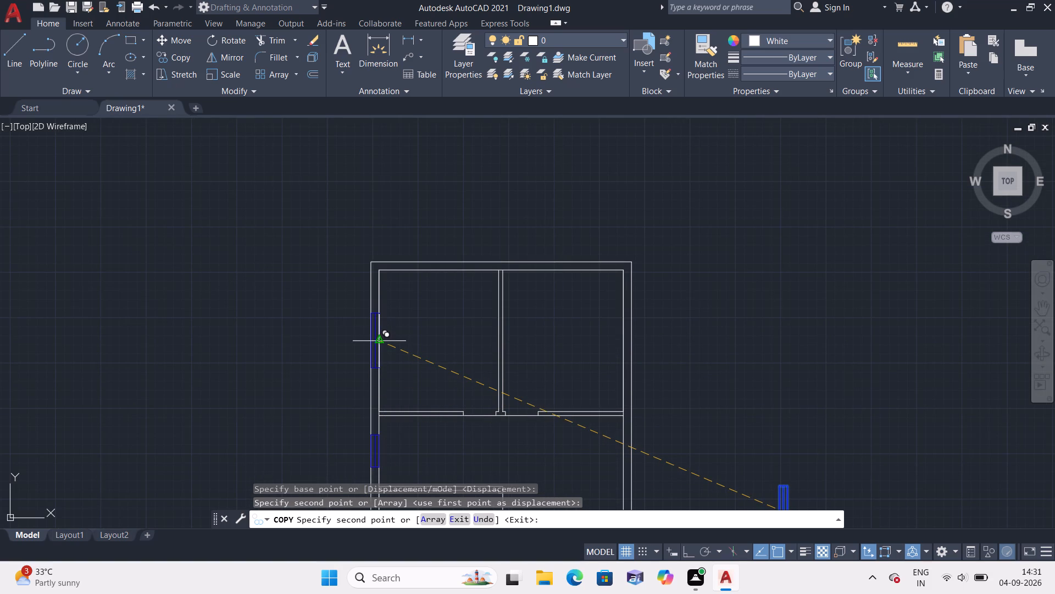
{"action": "left_click", "coordinate": [382, 344]}
{"action": "key", "text": "Escape"}
Erase the two helper lines along the west inner wall faces of the northwest and west rooms.
{"action": "scroll", "coordinate": [403, 356], "scroll_direction": "up", "scroll_amount": 1}
{"action": "middle_click_drag", "start_coordinate": [403, 356], "coordinate": [399, 313]}
{"action": "scroll", "coordinate": [361, 369], "scroll_direction": "up", "scroll_amount": 2}
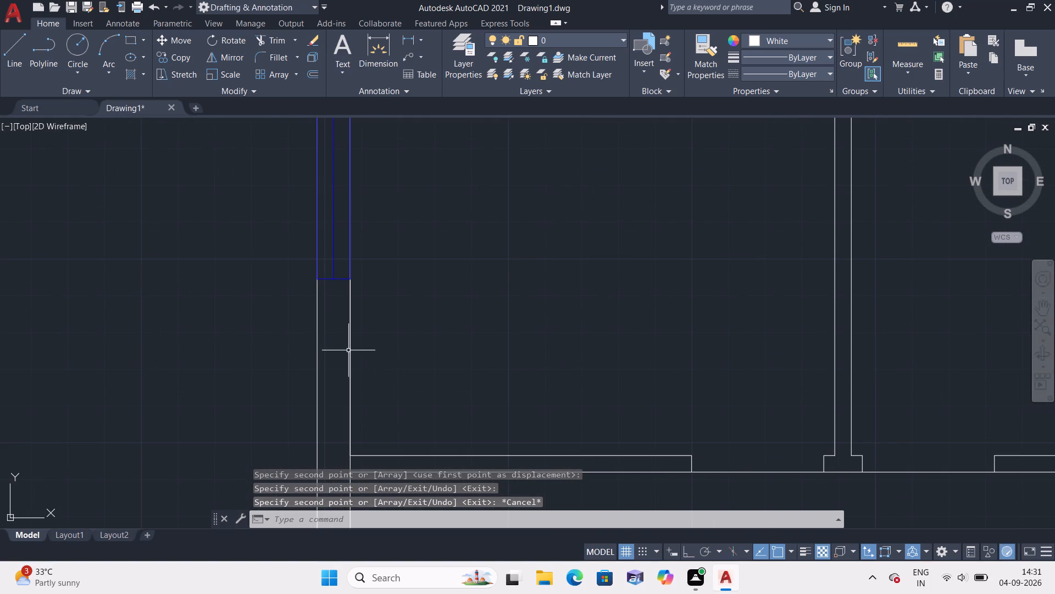
{"action": "left_click", "coordinate": [348, 350]}
{"action": "scroll", "coordinate": [418, 346], "scroll_direction": "down", "scroll_amount": 1}
{"action": "middle_click_drag", "start_coordinate": [419, 346], "coordinate": [413, 218]}
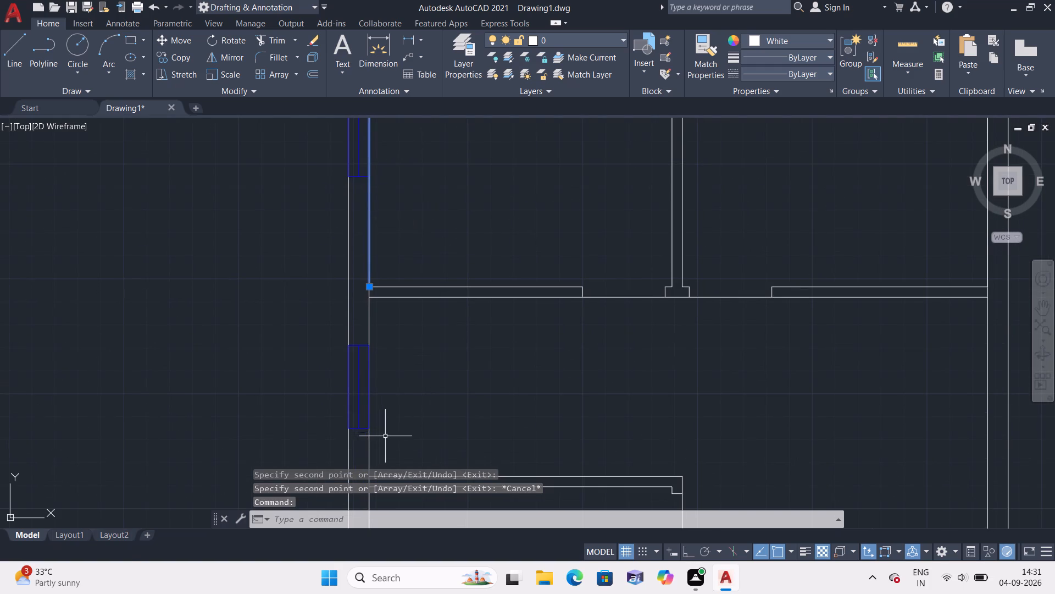
{"action": "middle_click_drag", "start_coordinate": [393, 423], "coordinate": [414, 251]}
{"action": "scroll", "coordinate": [407, 295], "scroll_direction": "down", "scroll_amount": 1}
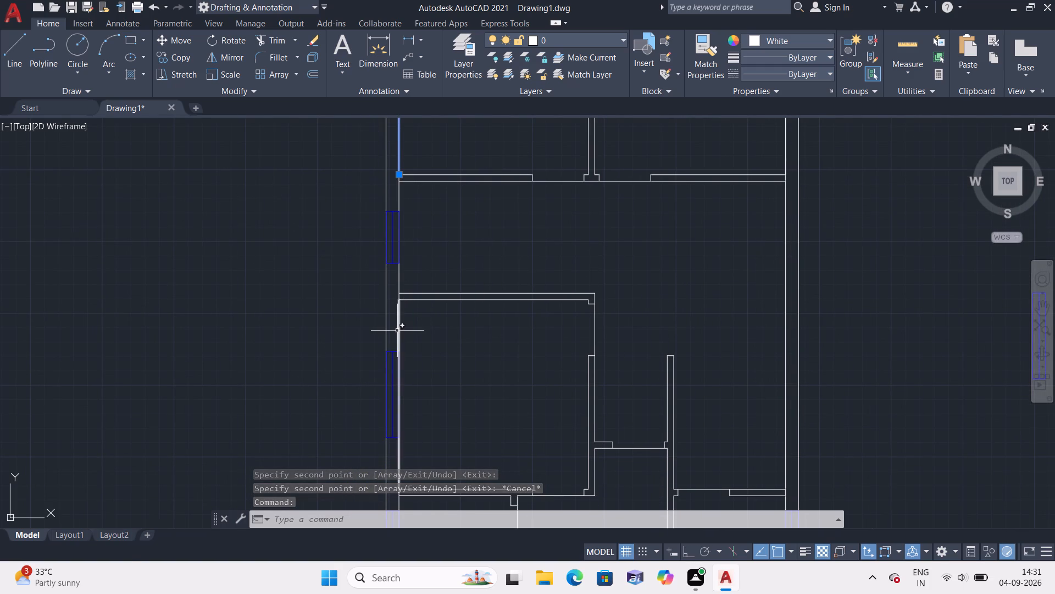
{"action": "left_click", "coordinate": [397, 331]}
{"action": "key", "text": "Delete"}
Copy the vertical 5' symbol by its west edge midpoint to the helper line's midpoint on the northeast room's east wall.
{"action": "scroll", "coordinate": [417, 334], "scroll_direction": "down", "scroll_amount": 2}
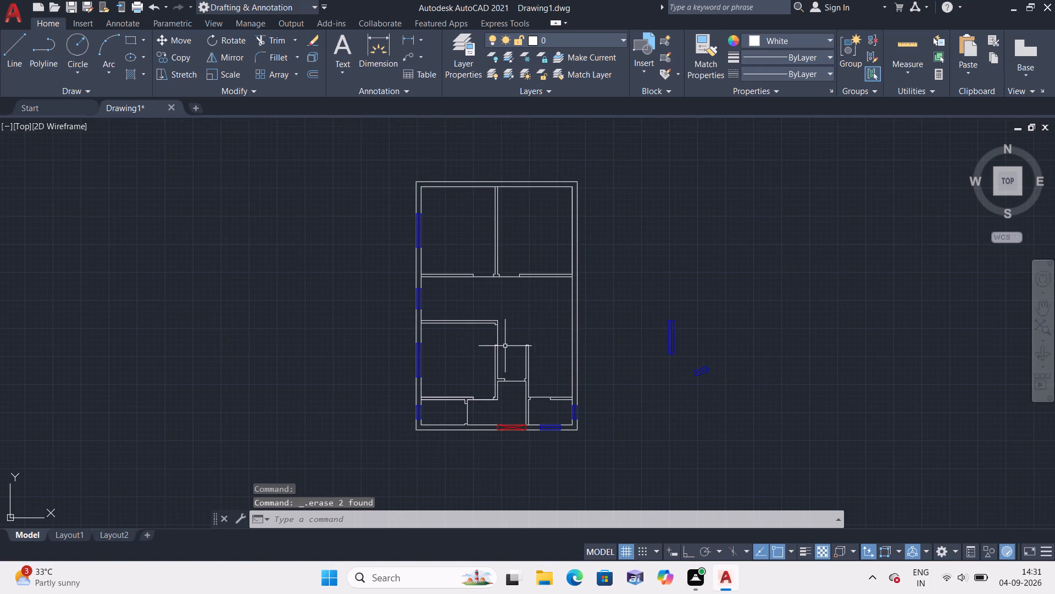
{"action": "middle_click_drag", "start_coordinate": [495, 343], "coordinate": [424, 320]}
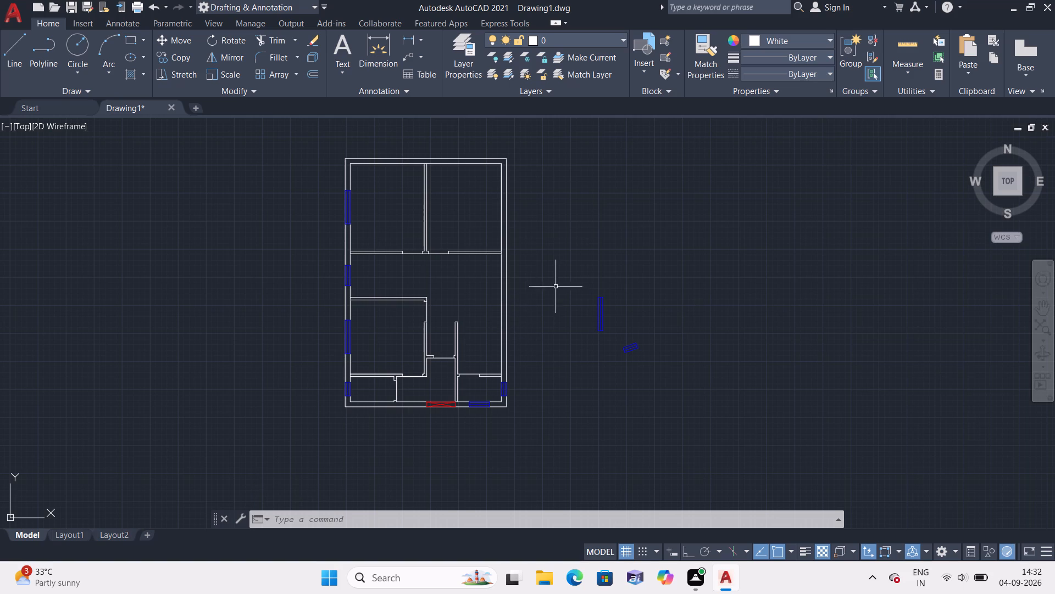
{"action": "middle_click", "coordinate": [520, 329]}
{"action": "scroll", "coordinate": [603, 302], "scroll_direction": "up", "scroll_amount": 1}
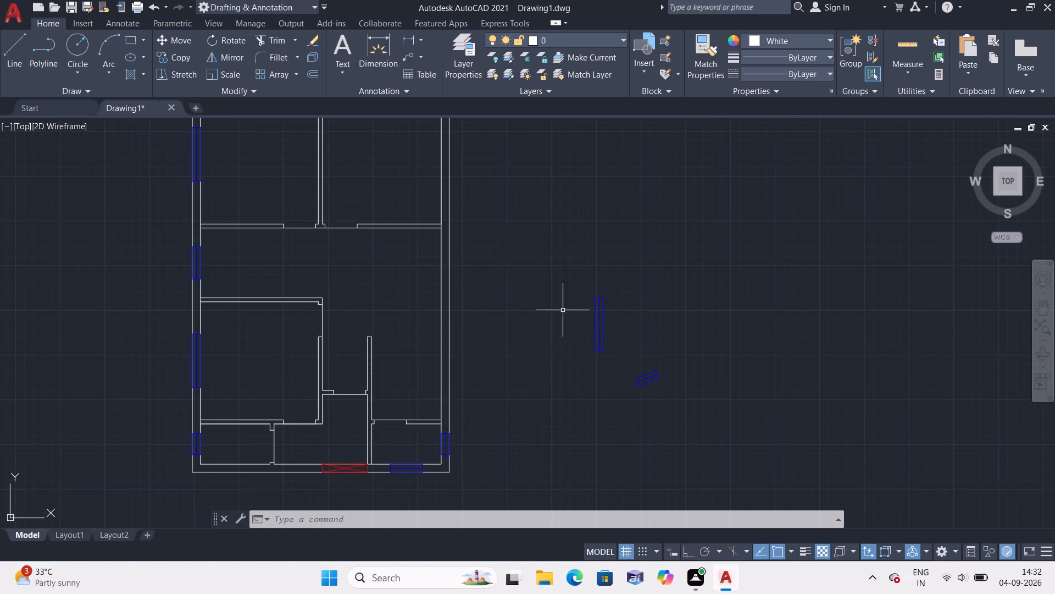
{"action": "scroll", "coordinate": [547, 310], "scroll_direction": "down", "scroll_amount": 1}
{"action": "left_click_drag", "start_coordinate": [602, 285], "coordinate": [569, 353]}
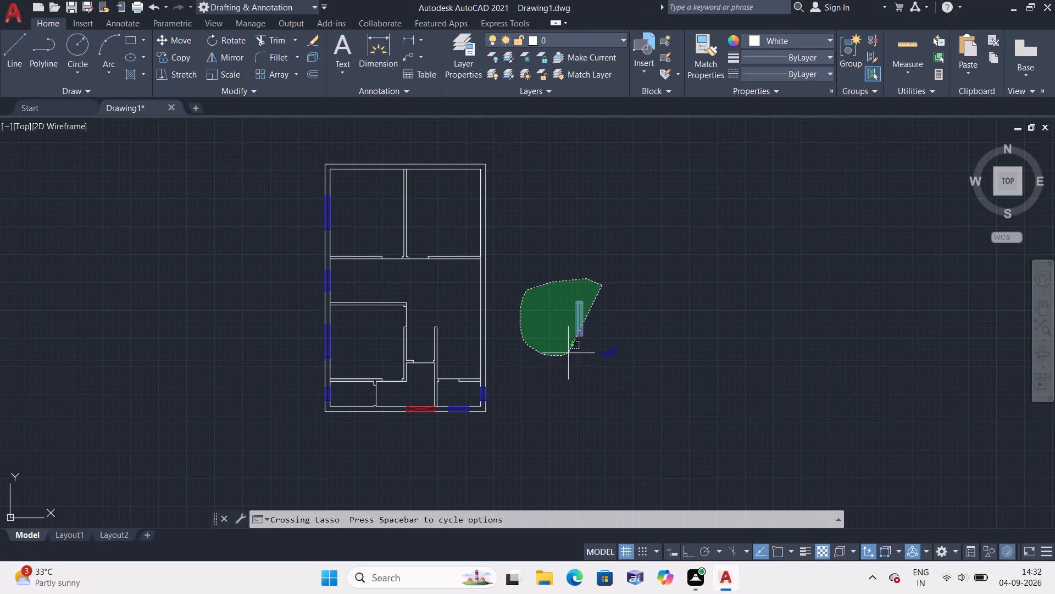
{"action": "left_click_drag", "start_coordinate": [569, 353], "coordinate": [603, 322]}
{"action": "left_click", "coordinate": [181, 57]}
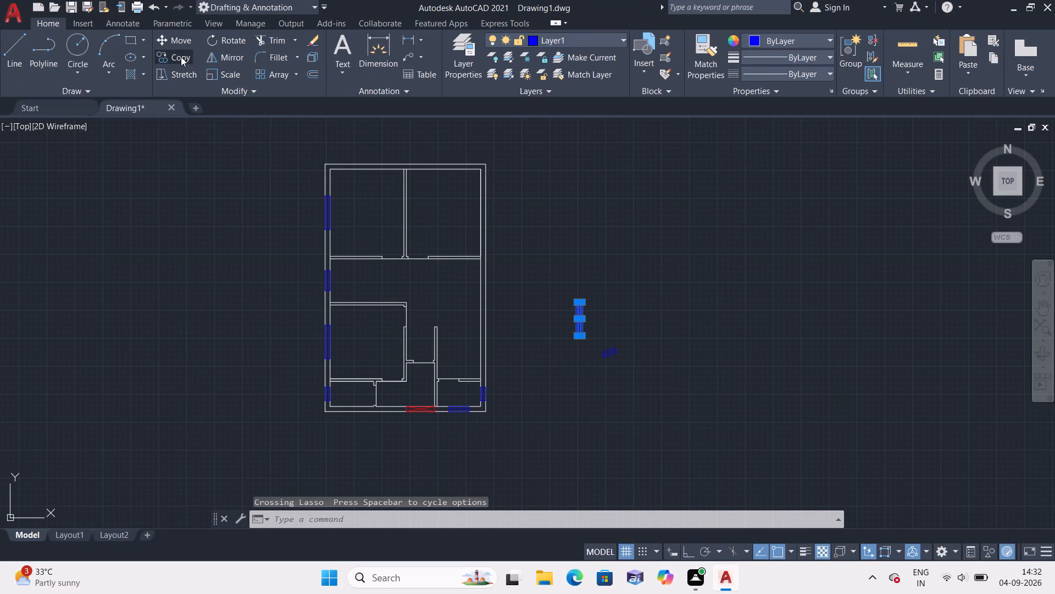
{"action": "scroll", "coordinate": [562, 326], "scroll_direction": "up", "scroll_amount": 3}
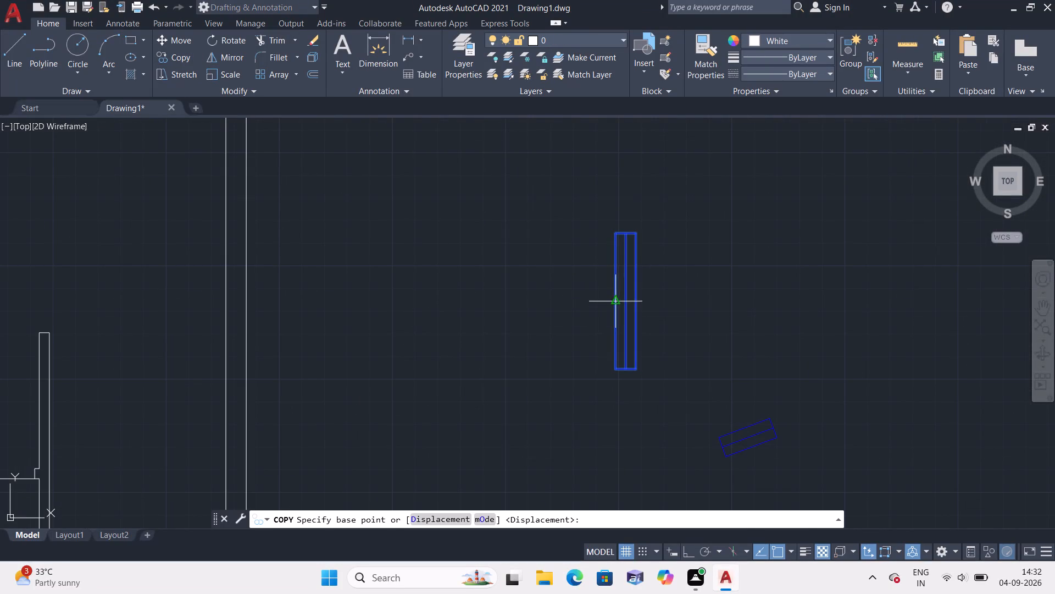
{"action": "left_click", "coordinate": [615, 304]}
{"action": "scroll", "coordinate": [484, 224], "scroll_direction": "down", "scroll_amount": 2}
{"action": "middle_click_drag", "start_coordinate": [404, 212], "coordinate": [449, 323]}
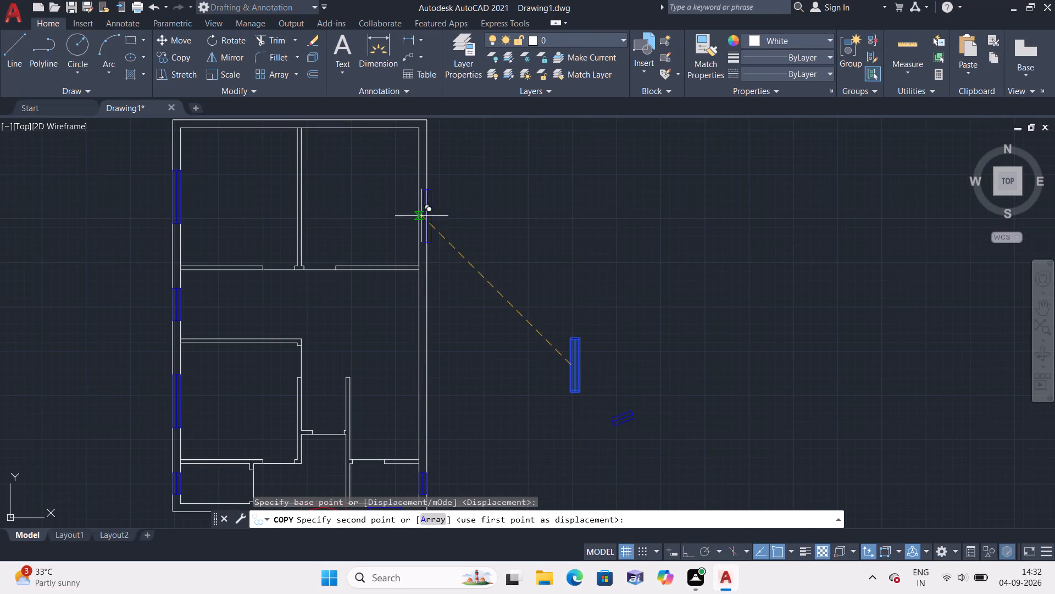
{"action": "scroll", "coordinate": [419, 189], "scroll_direction": "up", "scroll_amount": 1}
{"action": "left_click", "coordinate": [420, 201]}
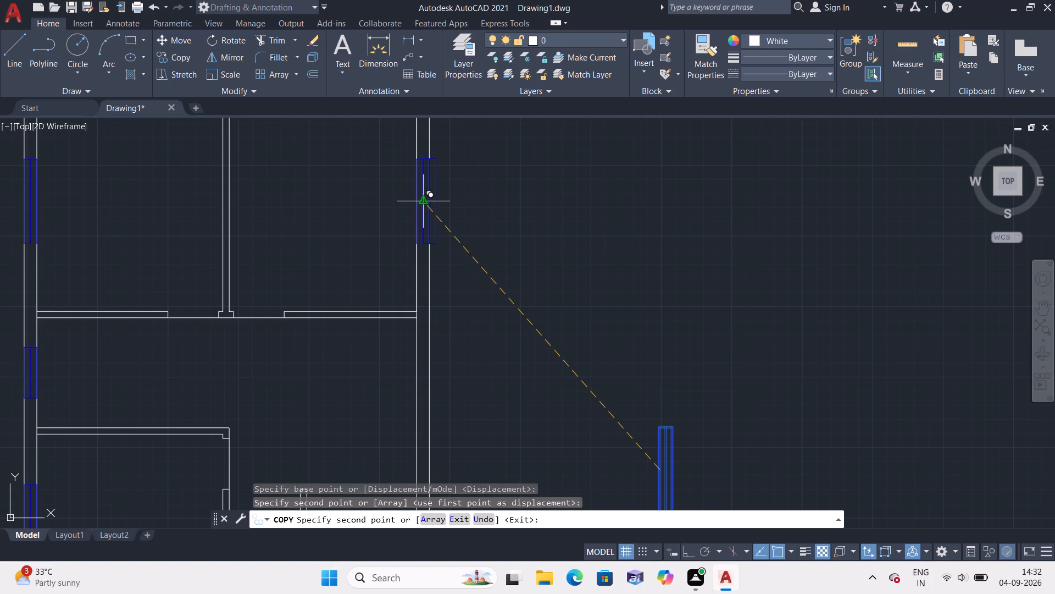
{"action": "key", "text": "Escape"}
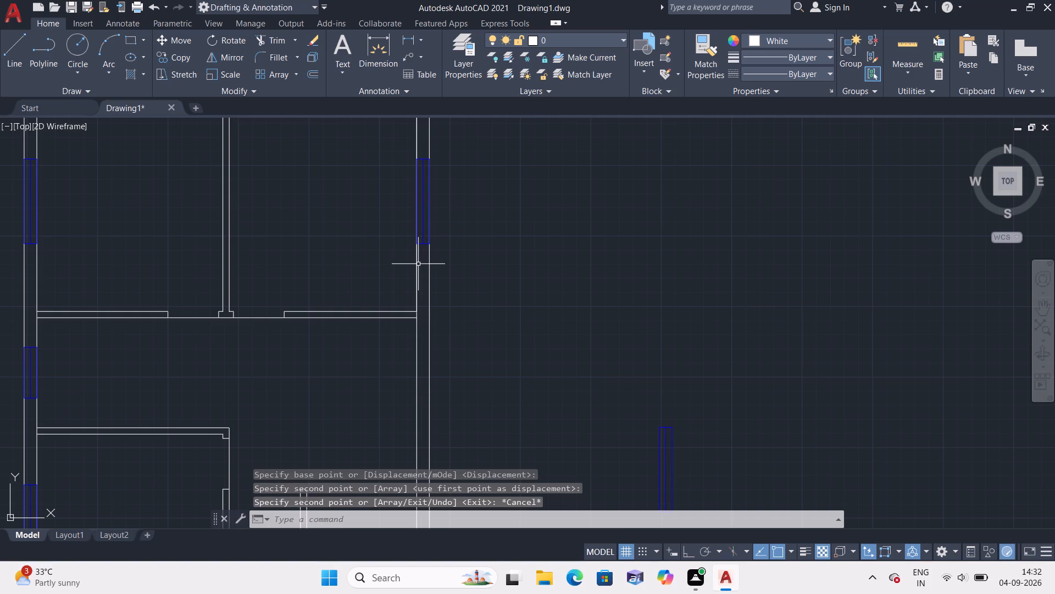
Erase the helper line along the northeast room's east inner wall face.
{"action": "left_click", "coordinate": [418, 264]}
{"action": "key", "text": "Delete"}
Offset the east wall's inner face line 3'3" westward into the plan.
{"action": "scroll", "coordinate": [418, 264], "scroll_direction": "down", "scroll_amount": 1}
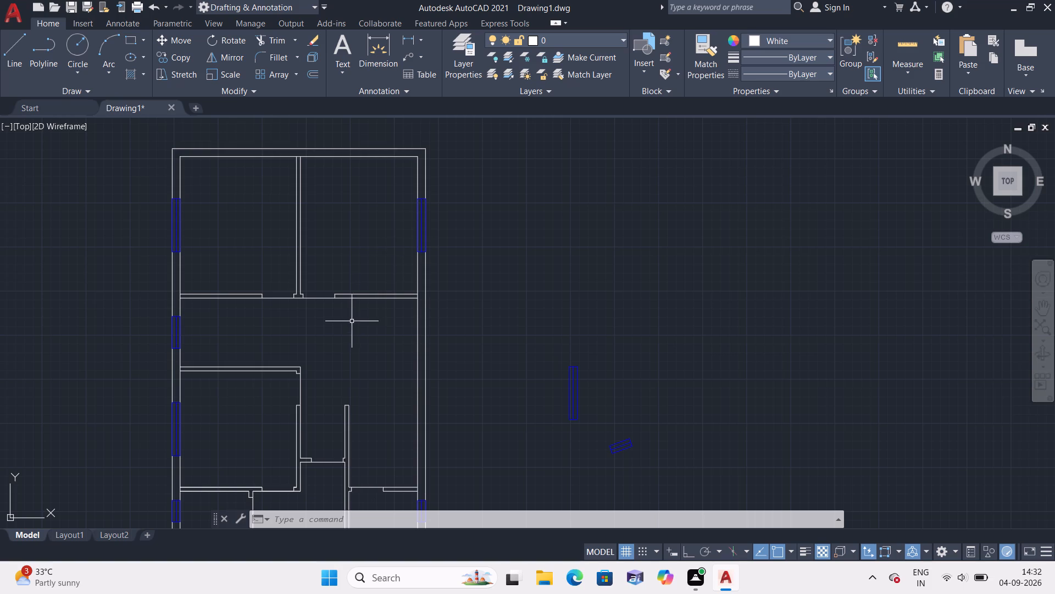
{"action": "middle_click_drag", "start_coordinate": [332, 341], "coordinate": [323, 237]}
{"action": "scroll", "coordinate": [324, 287], "scroll_direction": "down", "scroll_amount": 1}
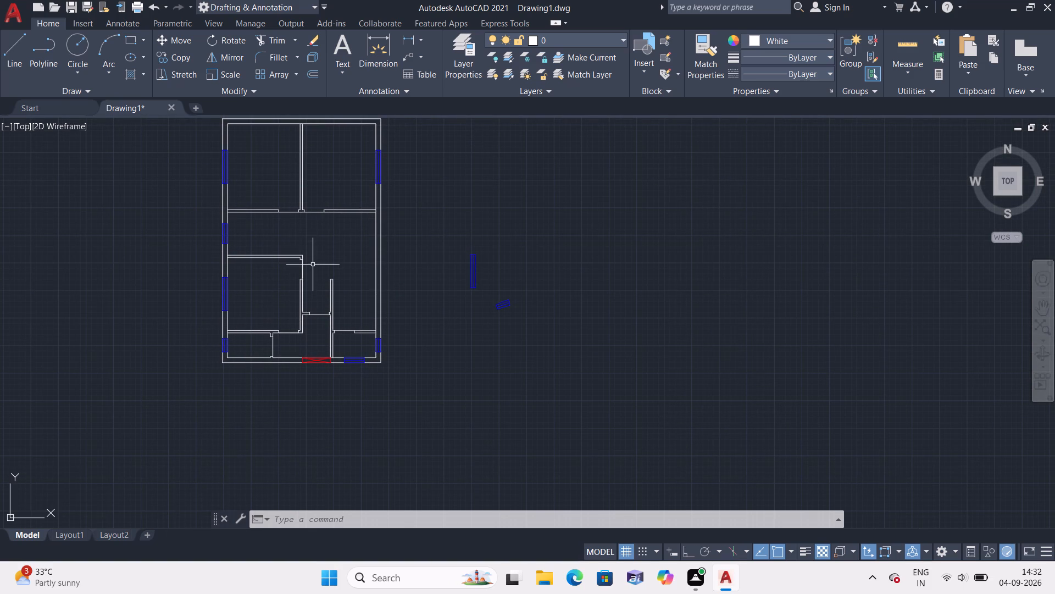
{"action": "scroll", "coordinate": [287, 382], "scroll_direction": "up", "scroll_amount": 1}
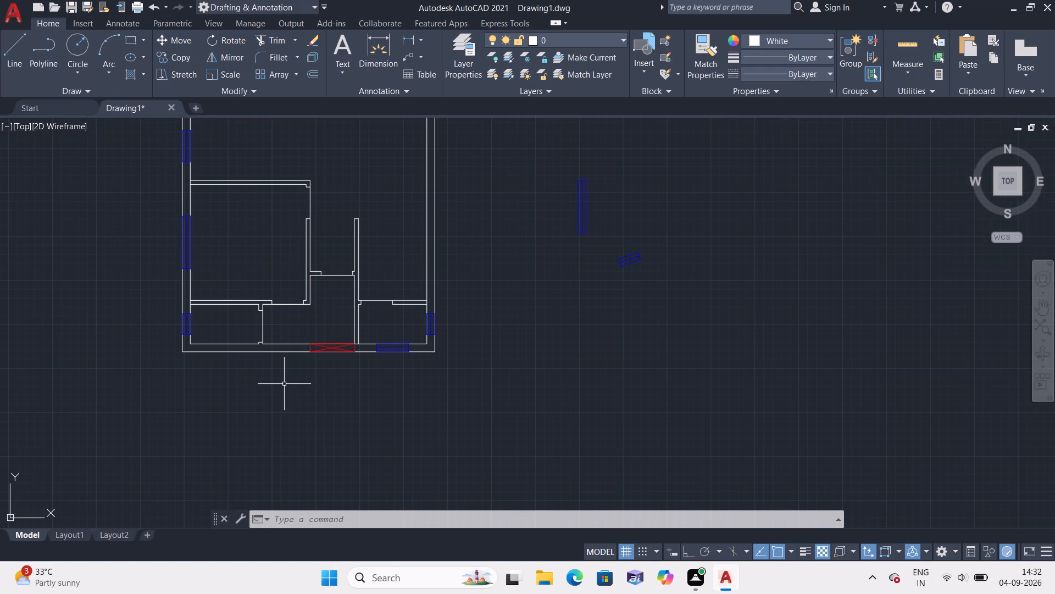
{"action": "scroll", "coordinate": [284, 384], "scroll_direction": "down", "scroll_amount": 1}
{"action": "middle_click_drag", "start_coordinate": [338, 385], "coordinate": [279, 422]}
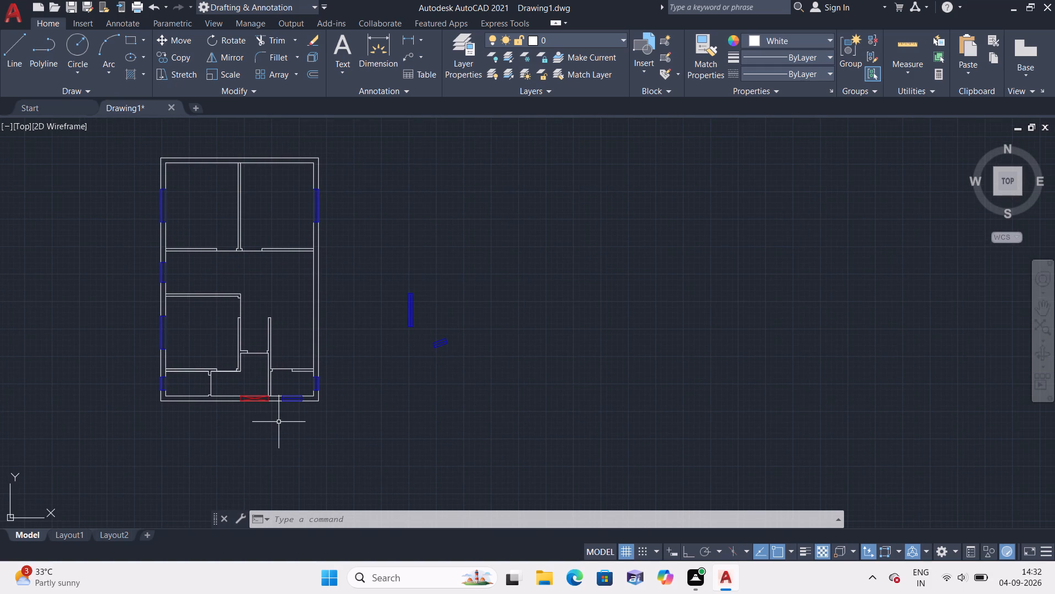
{"action": "scroll", "coordinate": [279, 421], "scroll_direction": "up", "scroll_amount": 1}
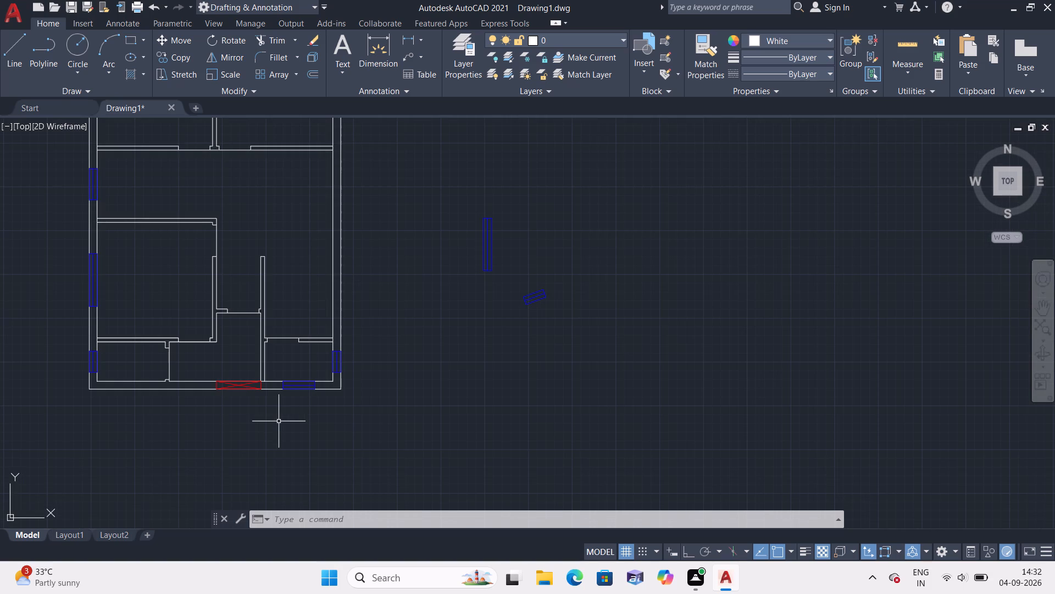
{"action": "middle_click_drag", "start_coordinate": [279, 421], "coordinate": [270, 442]}
{"action": "type", "text": "offset"}
{"action": "key", "text": "space"}
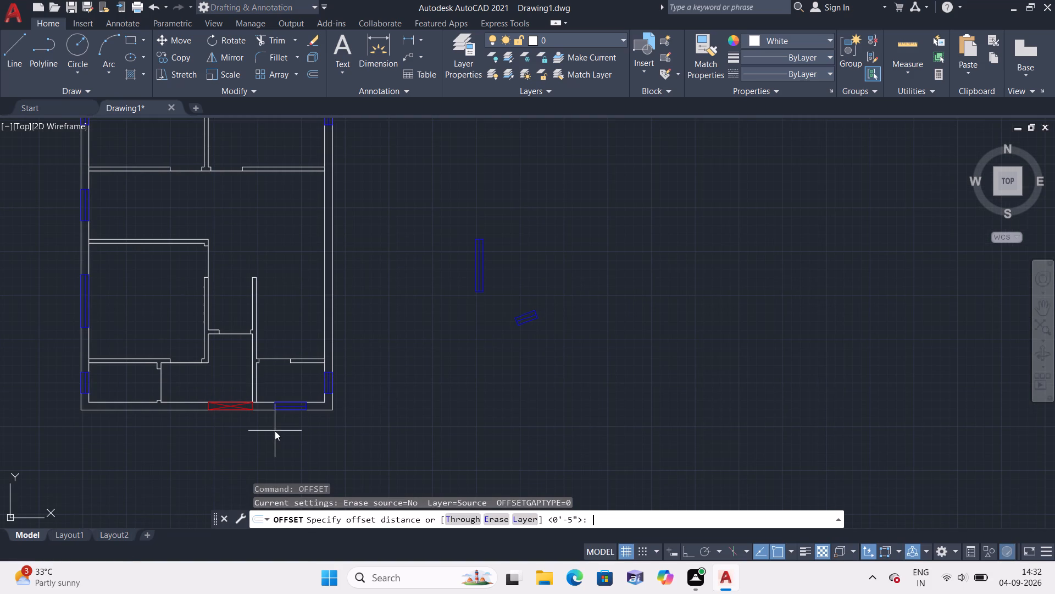
{"action": "type", "text": "3'"}
{"action": "key", "text": "3"}
{"action": "key", "text": "shift+quotedbl"}
{"action": "key", "text": "space"}
{"action": "scroll", "coordinate": [298, 334], "scroll_direction": "up", "scroll_amount": 1}
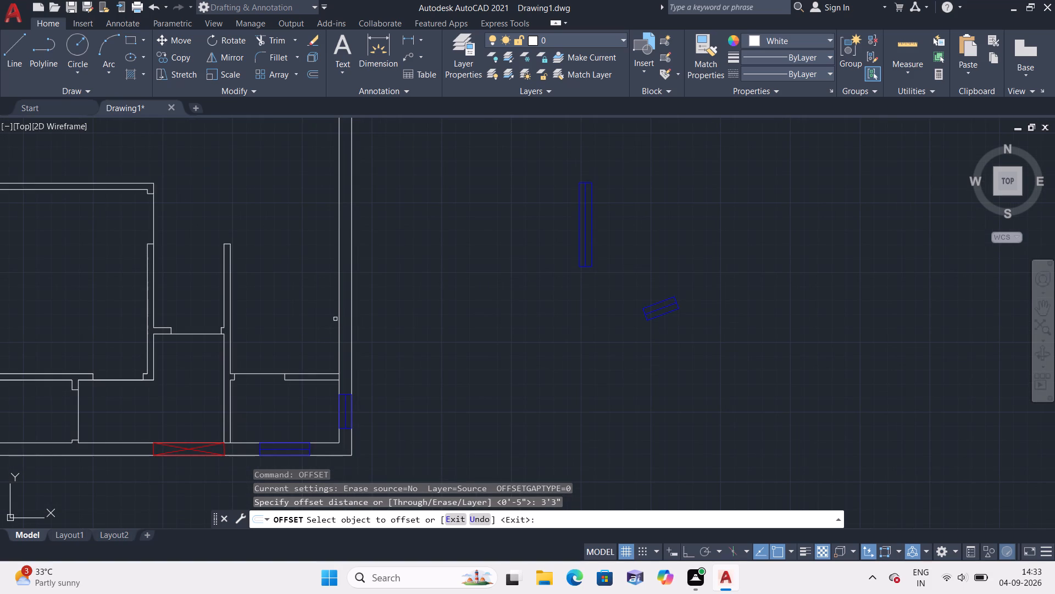
{"action": "left_click", "coordinate": [338, 316]}
{"action": "left_click", "coordinate": [314, 322]}
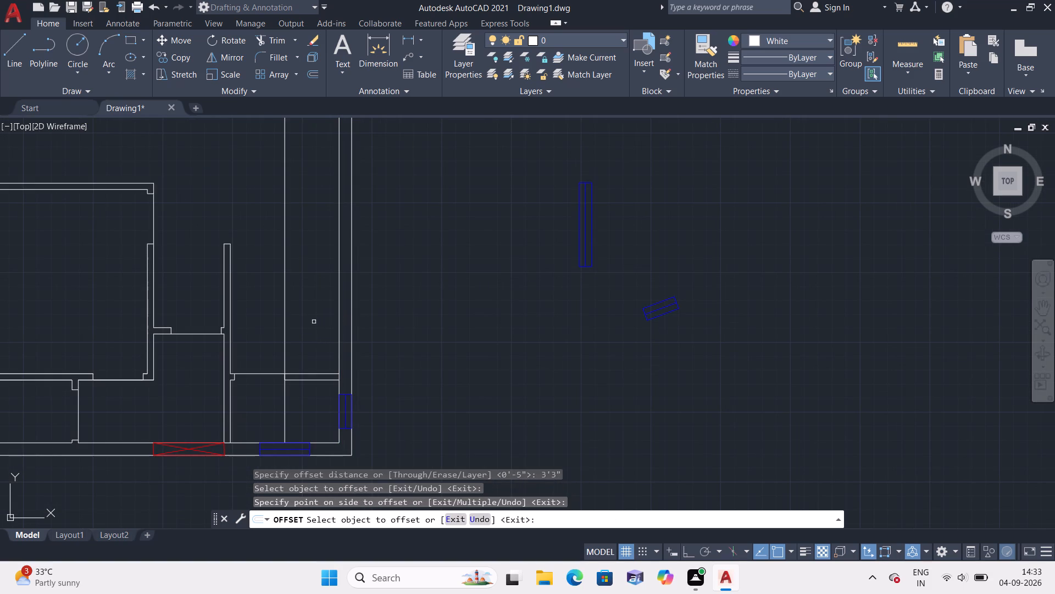
Open the recent drawing internship 3-9-26.dwg and examine the staircase area between the toilet and the entry on its ground floor plan.
{"action": "scroll", "coordinate": [314, 322], "scroll_direction": "down", "scroll_amount": 2}
{"action": "middle_click_drag", "start_coordinate": [313, 322], "coordinate": [351, 397]}
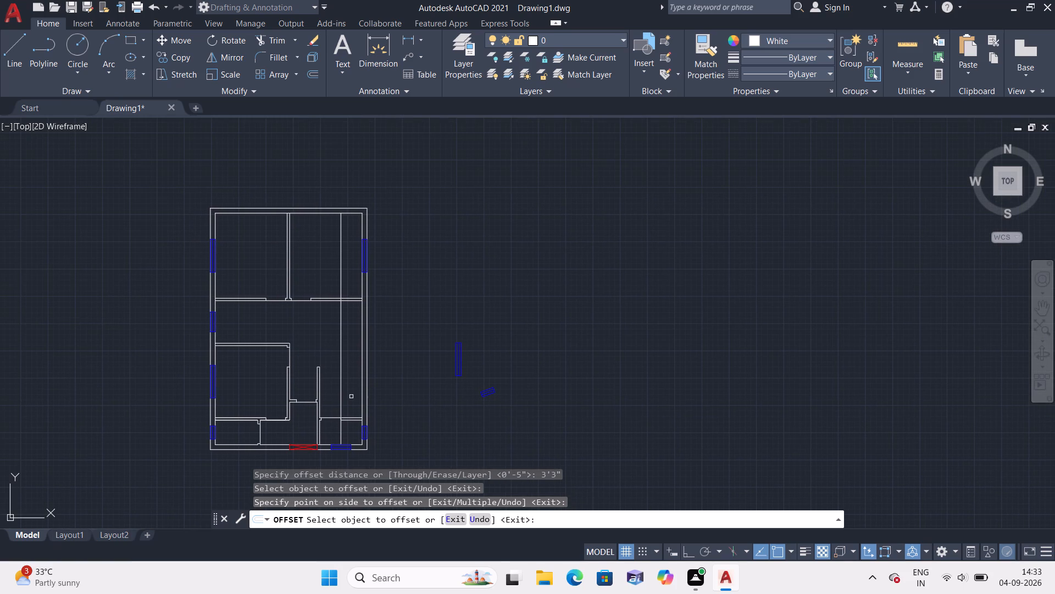
{"action": "key", "text": "Escape"}
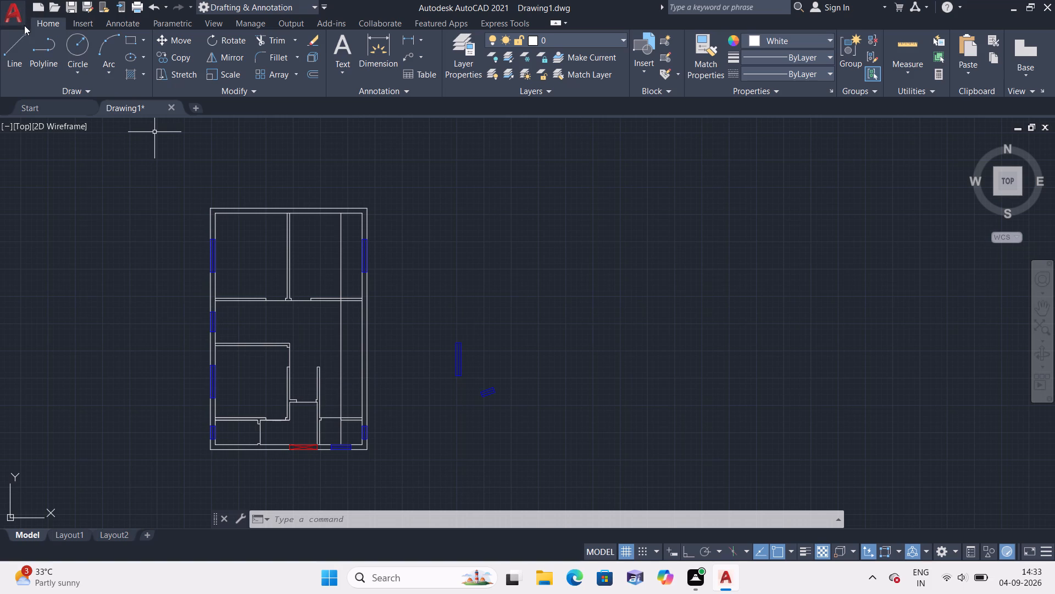
{"action": "left_click", "coordinate": [17, 13]}
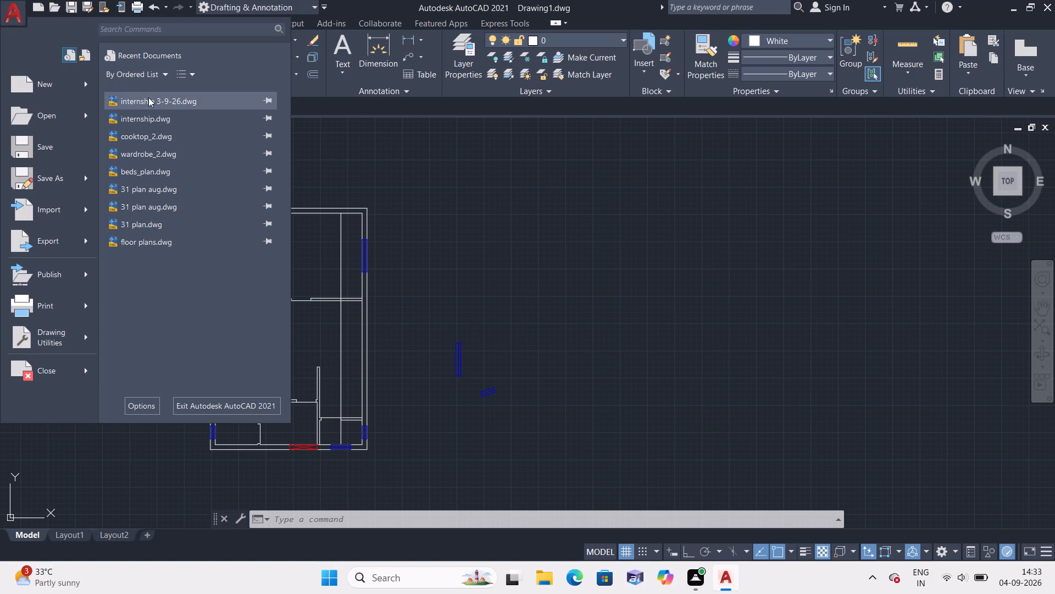
{"action": "left_click", "coordinate": [149, 101]}
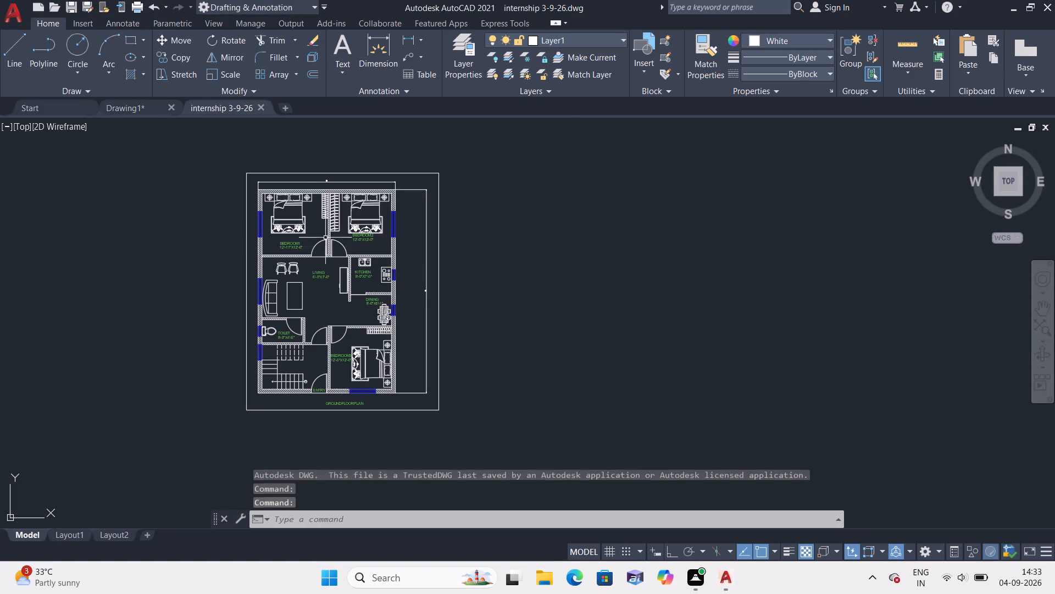
{"action": "scroll", "coordinate": [329, 322], "scroll_direction": "up", "scroll_amount": 4}
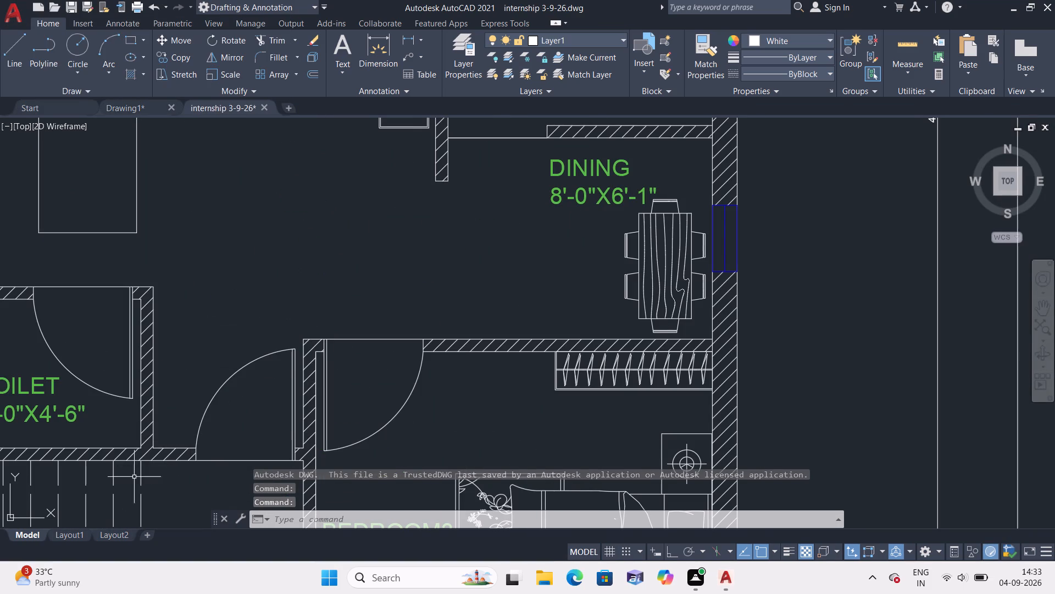
{"action": "middle_click_drag", "start_coordinate": [124, 484], "coordinate": [192, 301]}
{"action": "scroll", "coordinate": [192, 301], "scroll_direction": "down", "scroll_amount": 2}
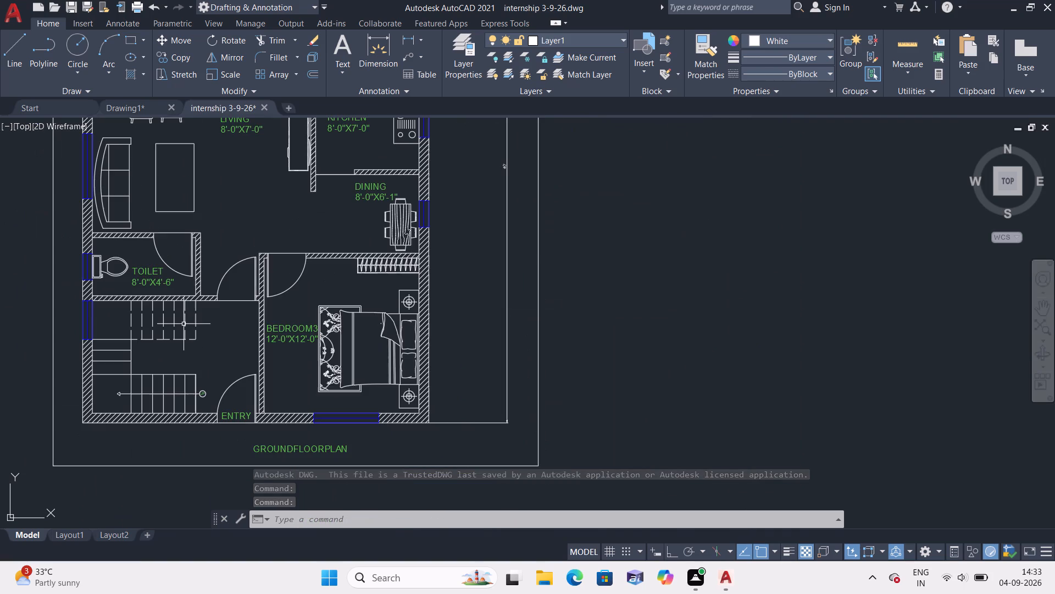
{"action": "scroll", "coordinate": [159, 105], "scroll_direction": "down", "scroll_amount": 1}
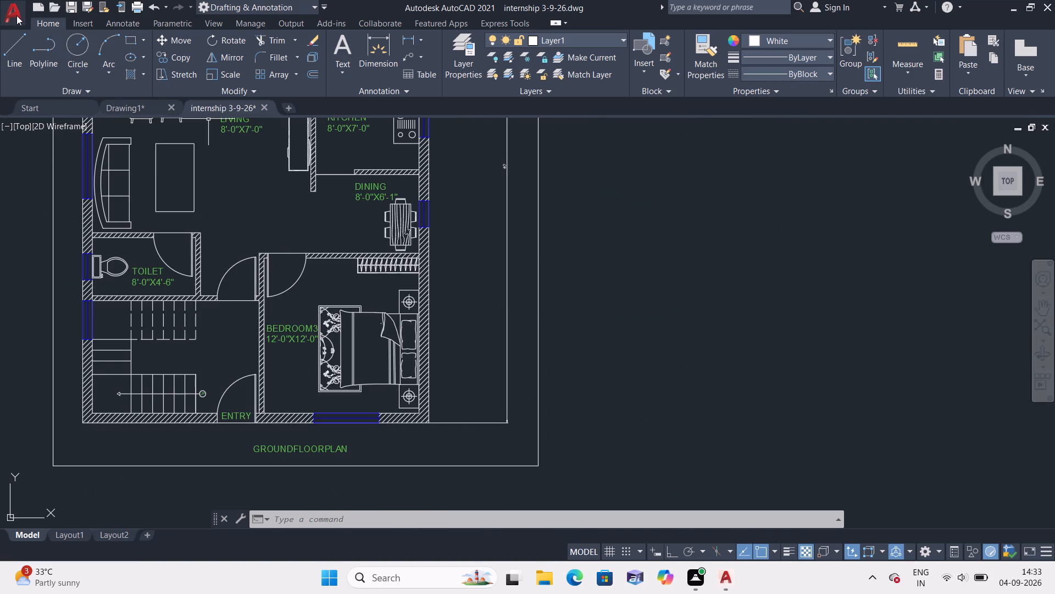
Close the internship 3-9-26.dwg reference drawing, saving its changes, and return to the floor plan in Drawing1.
{"action": "left_click", "coordinate": [260, 106]}
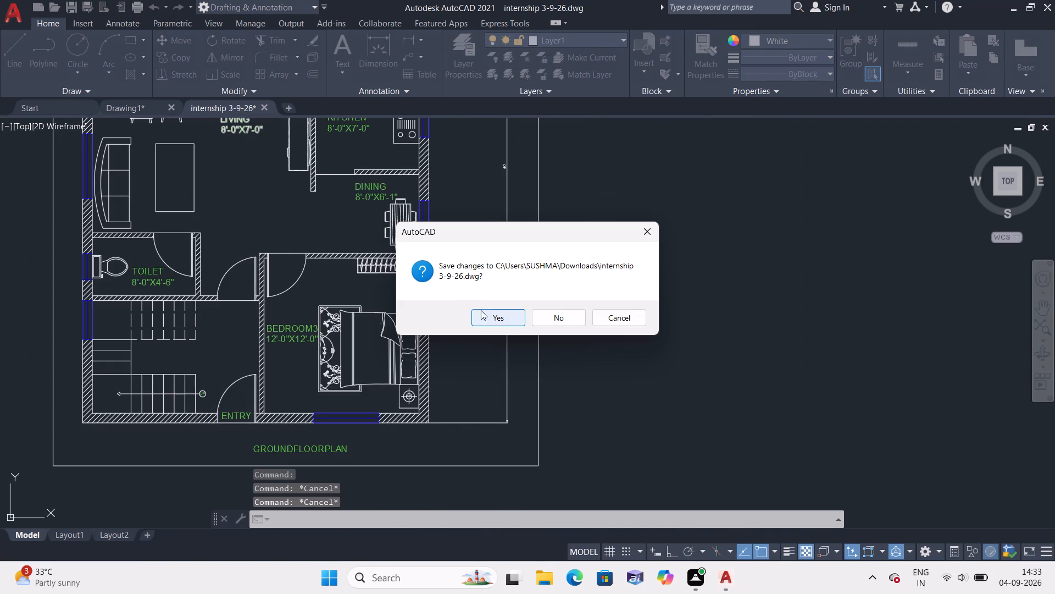
{"action": "left_click", "coordinate": [486, 312]}
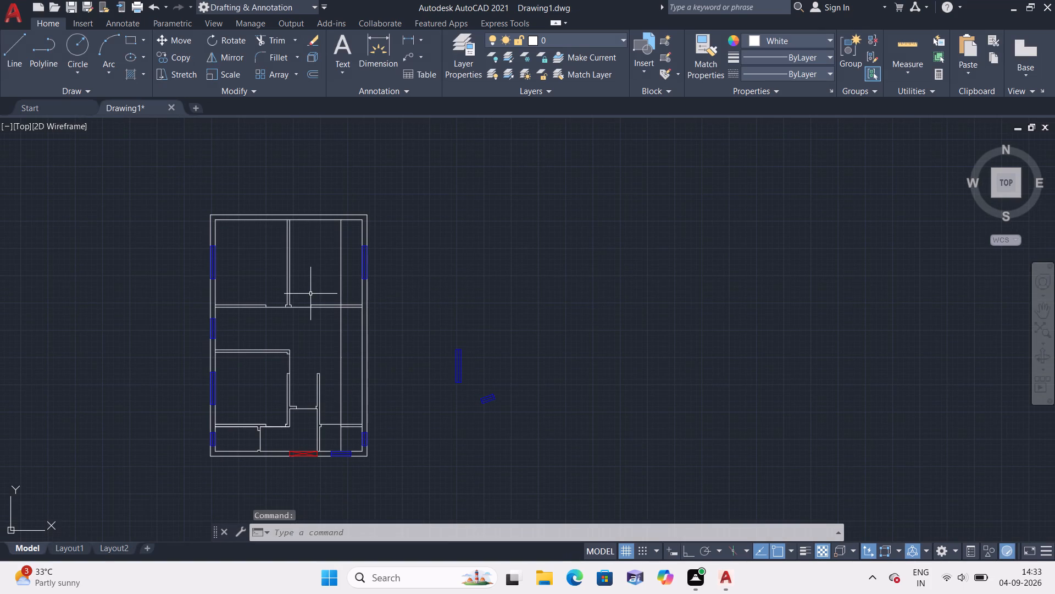
{"action": "scroll", "coordinate": [310, 294], "scroll_direction": "up", "scroll_amount": 1}
{"action": "middle_click_drag", "start_coordinate": [310, 294], "coordinate": [306, 185]}
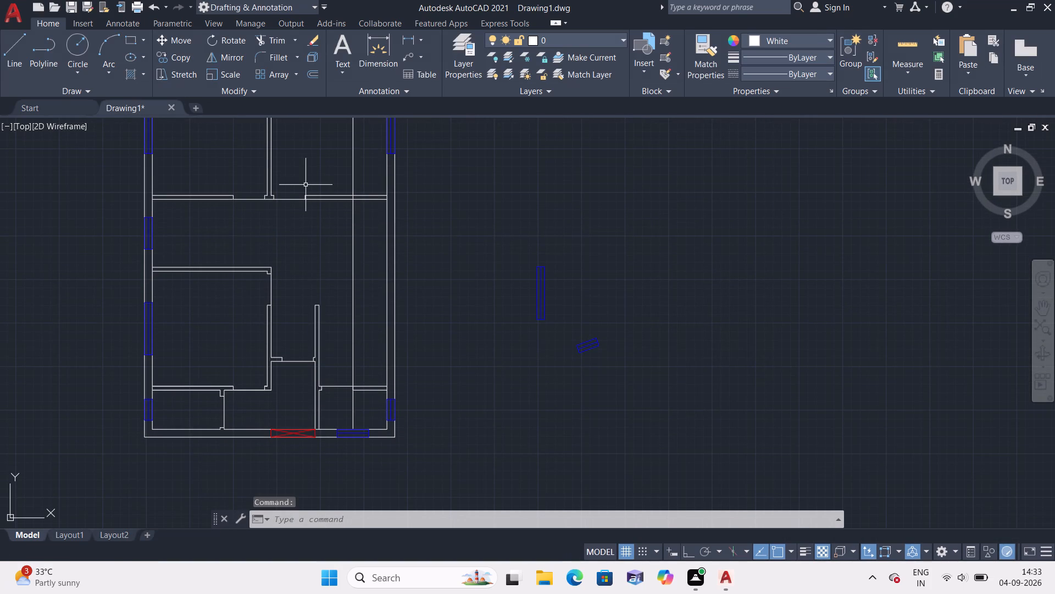
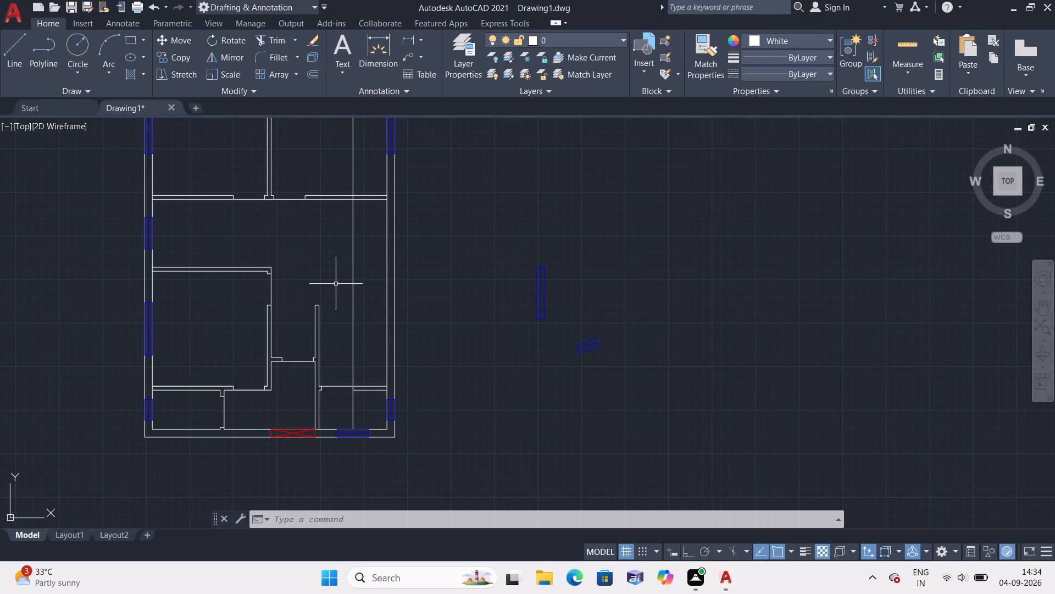
Trim the vertical line offset from the east wall out of the northeast room, that room's south wall and the southeast room.
{"action": "scroll", "coordinate": [365, 292], "scroll_direction": "up", "scroll_amount": 1}
{"action": "middle_click_drag", "start_coordinate": [365, 292], "coordinate": [363, 323]}
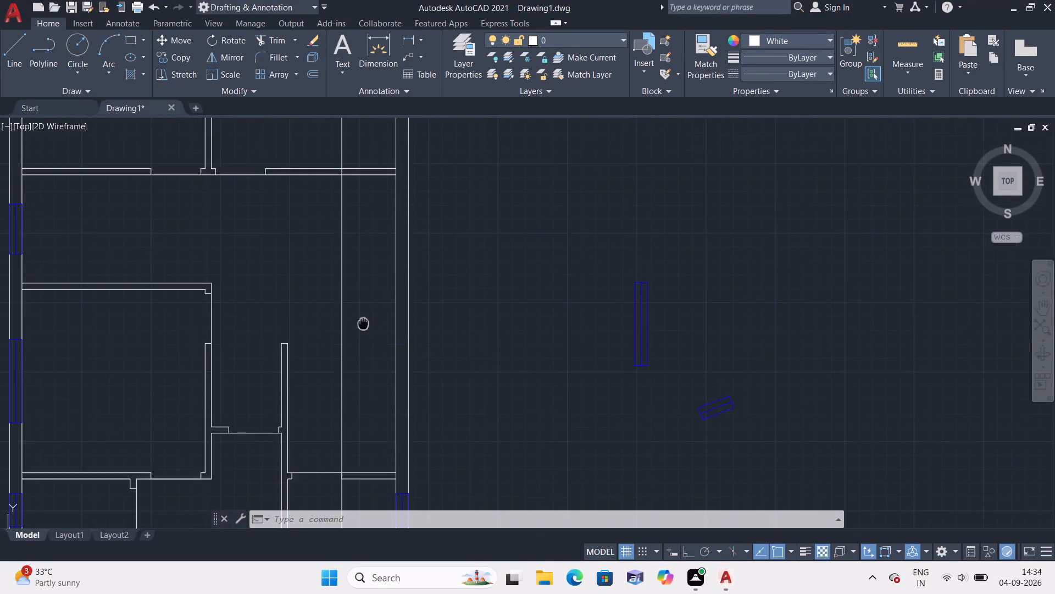
{"action": "middle_click_drag", "start_coordinate": [363, 323], "coordinate": [365, 352]}
{"action": "scroll", "coordinate": [365, 352], "scroll_direction": "down", "scroll_amount": 1}
{"action": "type", "text": "trim"}
{"action": "key", "text": "space"}
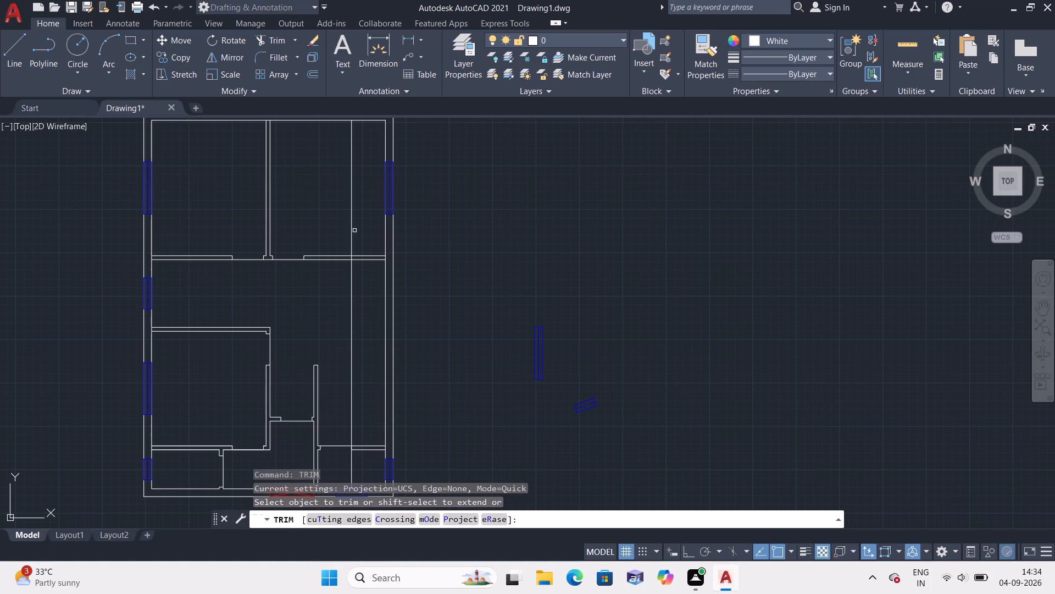
{"action": "left_click", "coordinate": [352, 235]}
{"action": "scroll", "coordinate": [339, 280], "scroll_direction": "up", "scroll_amount": 1}
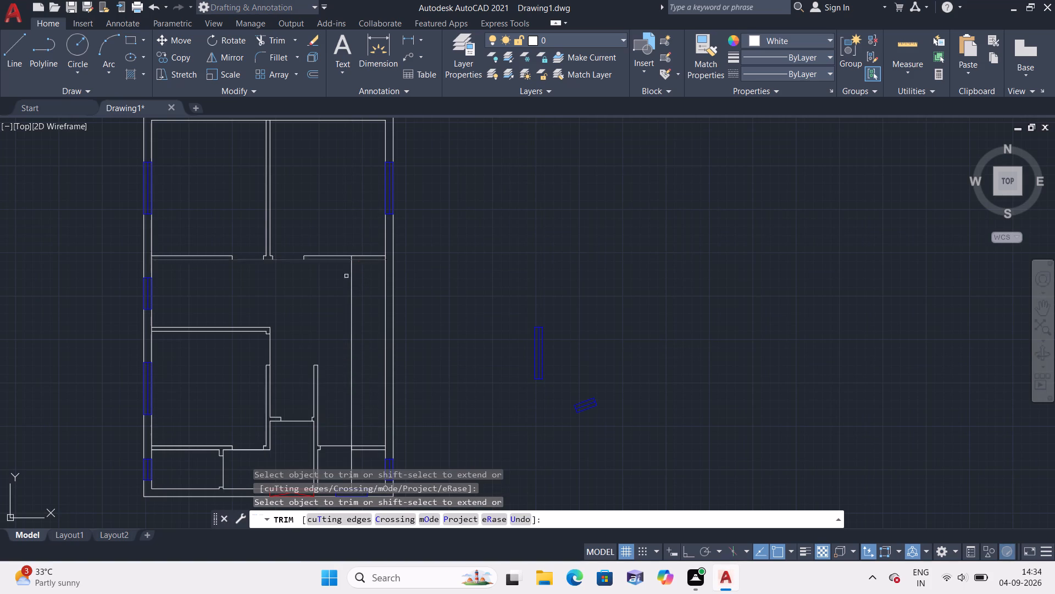
{"action": "scroll", "coordinate": [339, 280], "scroll_direction": "up", "scroll_amount": 3}
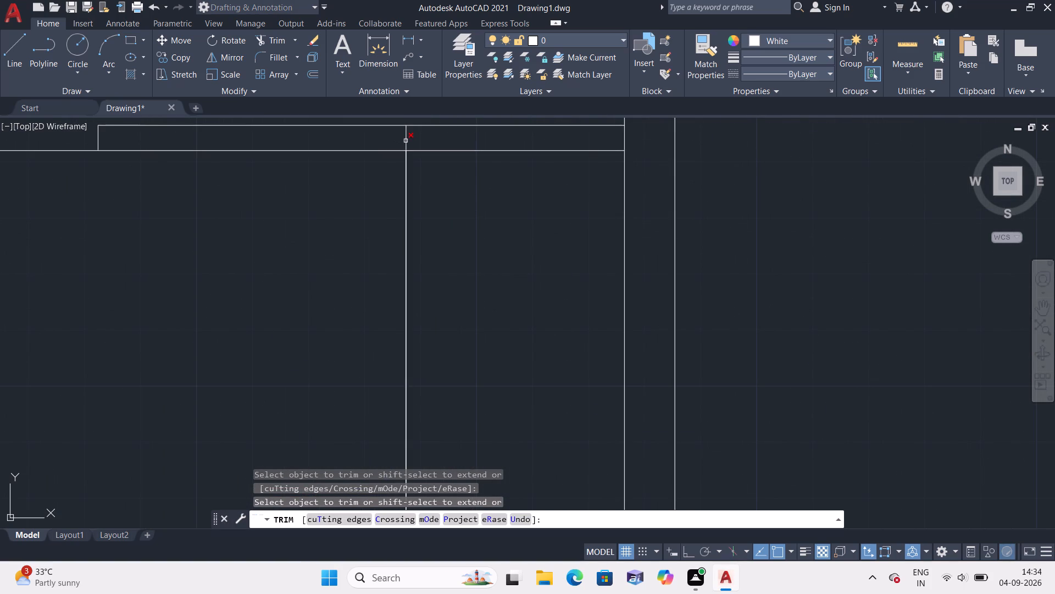
{"action": "left_click", "coordinate": [406, 141]}
{"action": "scroll", "coordinate": [406, 141], "scroll_direction": "down", "scroll_amount": 3}
{"action": "scroll", "coordinate": [411, 236], "scroll_direction": "down", "scroll_amount": 1}
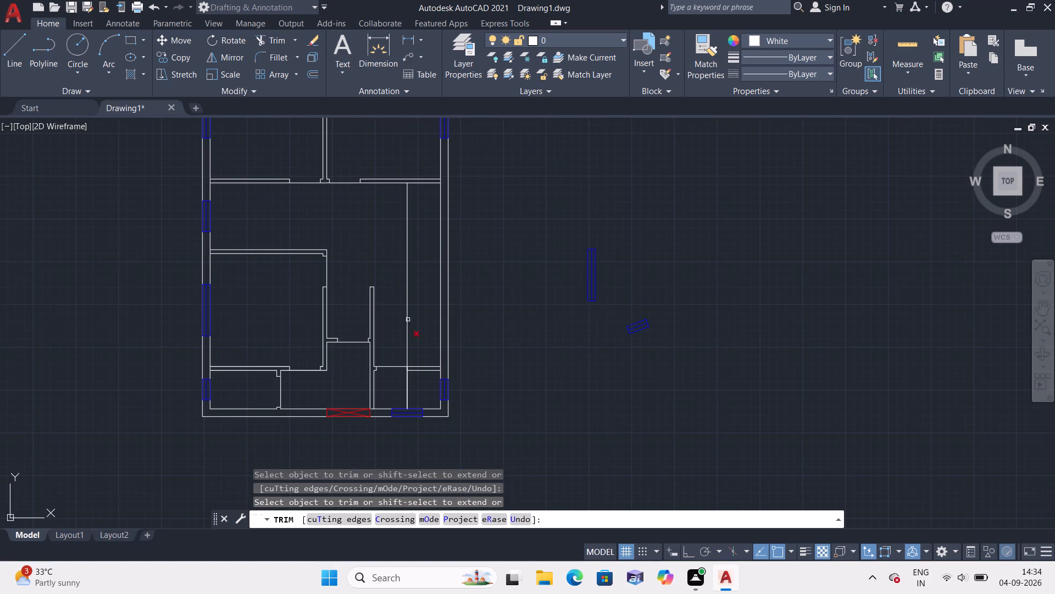
{"action": "scroll", "coordinate": [405, 391], "scroll_direction": "up", "scroll_amount": 2}
{"action": "left_click", "coordinate": [405, 386]}
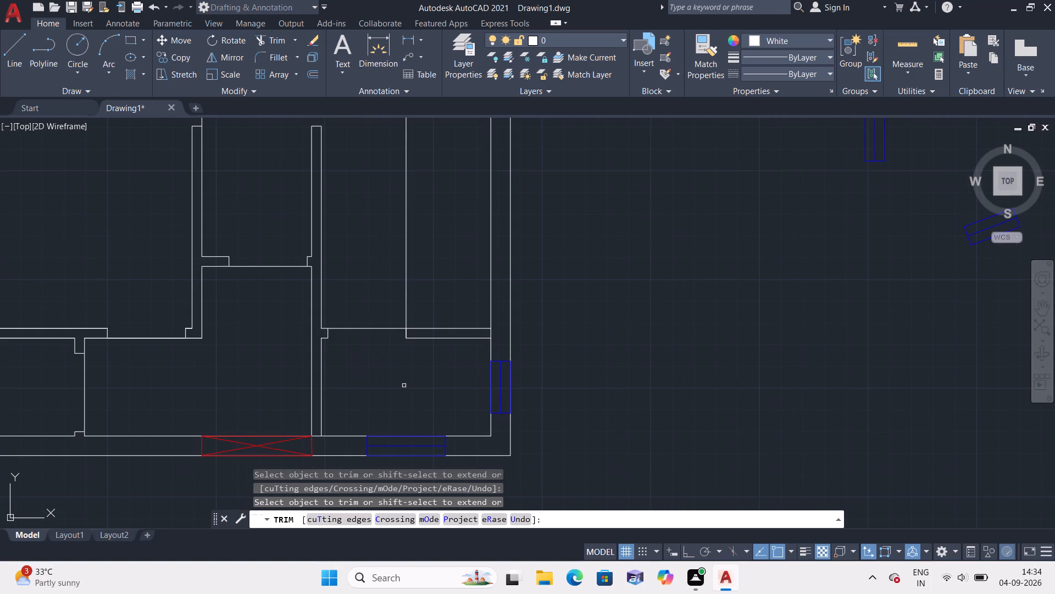
{"action": "key", "text": "Escape"}
{"action": "scroll", "coordinate": [402, 384], "scroll_direction": "down", "scroll_amount": 1}
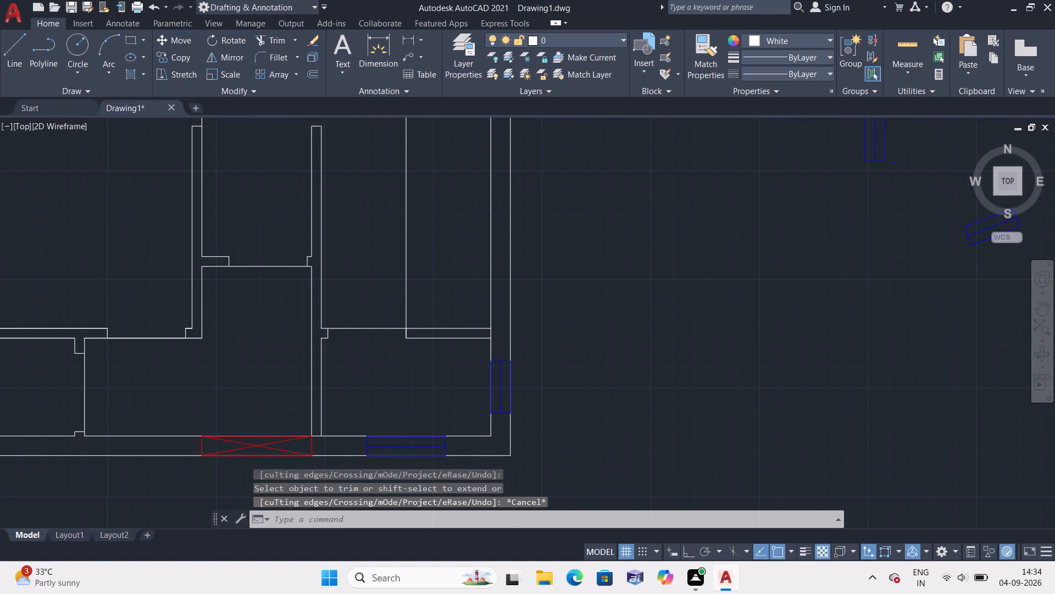
{"action": "middle_click_drag", "start_coordinate": [402, 384], "coordinate": [375, 403]}
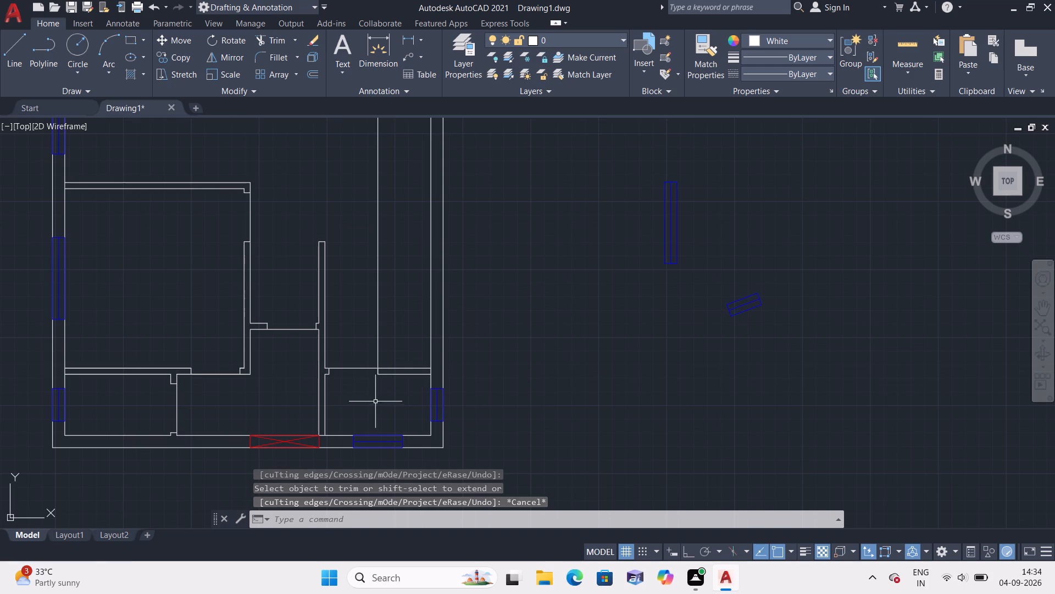
Offset the north face line of the southeast room's north wall northward five times at 10" spacing as stair treads.
{"action": "scroll", "coordinate": [381, 321], "scroll_direction": "down", "scroll_amount": 1}
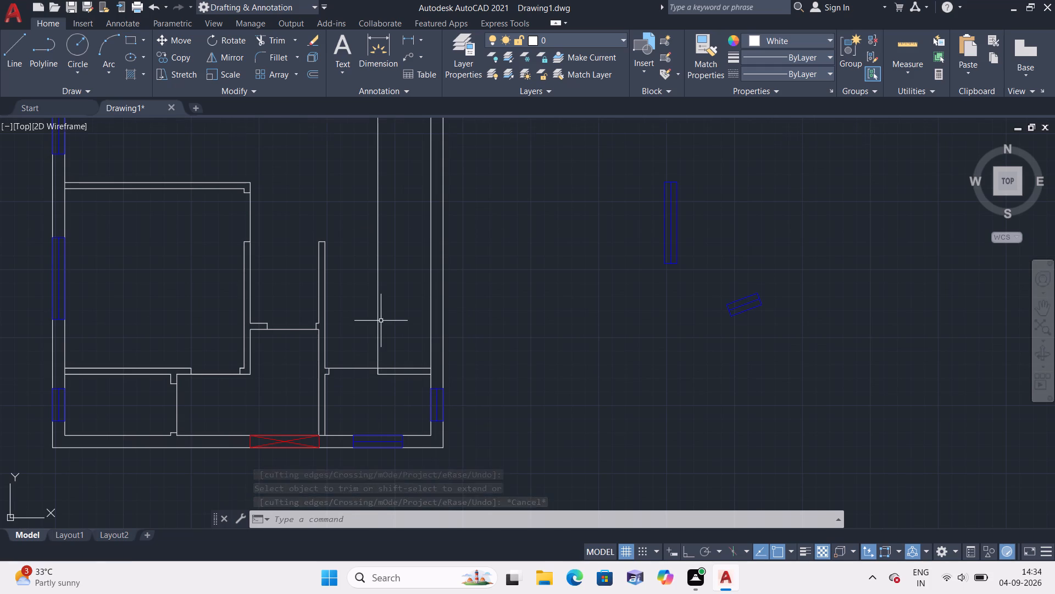
{"action": "type", "text": "offset"}
{"action": "key", "text": "space"}
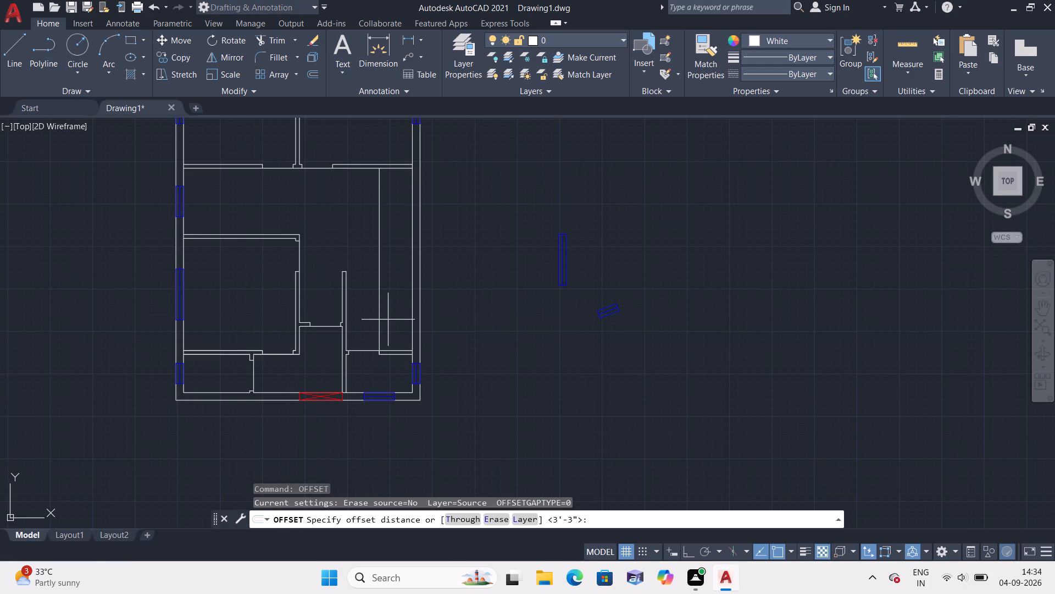
{"action": "type", "text": "10\""}
{"action": "key", "text": "space"}
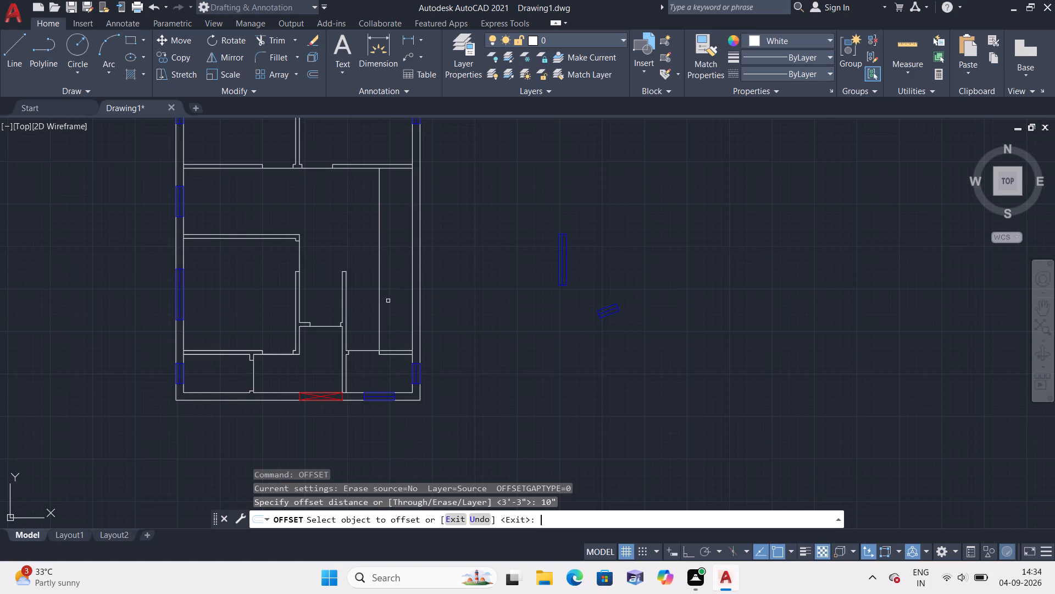
{"action": "scroll", "coordinate": [391, 313], "scroll_direction": "up", "scroll_amount": 3}
{"action": "left_click", "coordinate": [401, 435]}
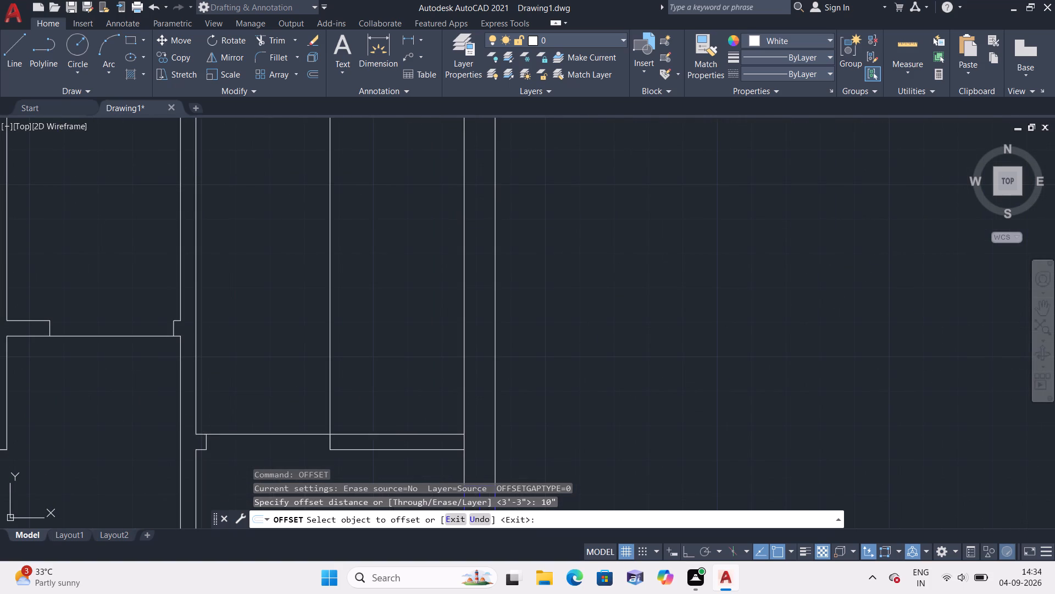
{"action": "left_click", "coordinate": [400, 368]}
{"action": "left_click", "coordinate": [410, 399]}
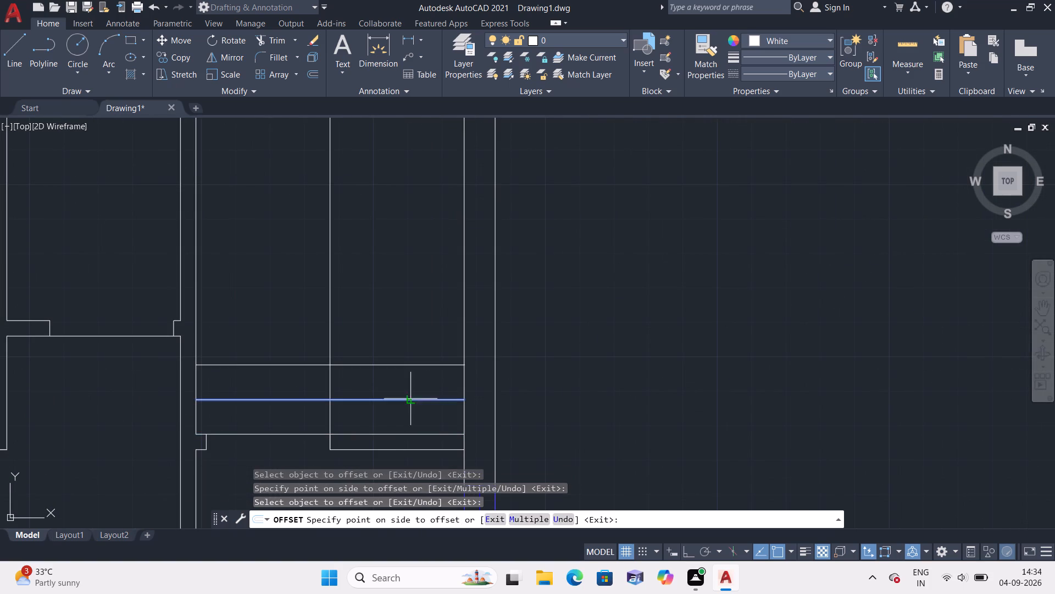
{"action": "left_click", "coordinate": [408, 338]}
{"action": "left_click", "coordinate": [409, 368]}
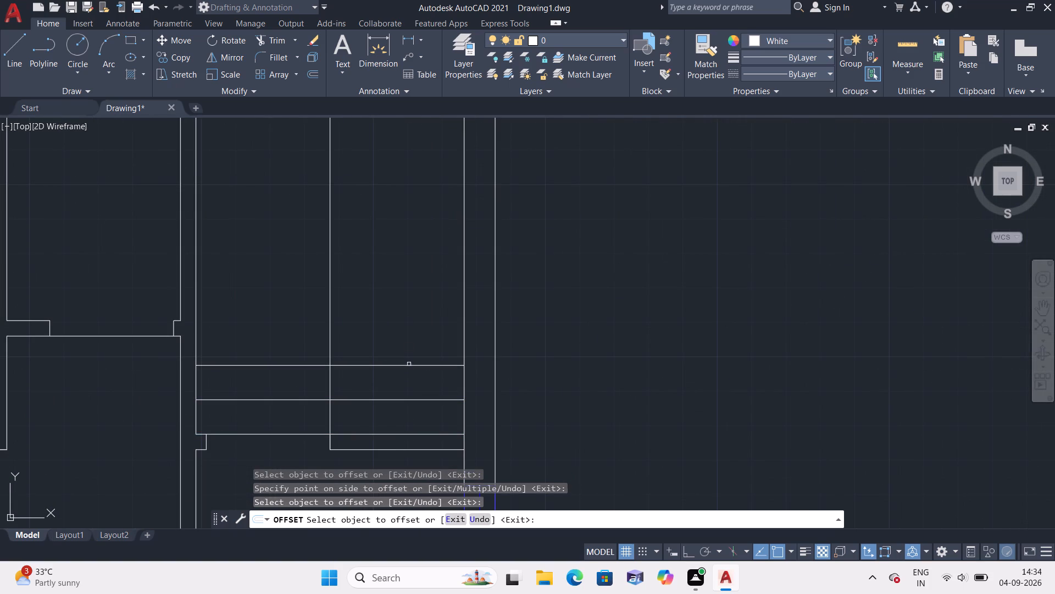
{"action": "left_click", "coordinate": [409, 366]}
{"action": "left_click", "coordinate": [410, 320]}
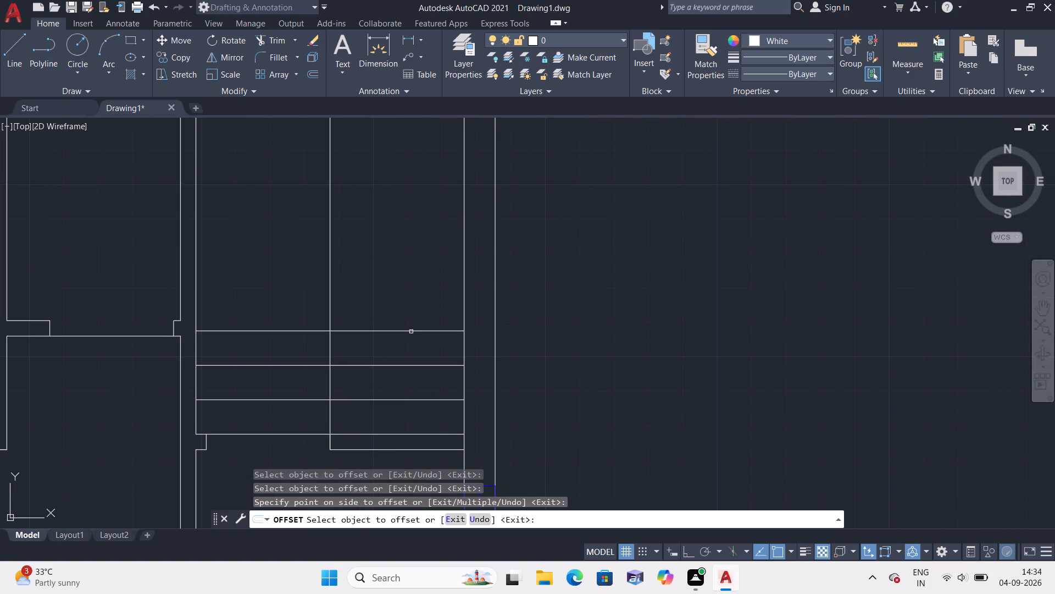
{"action": "left_click", "coordinate": [411, 332]}
{"action": "left_click", "coordinate": [411, 304]}
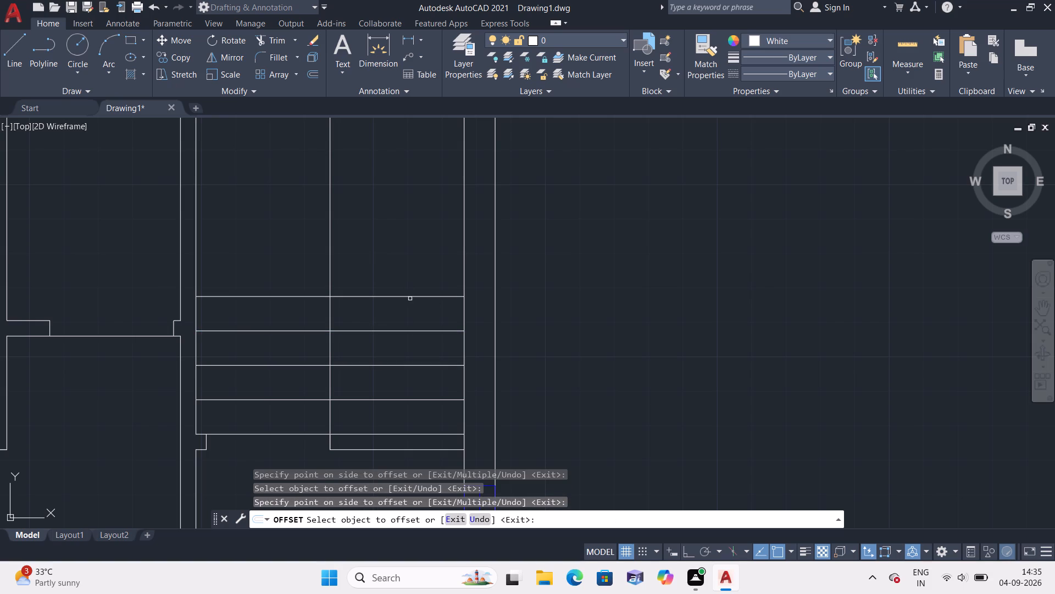
{"action": "left_click", "coordinate": [410, 299]}
{"action": "left_click", "coordinate": [410, 296]}
{"action": "left_click", "coordinate": [409, 249]}
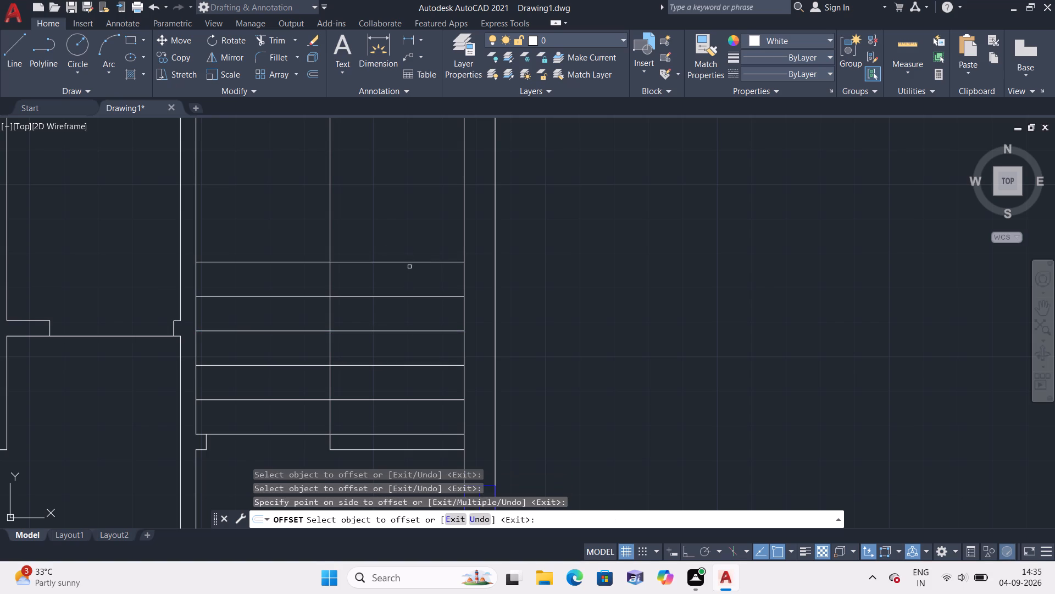
Add five more stair tread lines northward by offsetting each newest tread line 10".
{"action": "left_click", "coordinate": [409, 261]}
{"action": "left_click", "coordinate": [409, 210]}
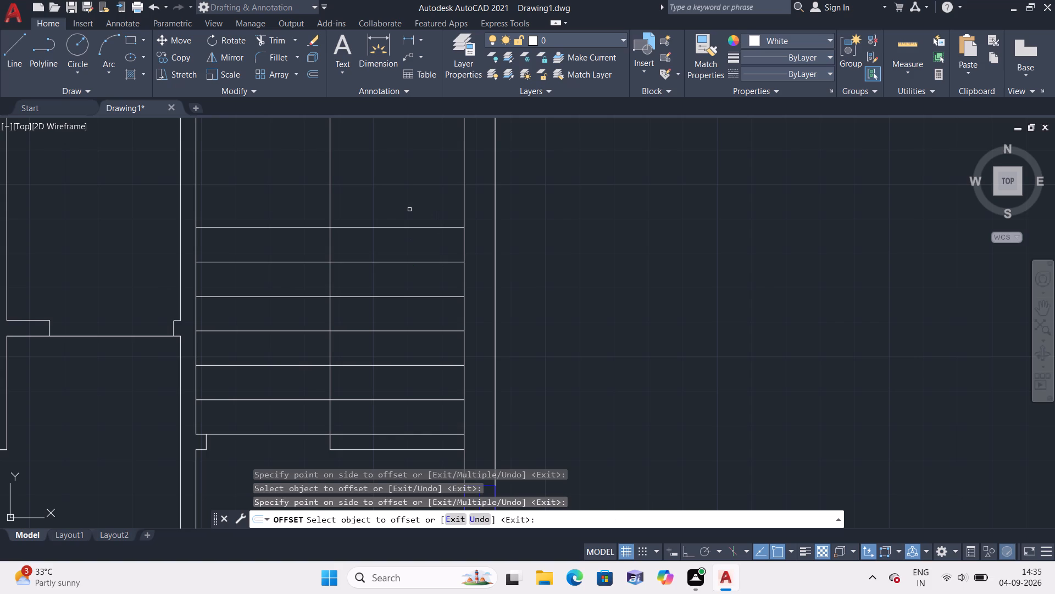
{"action": "left_click", "coordinate": [406, 225]}
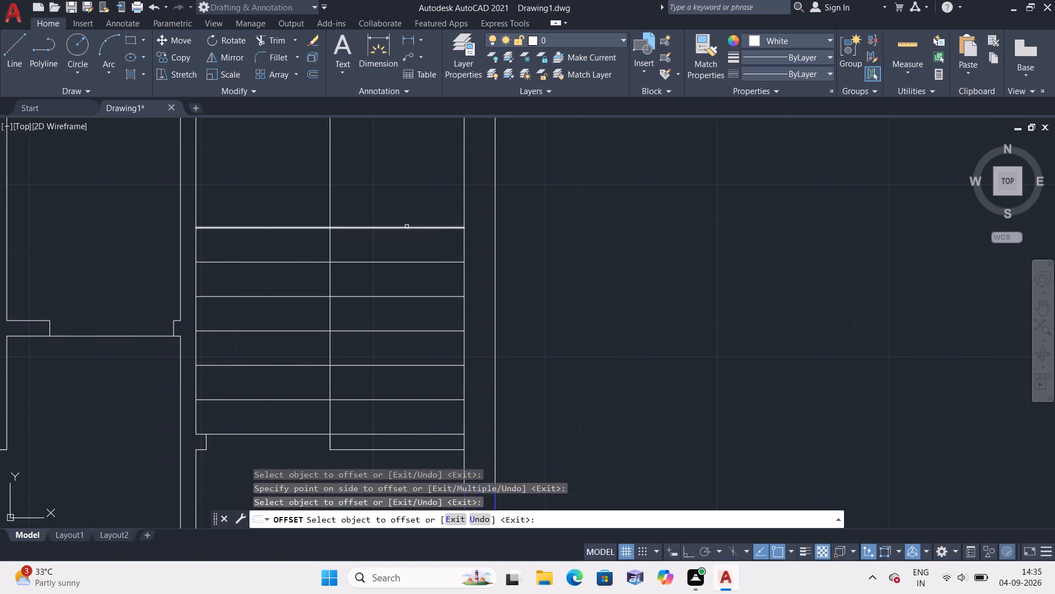
{"action": "left_click", "coordinate": [407, 227]}
{"action": "left_click", "coordinate": [408, 179]}
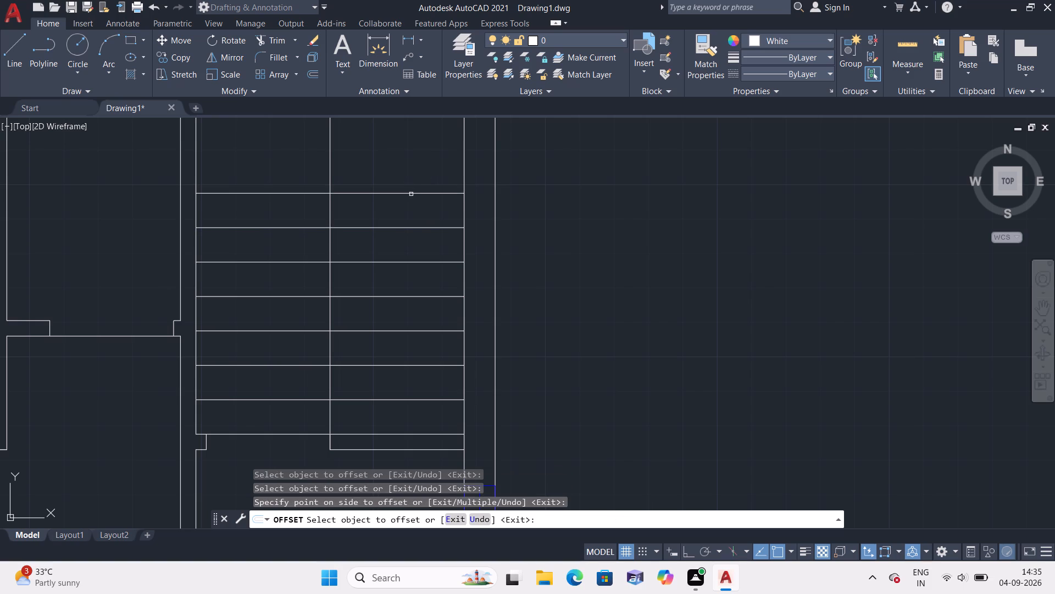
{"action": "left_click", "coordinate": [411, 194]}
{"action": "left_click", "coordinate": [411, 159]}
{"action": "left_click", "coordinate": [411, 159]}
{"action": "left_click", "coordinate": [410, 146]}
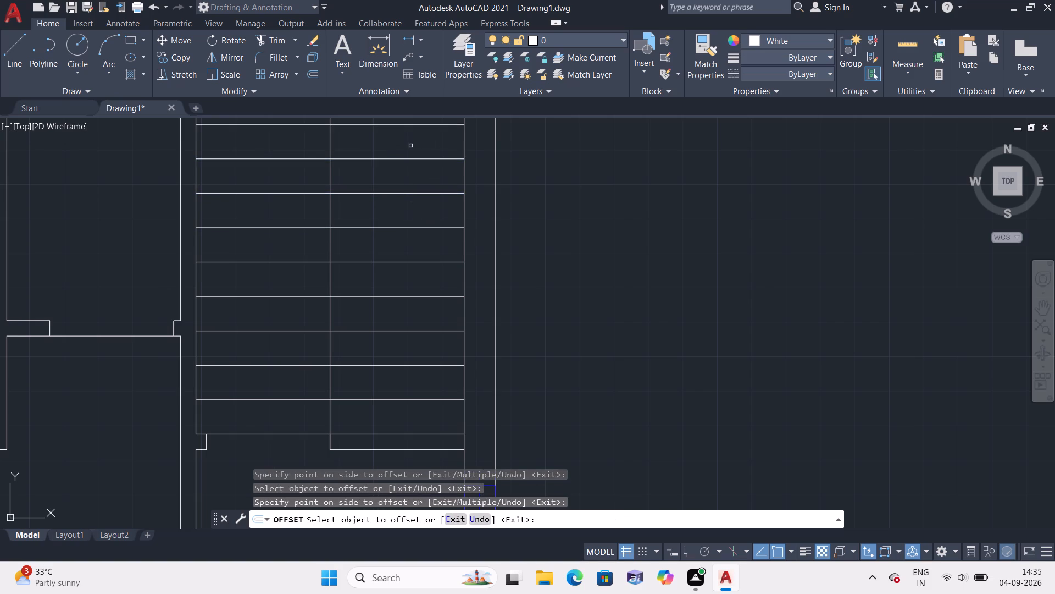
{"action": "middle_click_drag", "start_coordinate": [410, 145], "coordinate": [413, 157]}
{"action": "left_click", "coordinate": [414, 137]}
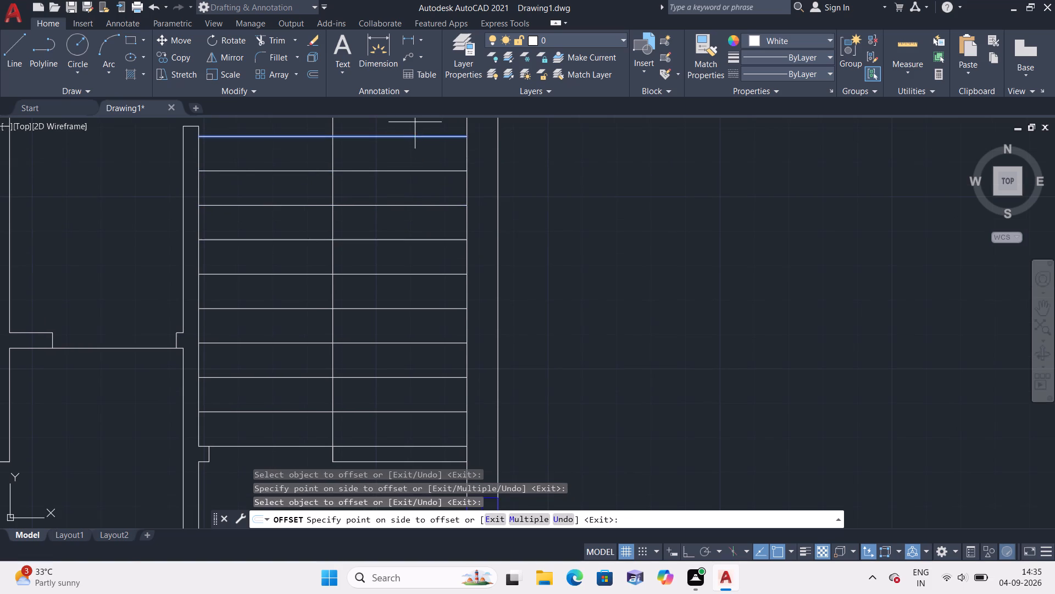
{"action": "left_click", "coordinate": [415, 122]}
{"action": "scroll", "coordinate": [415, 136], "scroll_direction": "down", "scroll_amount": 2}
{"action": "middle_click_drag", "start_coordinate": [415, 136], "coordinate": [415, 187]}
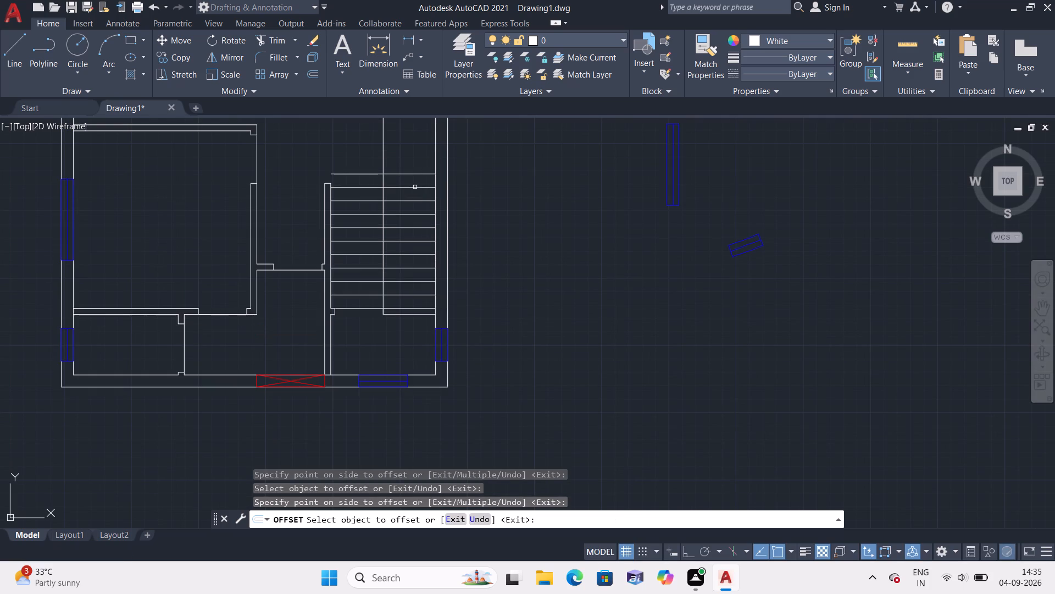
{"action": "key", "text": "Escape"}
Trim the ten tread lines west of the vertical stair line, keeping only their parts against the east wall.
{"action": "scroll", "coordinate": [415, 187], "scroll_direction": "up", "scroll_amount": 1}
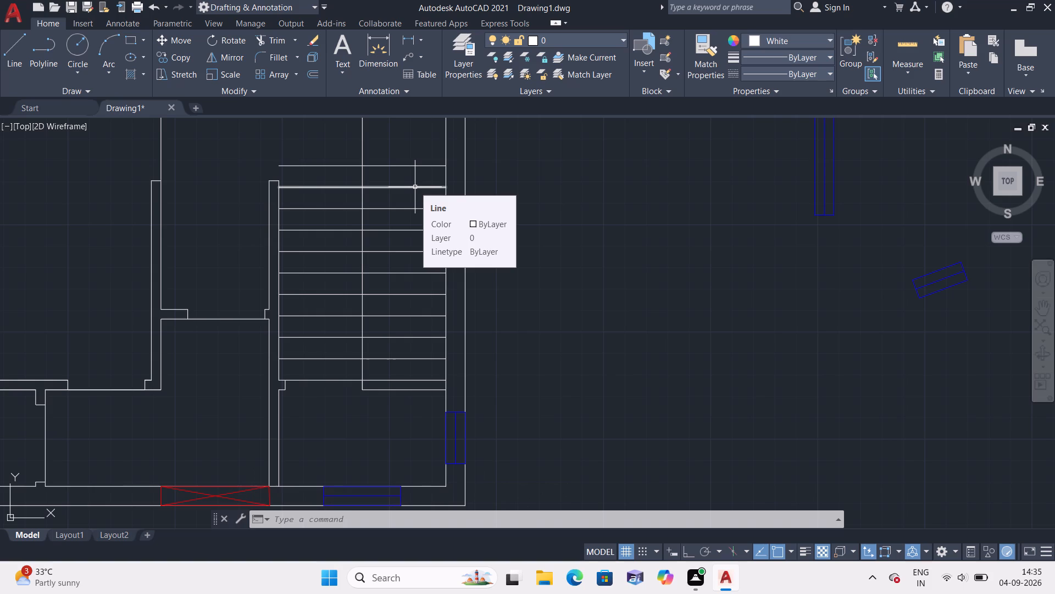
{"action": "scroll", "coordinate": [415, 190], "scroll_direction": "down", "scroll_amount": 1}
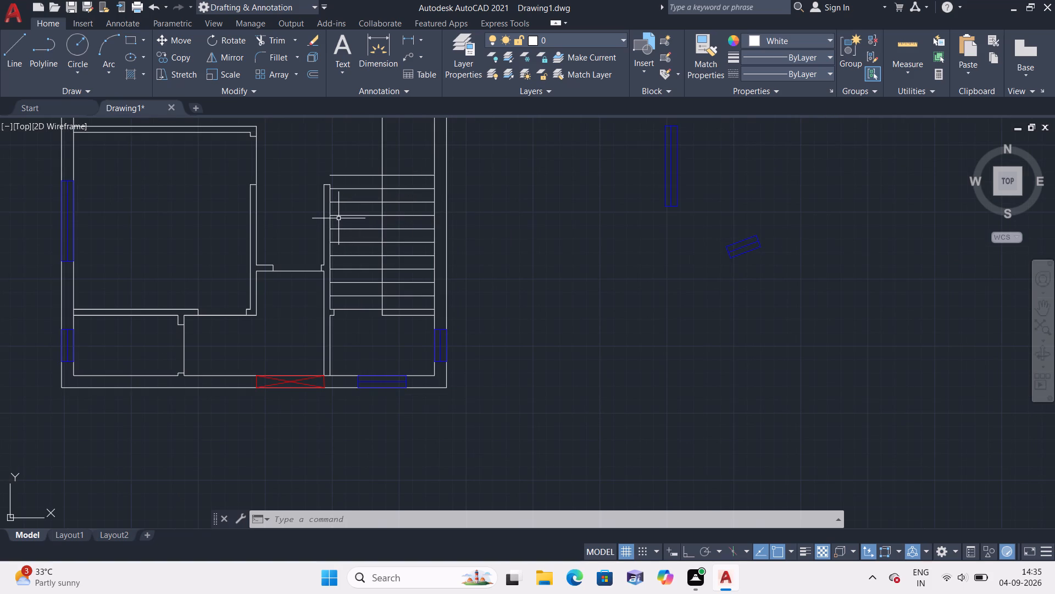
{"action": "scroll", "coordinate": [358, 237], "scroll_direction": "down", "scroll_amount": 1}
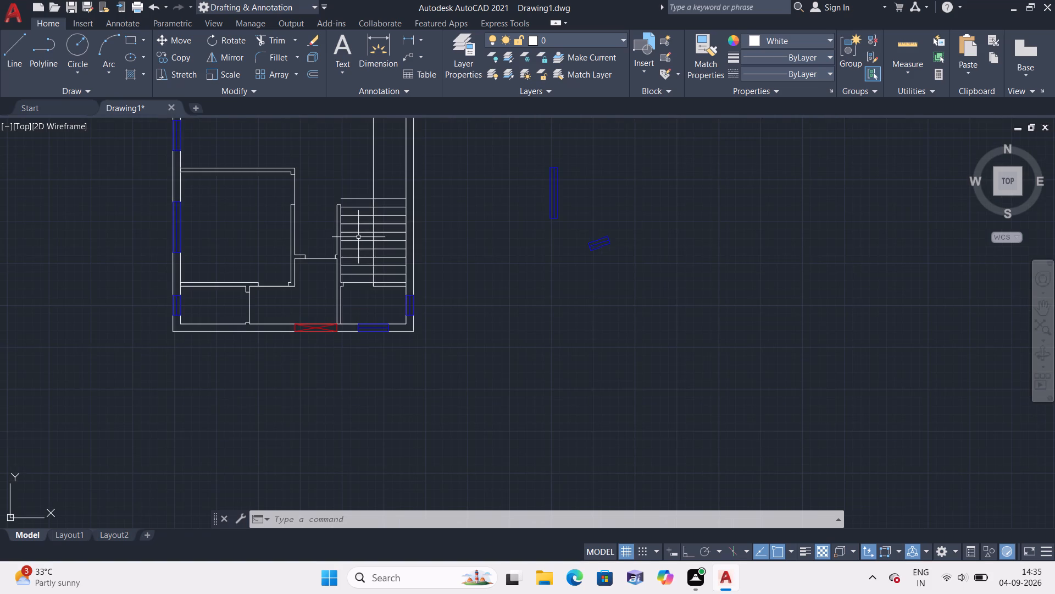
{"action": "middle_click_drag", "start_coordinate": [358, 237], "coordinate": [388, 279]}
{"action": "scroll", "coordinate": [390, 279], "scroll_direction": "down", "scroll_amount": 2}
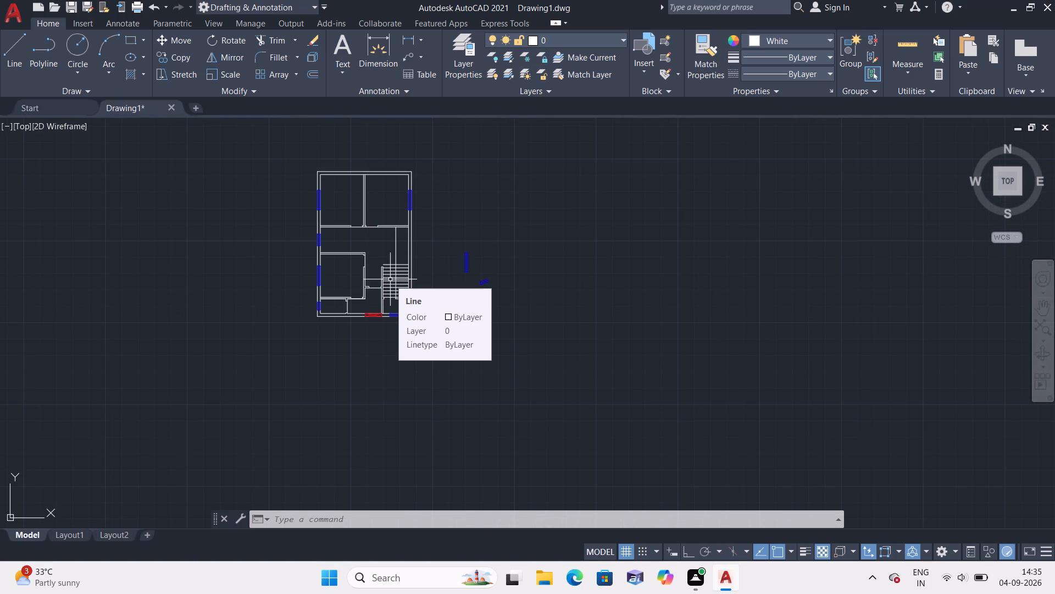
{"action": "scroll", "coordinate": [380, 252], "scroll_direction": "up", "scroll_amount": 2}
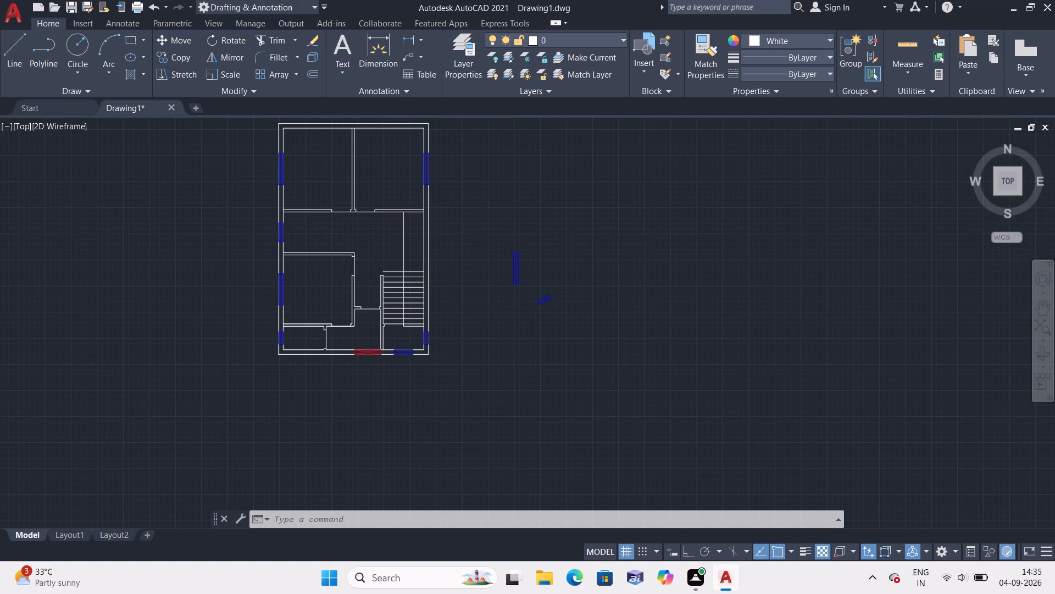
{"action": "type", "text": "trim"}
{"action": "key", "text": "space"}
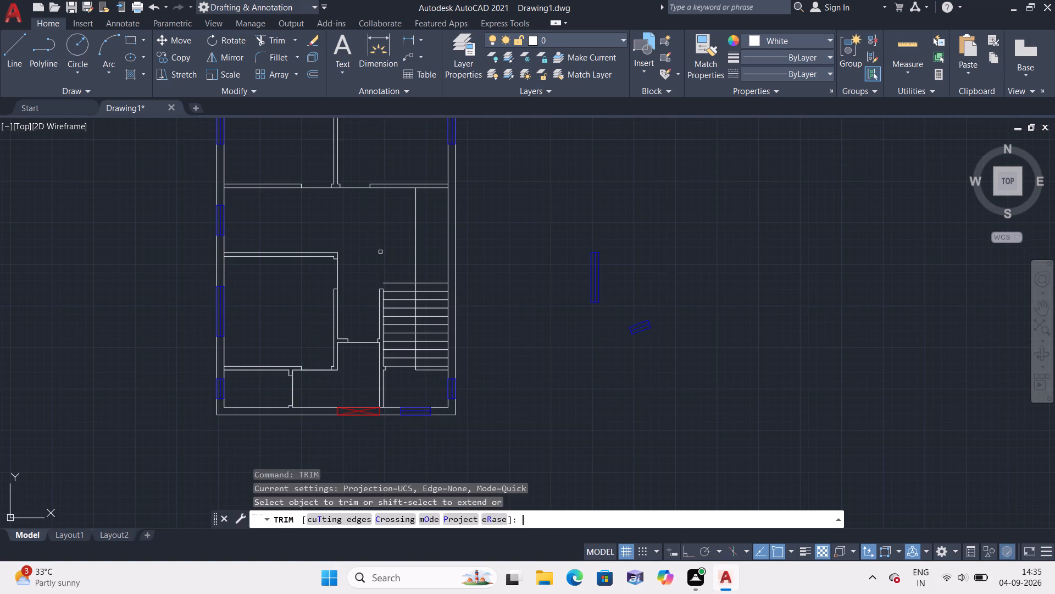
{"action": "scroll", "coordinate": [397, 272], "scroll_direction": "up", "scroll_amount": 3}
{"action": "left_click_drag", "start_coordinate": [397, 272], "coordinate": [406, 419]}
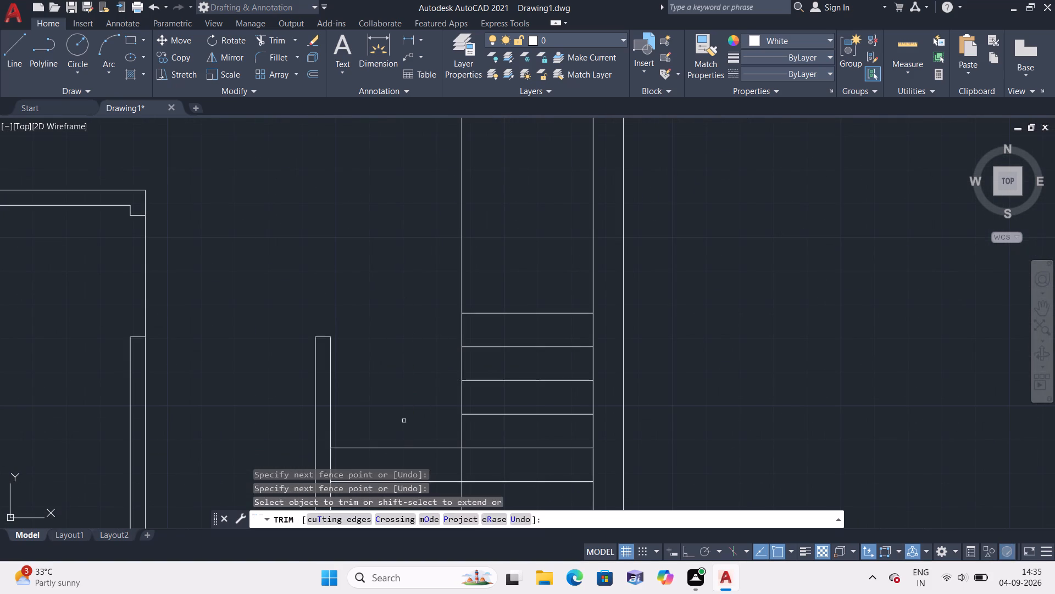
{"action": "scroll", "coordinate": [401, 419], "scroll_direction": "down", "scroll_amount": 1}
{"action": "middle_click_drag", "start_coordinate": [396, 417], "coordinate": [386, 301]}
{"action": "left_click", "coordinate": [386, 298]}
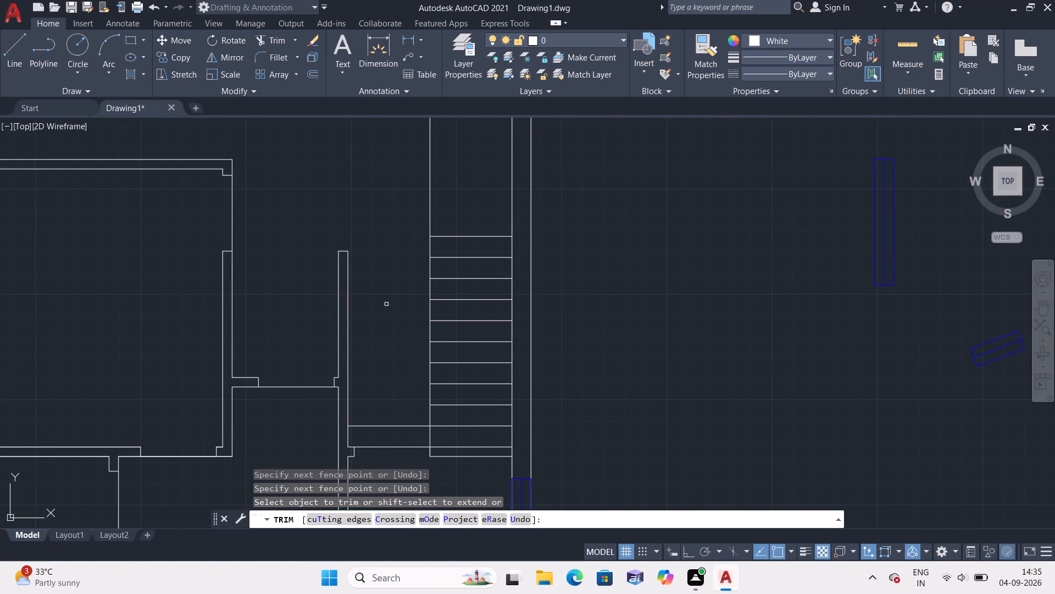
{"action": "left_click", "coordinate": [388, 430]}
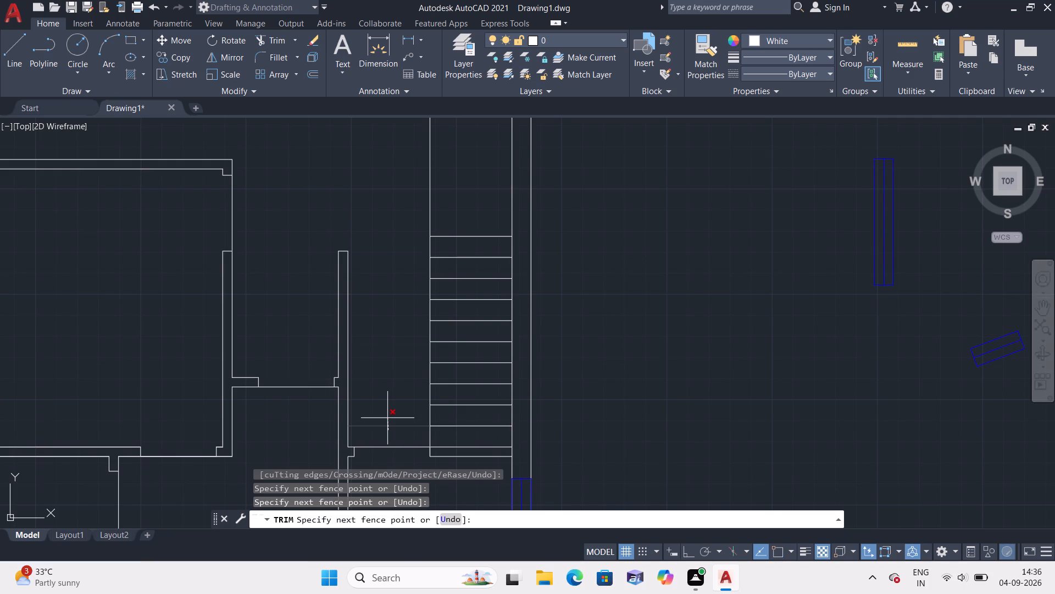
{"action": "left_click", "coordinate": [387, 409]}
{"action": "scroll", "coordinate": [387, 409], "scroll_direction": "down", "scroll_amount": 1}
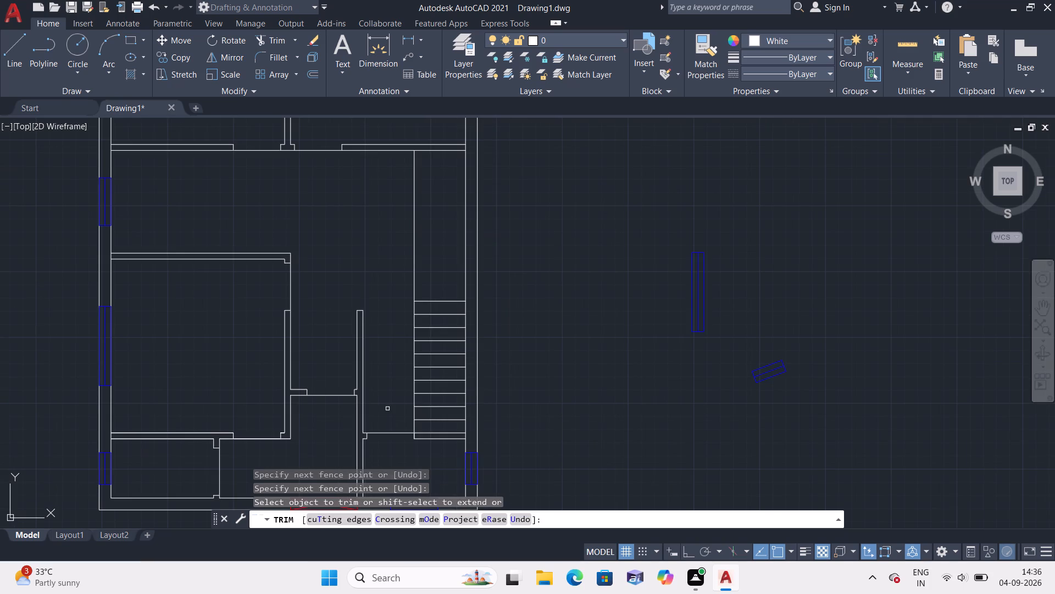
{"action": "key", "text": "Escape"}
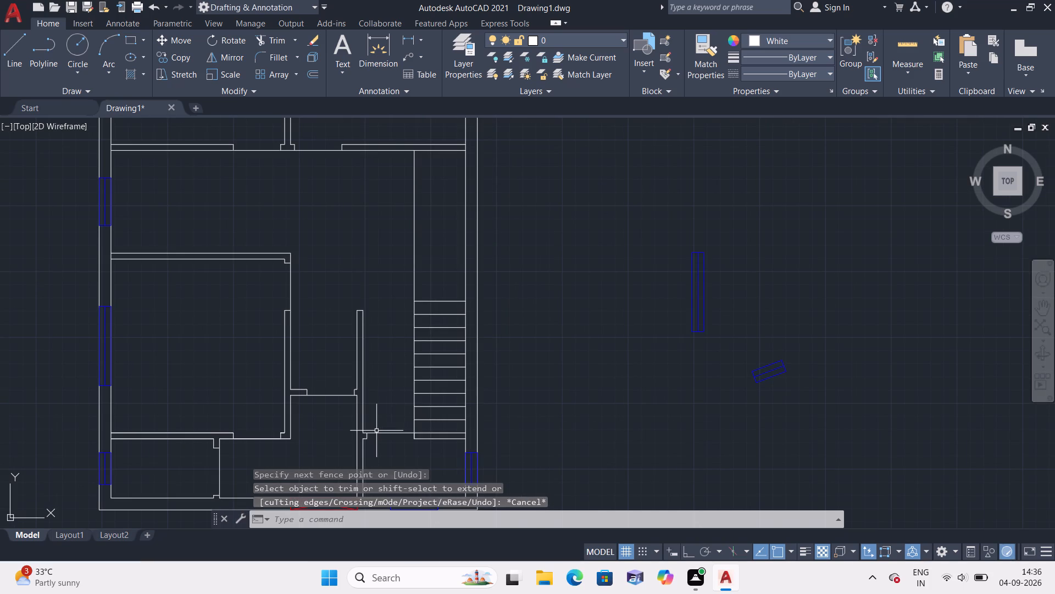
Erase the short vertical line closing the east side of the door opening in the southeast room's north wall.
{"action": "scroll", "coordinate": [376, 433], "scroll_direction": "up", "scroll_amount": 3}
{"action": "scroll", "coordinate": [491, 437], "scroll_direction": "up", "scroll_amount": 1}
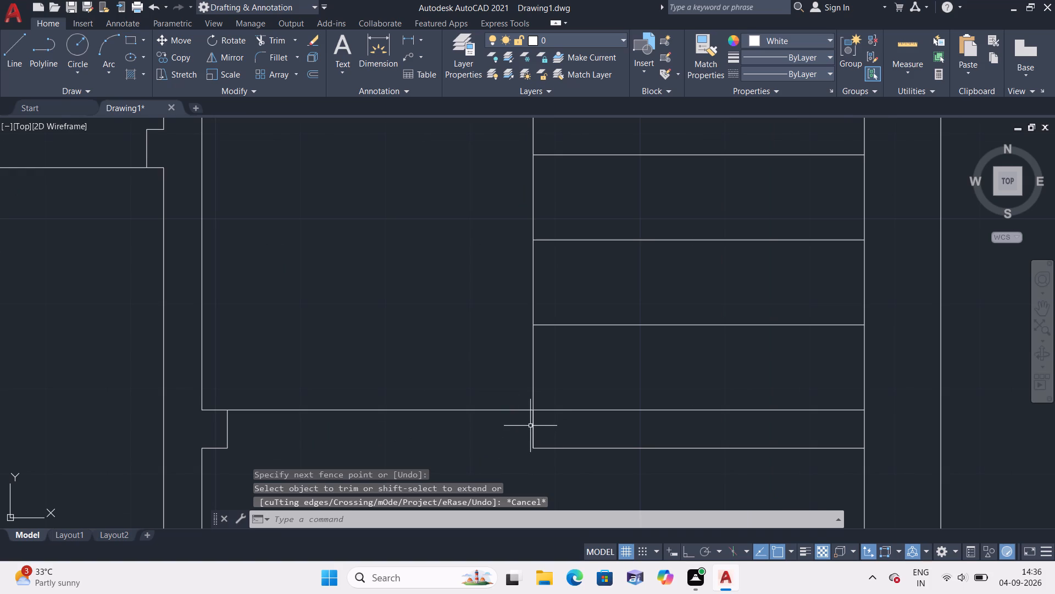
{"action": "left_click", "coordinate": [535, 430]}
{"action": "scroll", "coordinate": [528, 431], "scroll_direction": "down", "scroll_amount": 1}
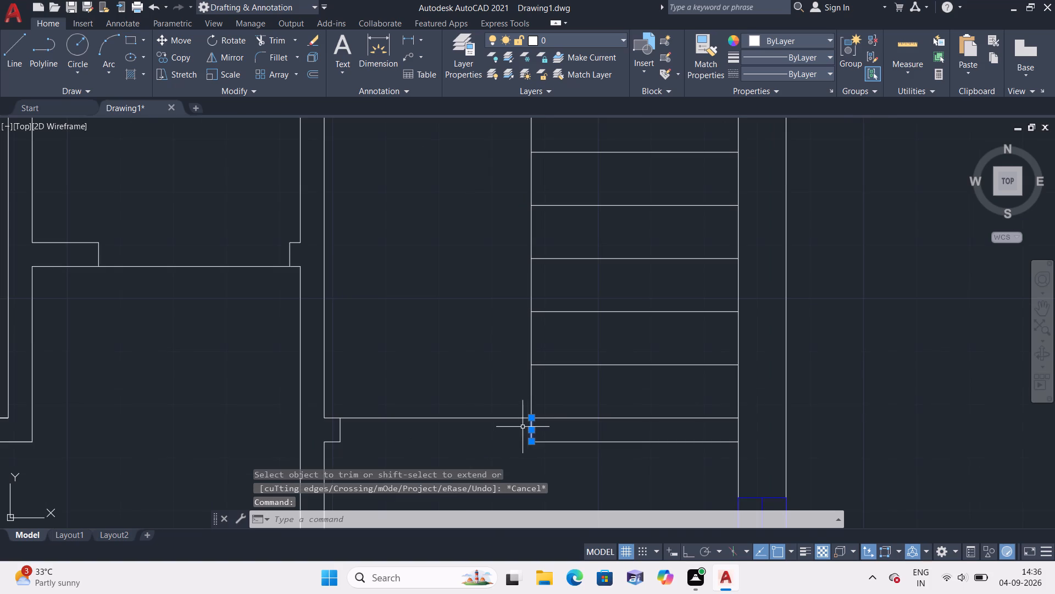
{"action": "scroll", "coordinate": [527, 426], "scroll_direction": "up", "scroll_amount": 3}
{"action": "left_click_drag", "start_coordinate": [533, 394], "coordinate": [518, 393]}
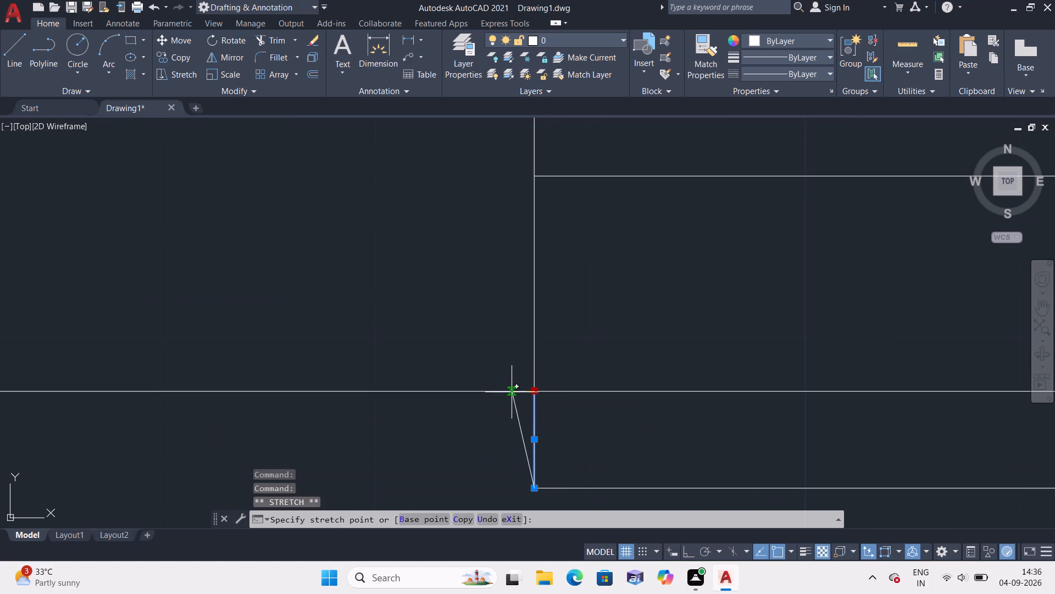
{"action": "left_click", "coordinate": [511, 392]}
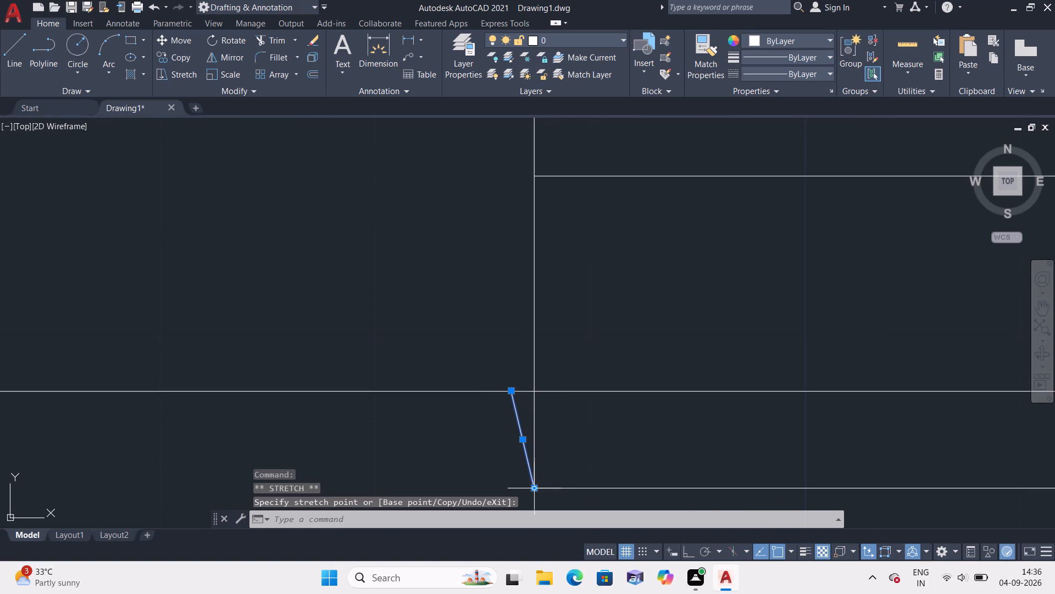
{"action": "left_click", "coordinate": [535, 486]}
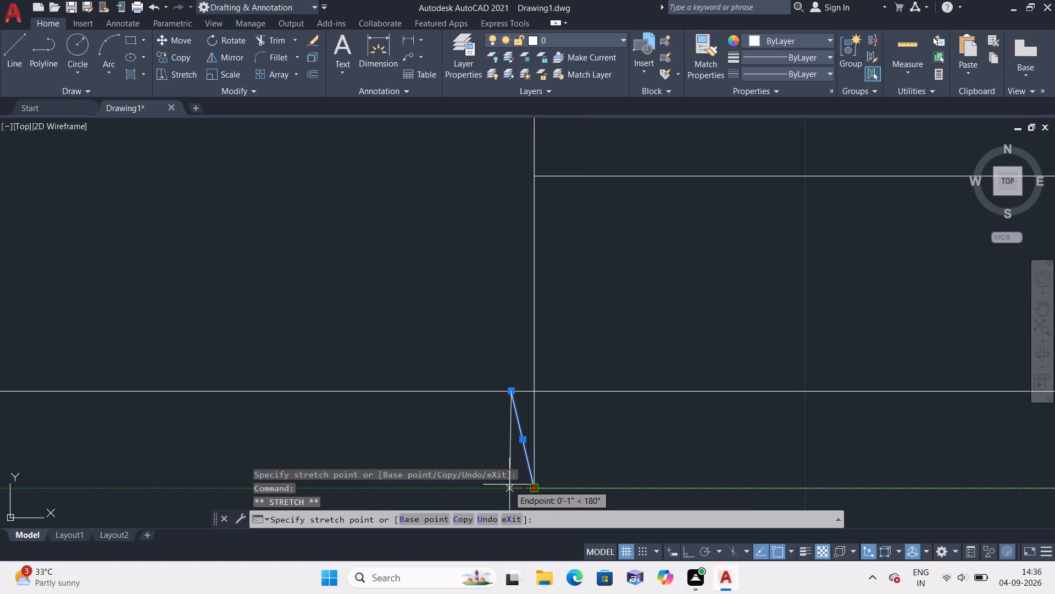
{"action": "key", "text": "F8"}
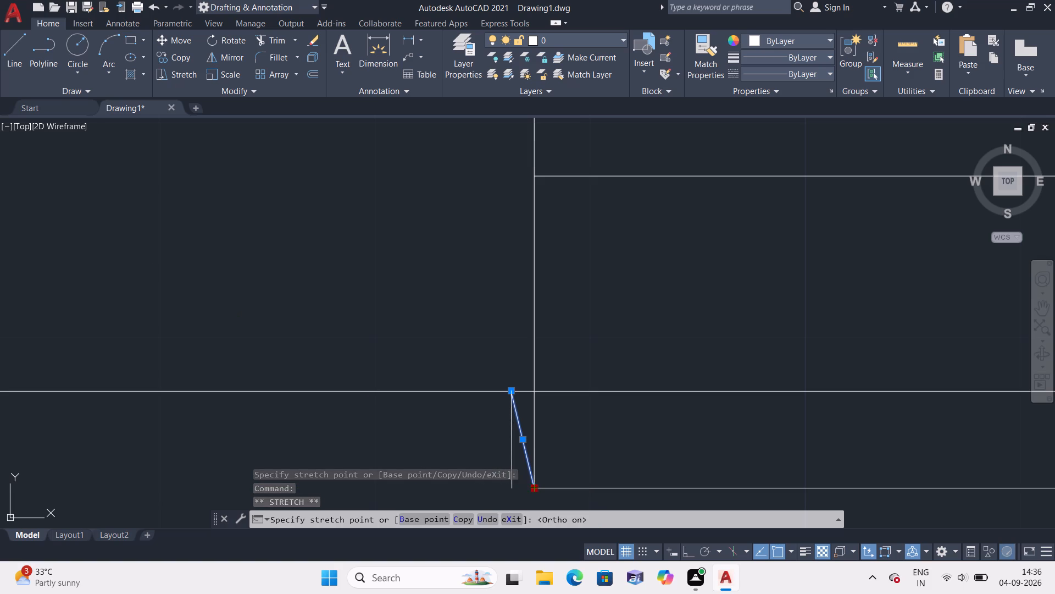
{"action": "middle_click_drag", "start_coordinate": [512, 482], "coordinate": [514, 411]}
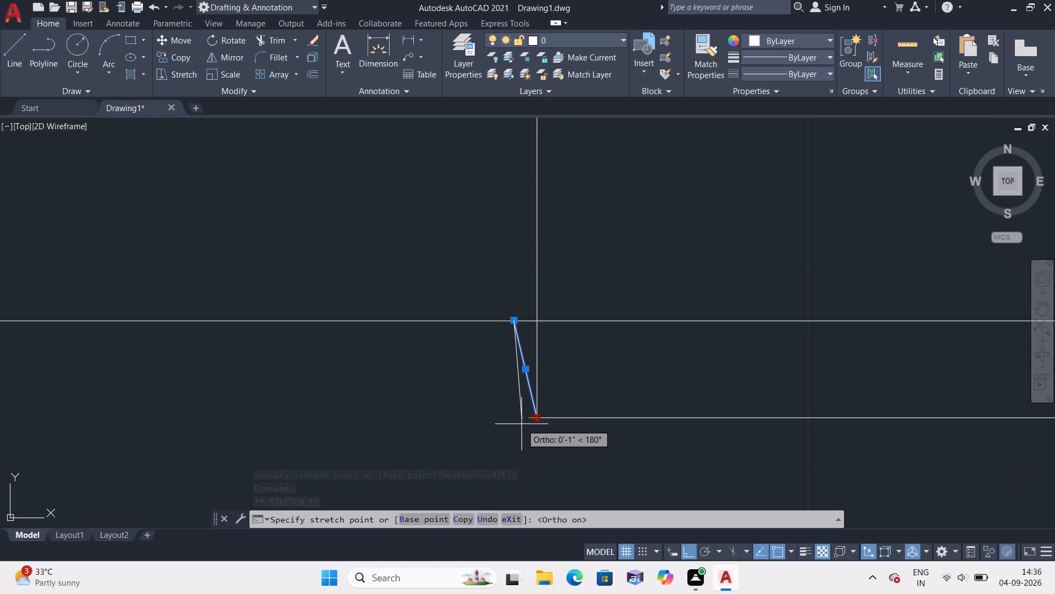
{"action": "key", "text": "Escape"}
{"action": "key", "text": "Delete"}
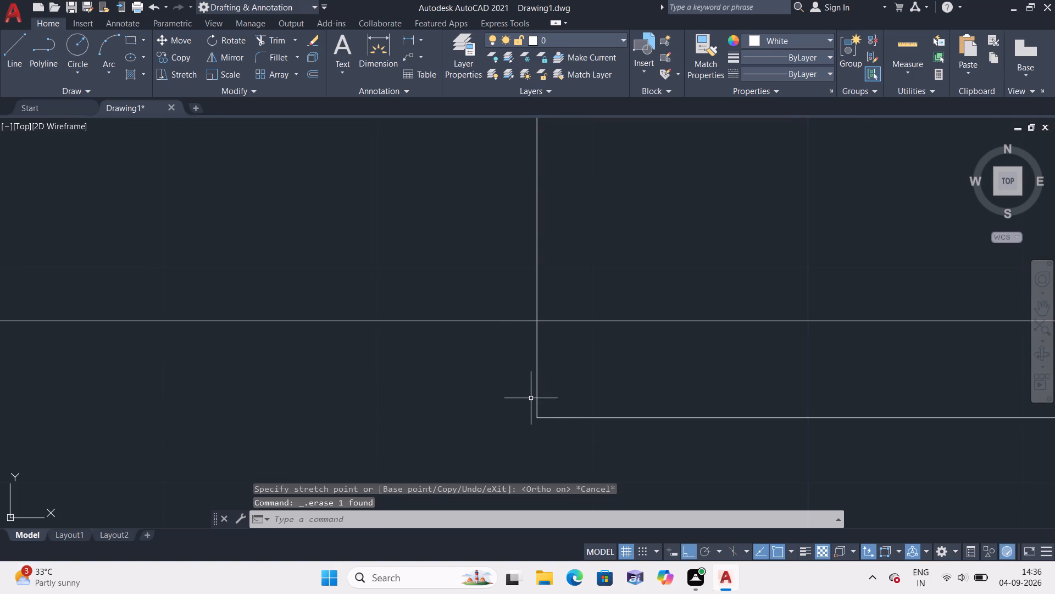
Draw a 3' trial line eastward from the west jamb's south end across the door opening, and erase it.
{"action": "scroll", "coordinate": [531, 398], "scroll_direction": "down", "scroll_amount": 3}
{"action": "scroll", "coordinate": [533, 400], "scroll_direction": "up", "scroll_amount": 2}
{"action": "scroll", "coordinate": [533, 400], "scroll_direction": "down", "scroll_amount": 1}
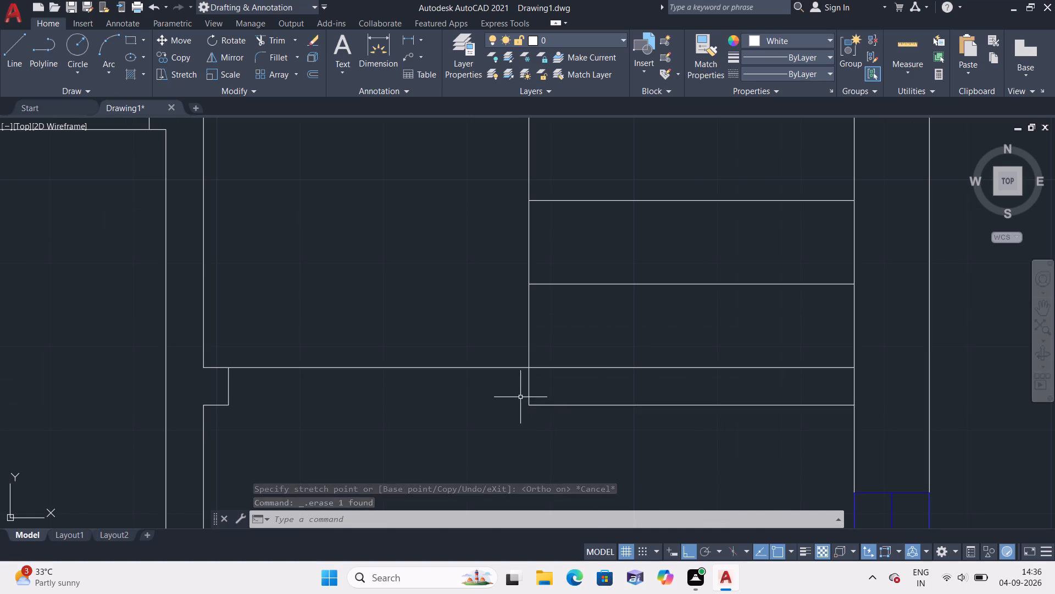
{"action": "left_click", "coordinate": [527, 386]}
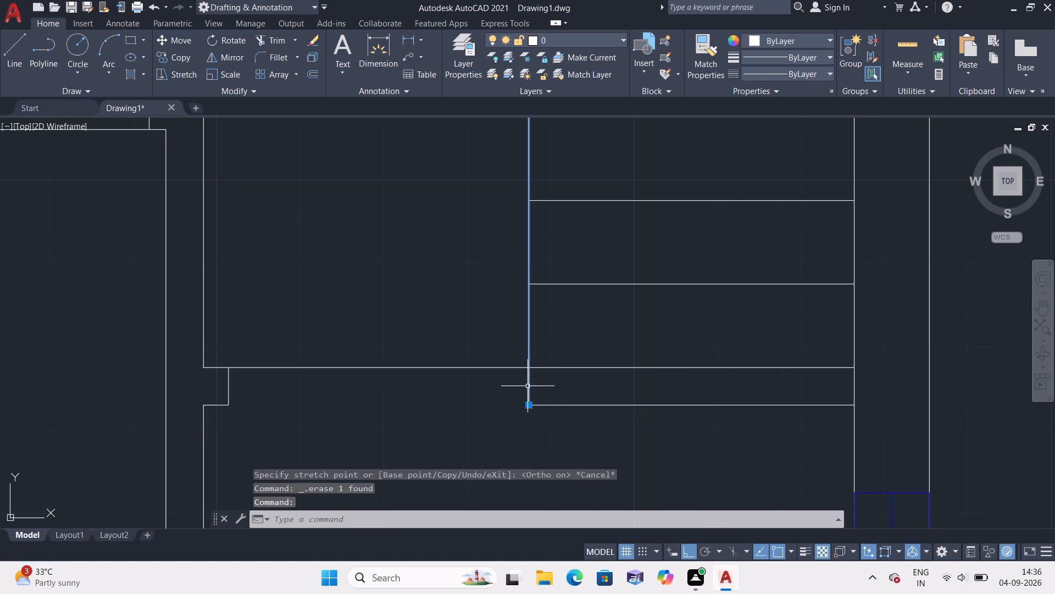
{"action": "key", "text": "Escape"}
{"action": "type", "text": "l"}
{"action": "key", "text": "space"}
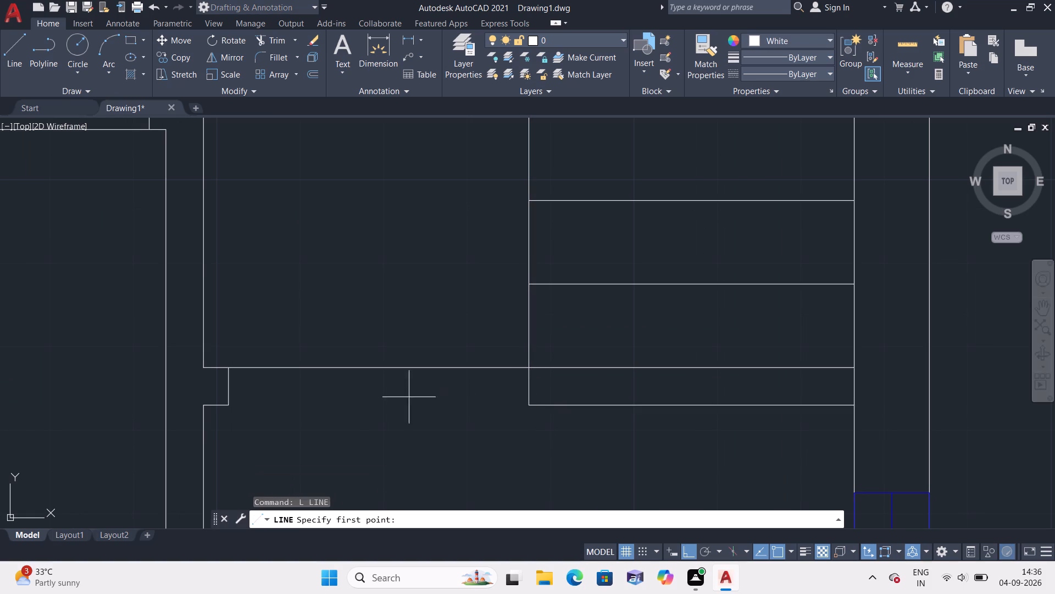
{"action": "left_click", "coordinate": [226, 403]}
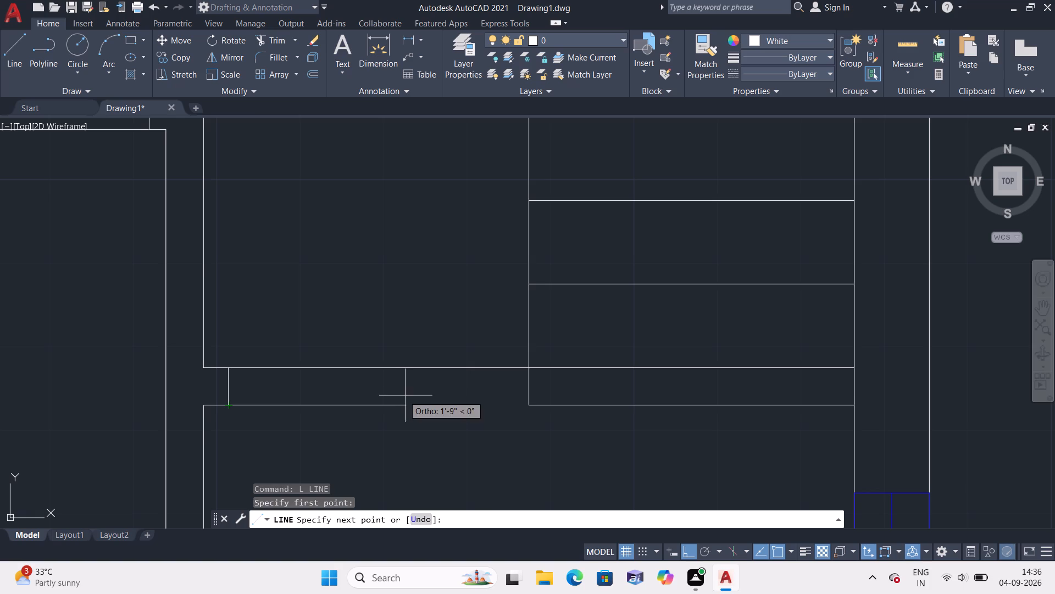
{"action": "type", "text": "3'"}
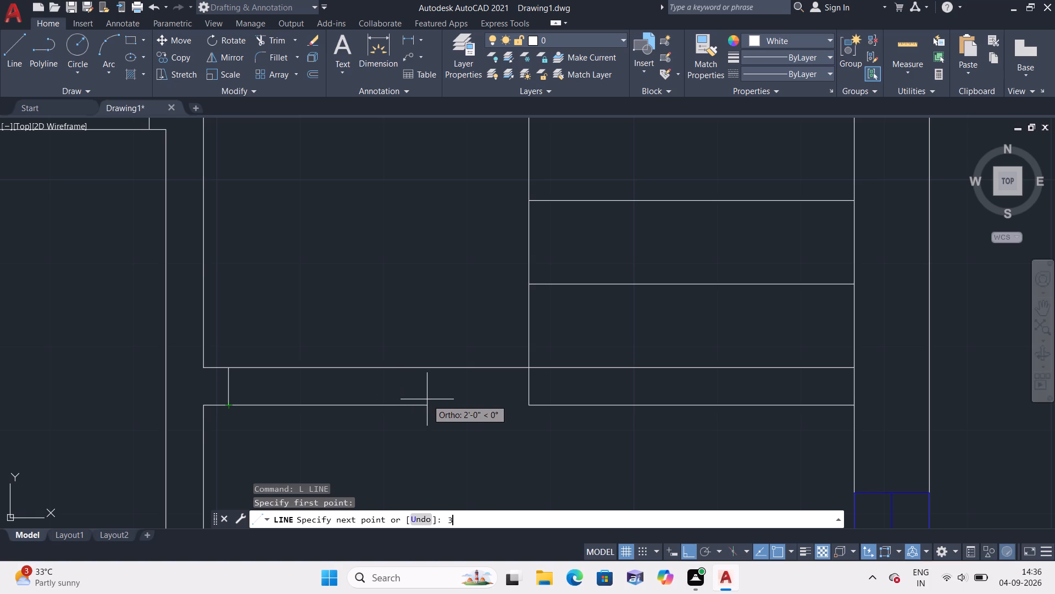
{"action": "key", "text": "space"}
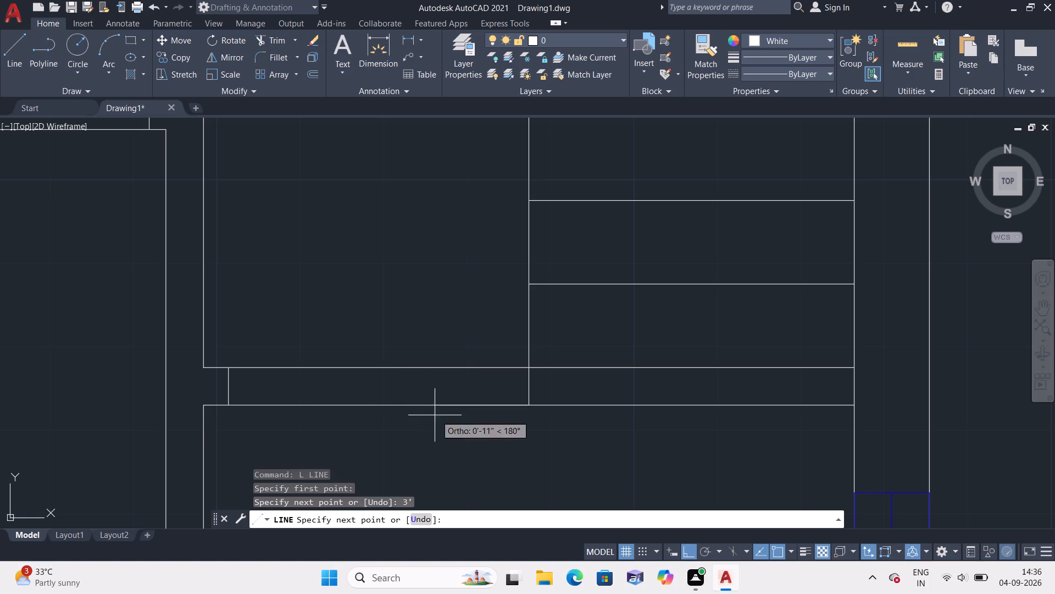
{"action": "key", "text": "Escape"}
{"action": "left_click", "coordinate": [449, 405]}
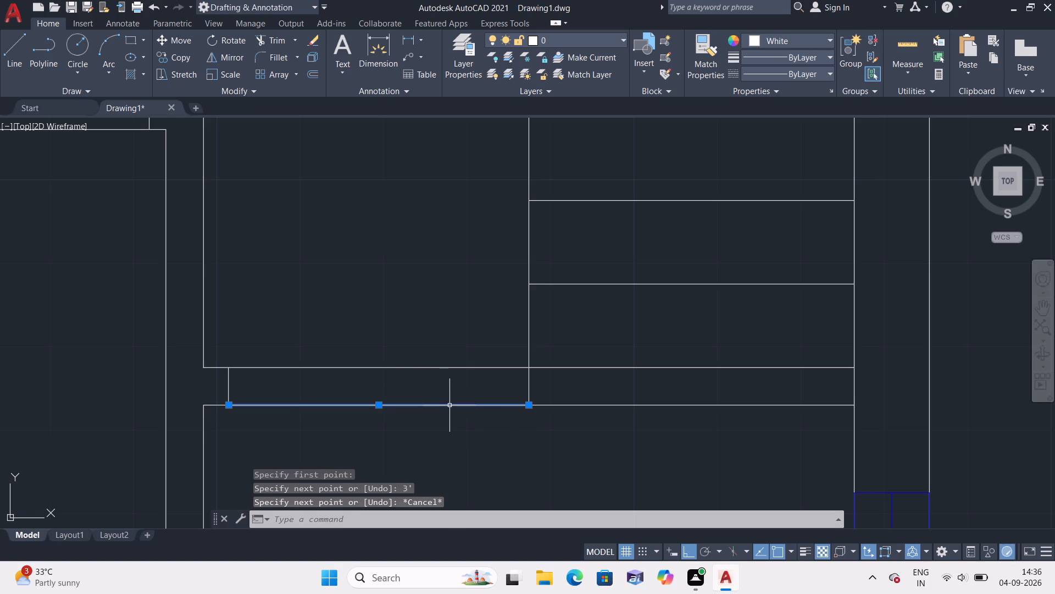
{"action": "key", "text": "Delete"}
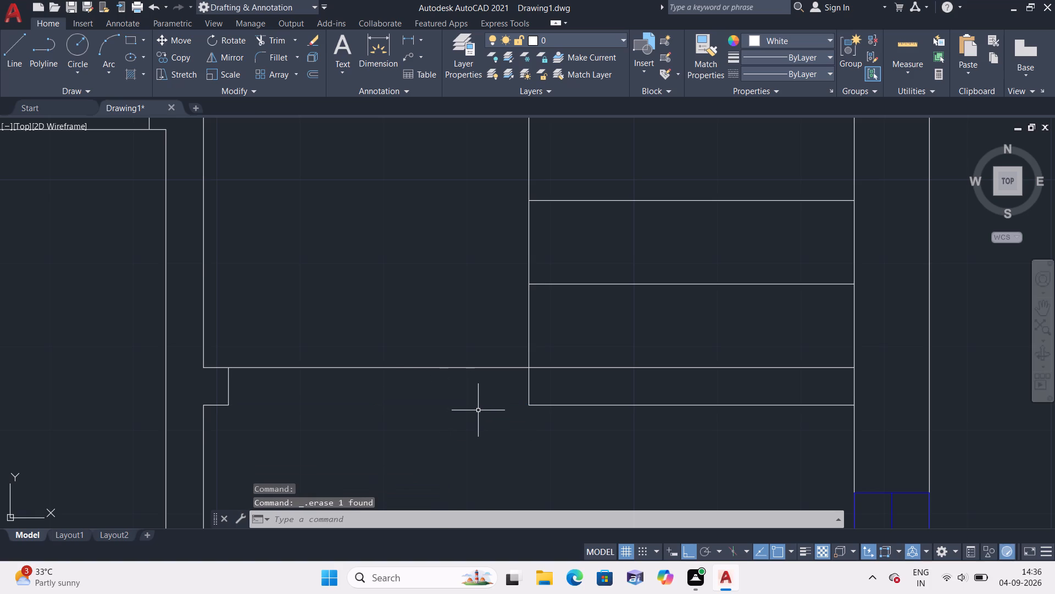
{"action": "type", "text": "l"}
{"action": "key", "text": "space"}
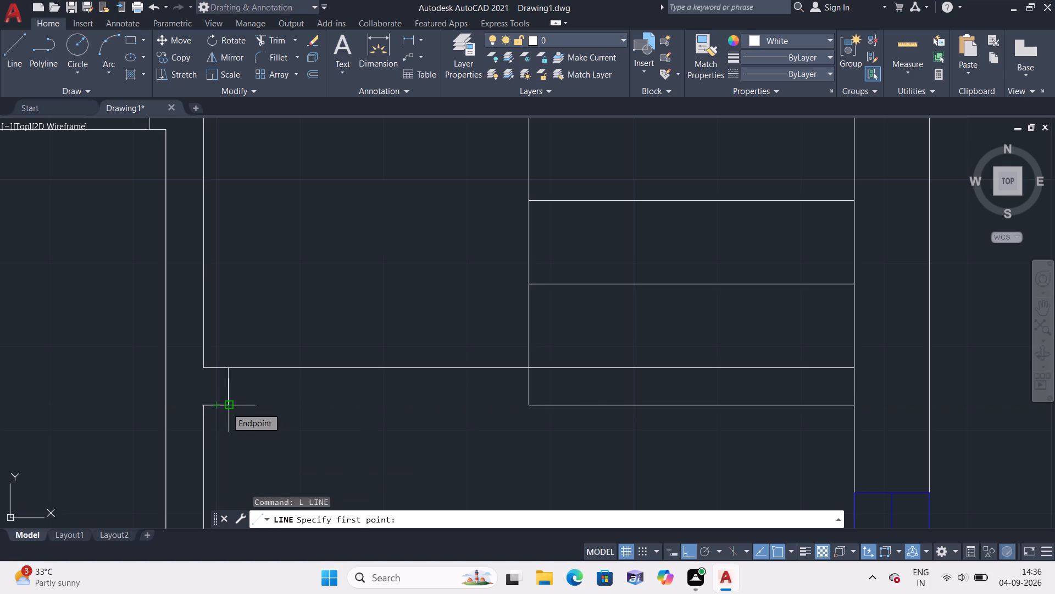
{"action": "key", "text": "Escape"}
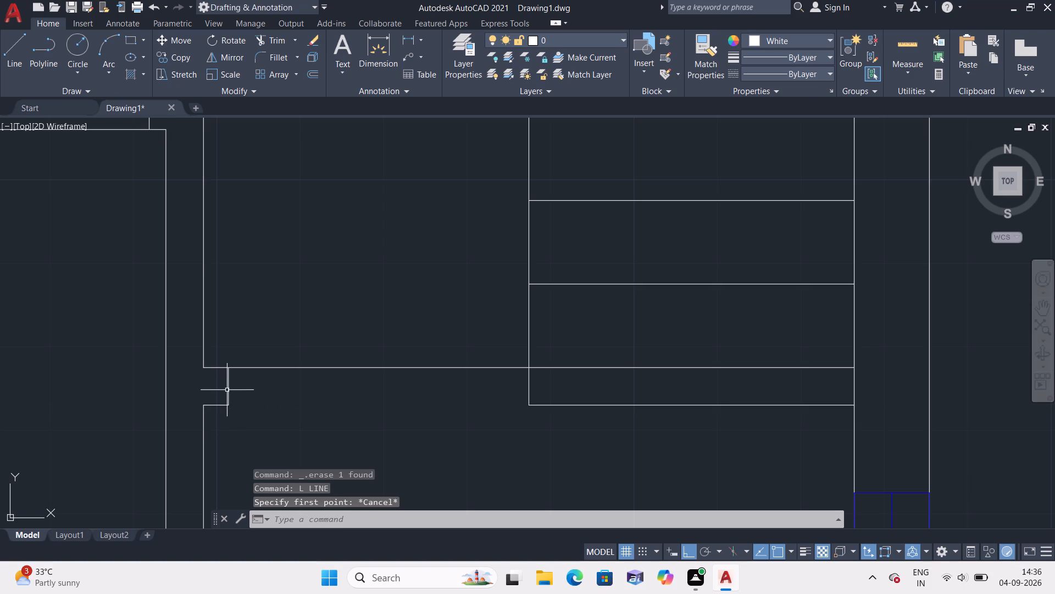
Erase the west jamb line of the door opening in the southeast room's north wall.
{"action": "left_click", "coordinate": [227, 390]}
{"action": "key", "text": "Delete"}
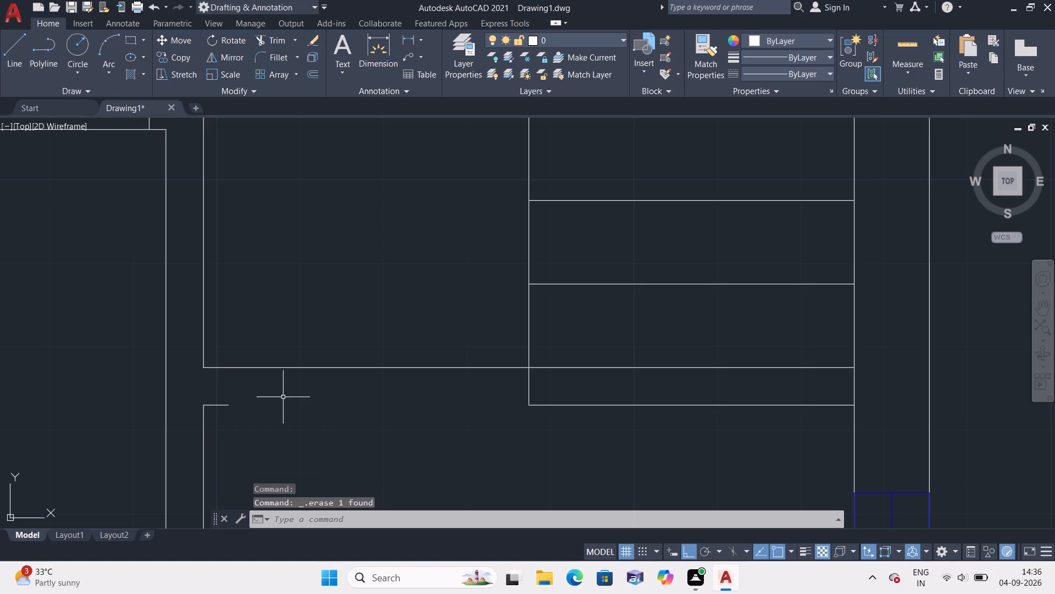
Draw the door outline from the wall corner: 2" east, south to the wall's south face, 3' east, and north to its north face.
{"action": "type", "text": "l"}
{"action": "key", "text": "space"}
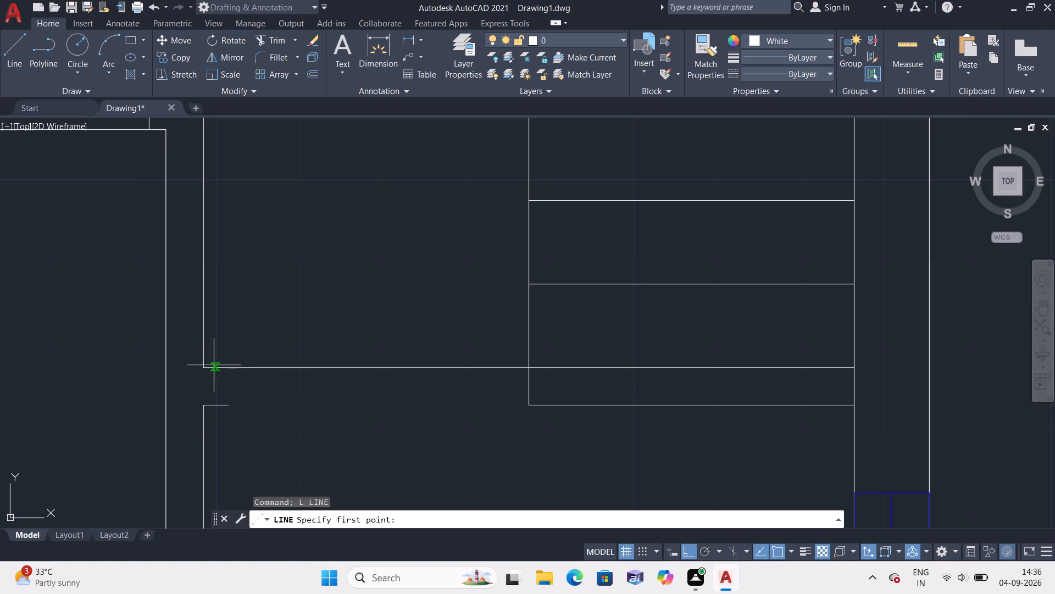
{"action": "left_click", "coordinate": [202, 369]}
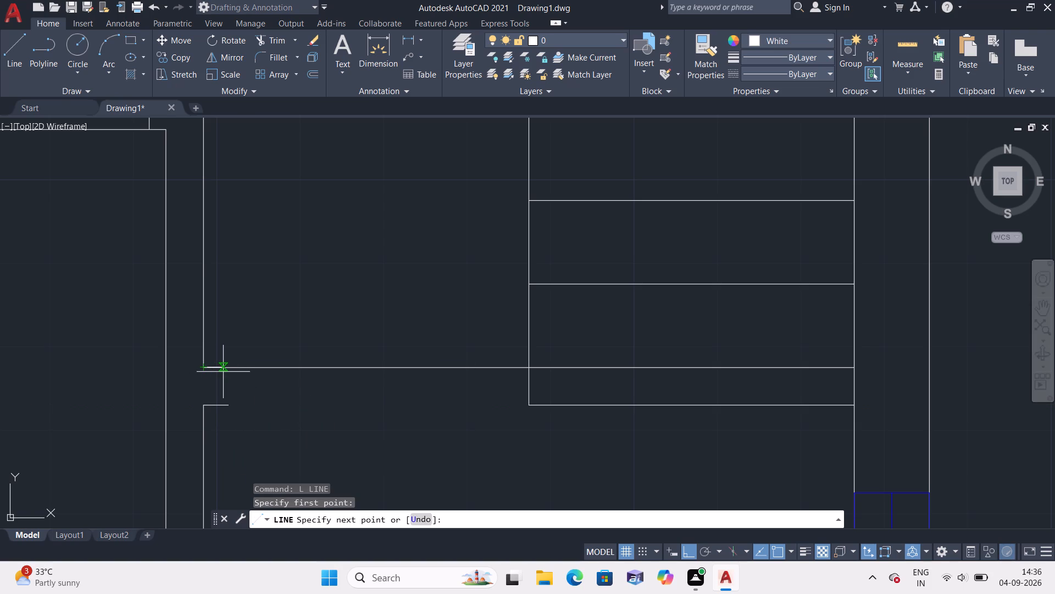
{"action": "key", "text": "2"}
{"action": "type", "text": "\""}
{"action": "key", "text": "space"}
{"action": "left_click", "coordinate": [224, 404]}
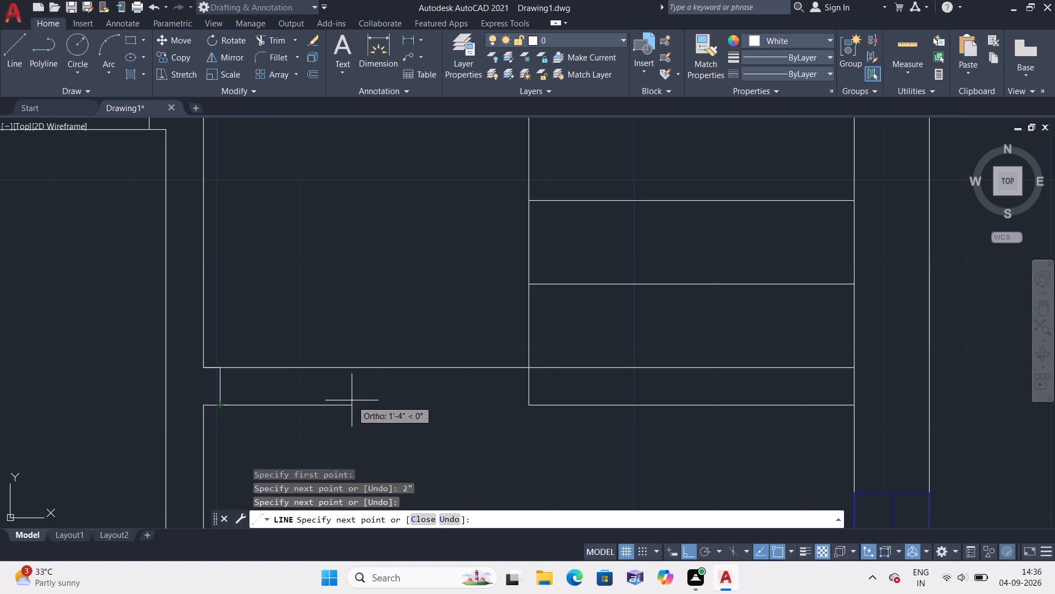
{"action": "type", "text": "3'"}
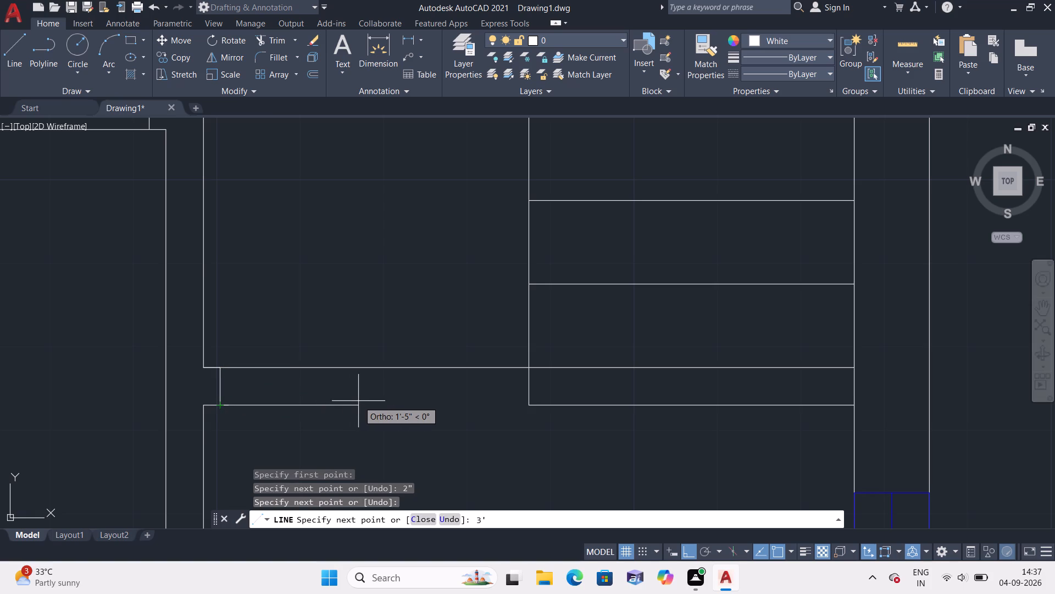
{"action": "key", "text": "space"}
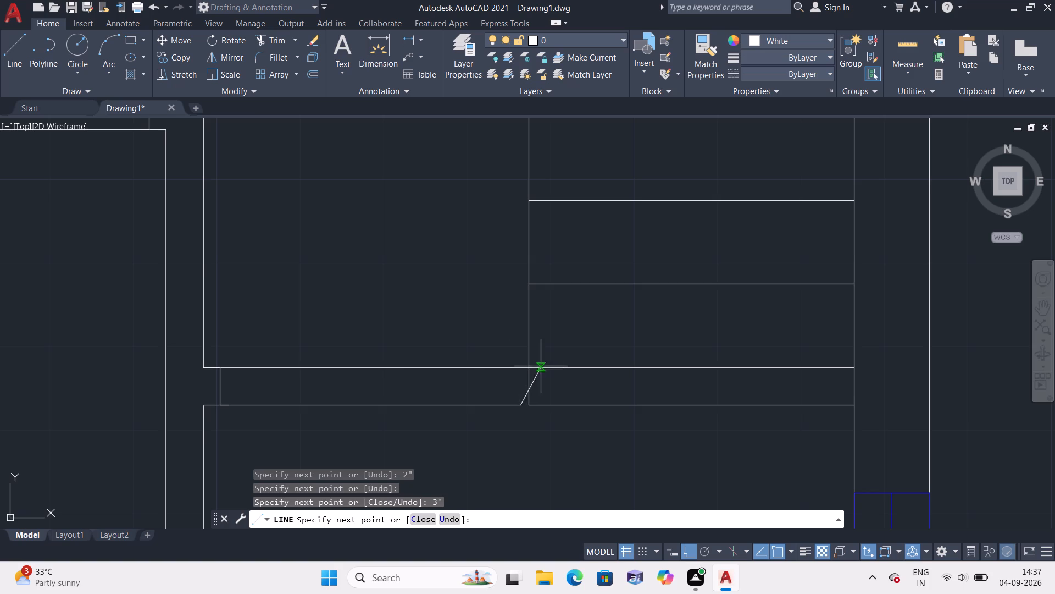
{"action": "left_click", "coordinate": [520, 367]}
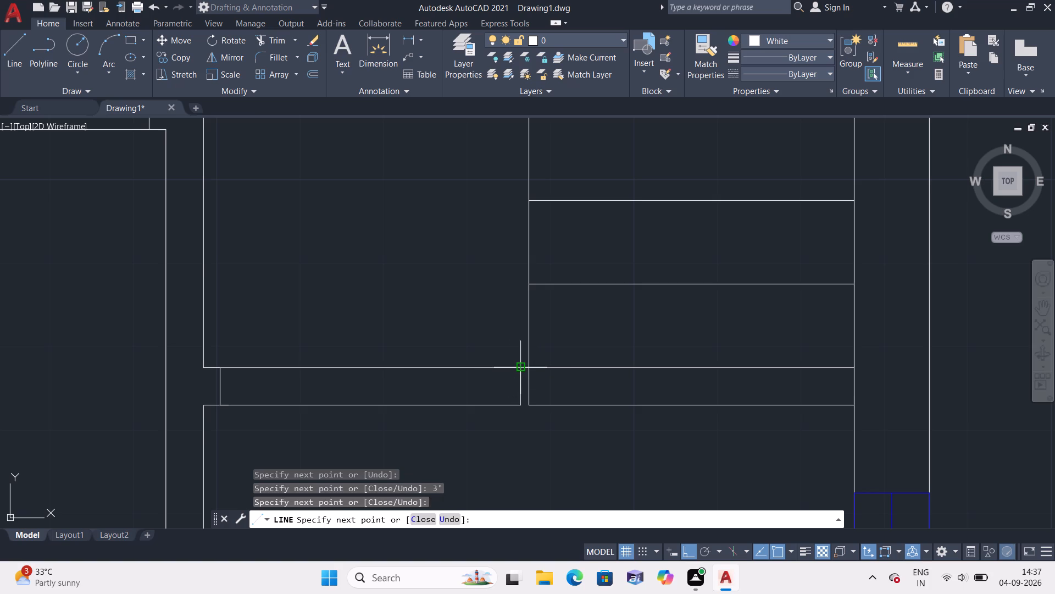
{"action": "key", "text": "Escape"}
Trim the 3' line across the opening, the stair line's part within the wall thickness, and the stub past the west jamb.
{"action": "type", "text": "trim"}
{"action": "key", "text": "space"}
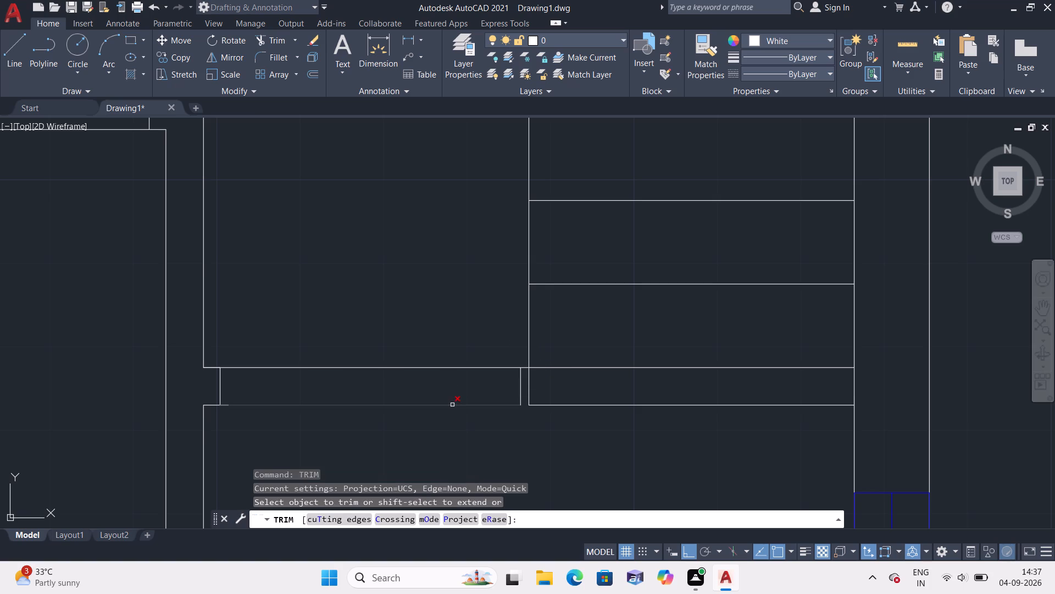
{"action": "left_click", "coordinate": [452, 405]}
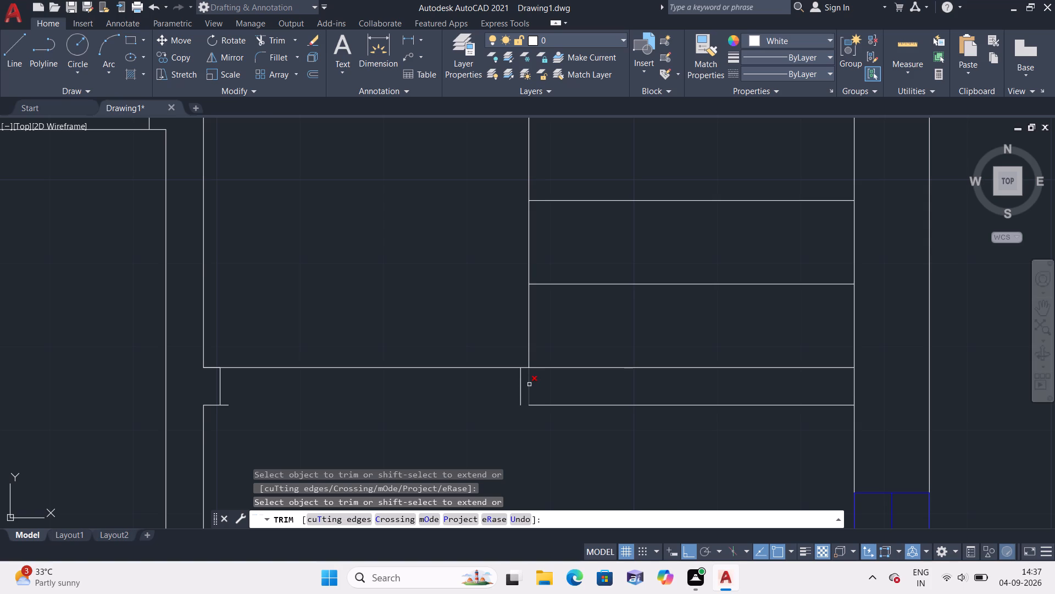
{"action": "left_click", "coordinate": [529, 384]}
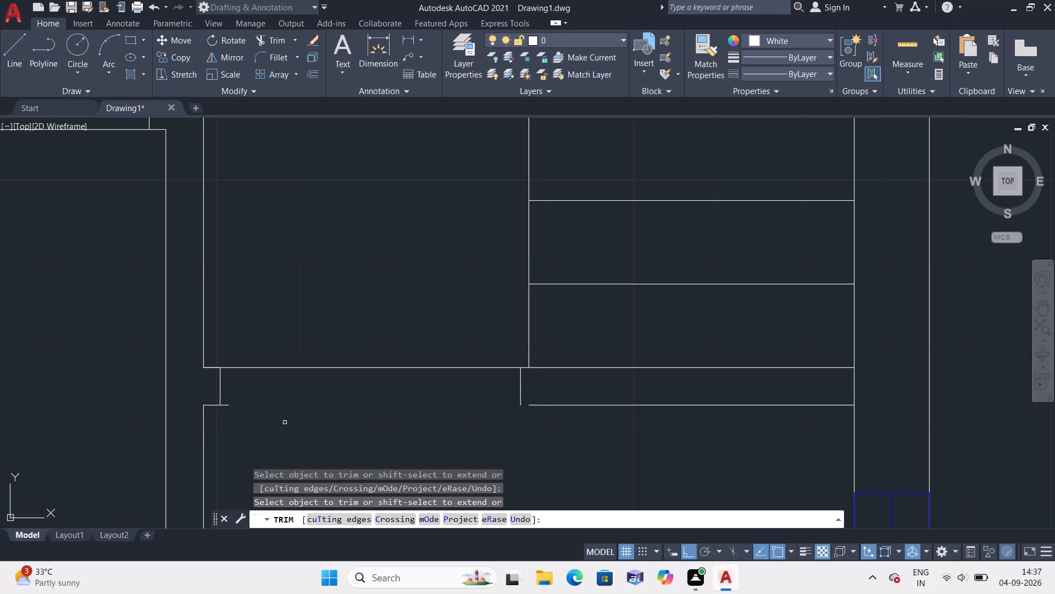
{"action": "left_click", "coordinate": [230, 405]}
{"action": "key", "text": "Escape"}
Stretch the west end of the wall's south face line to the south end of the new east jamb.
{"action": "scroll", "coordinate": [275, 408], "scroll_direction": "down", "scroll_amount": 1}
{"action": "scroll", "coordinate": [418, 420], "scroll_direction": "up", "scroll_amount": 3}
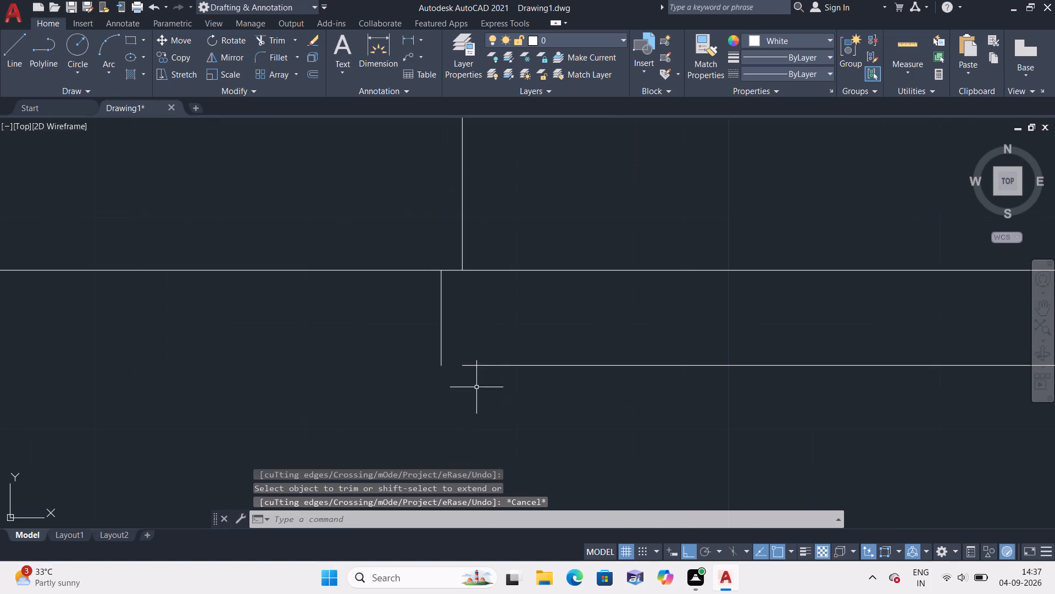
{"action": "left_click", "coordinate": [474, 365]}
{"action": "left_click", "coordinate": [459, 367]}
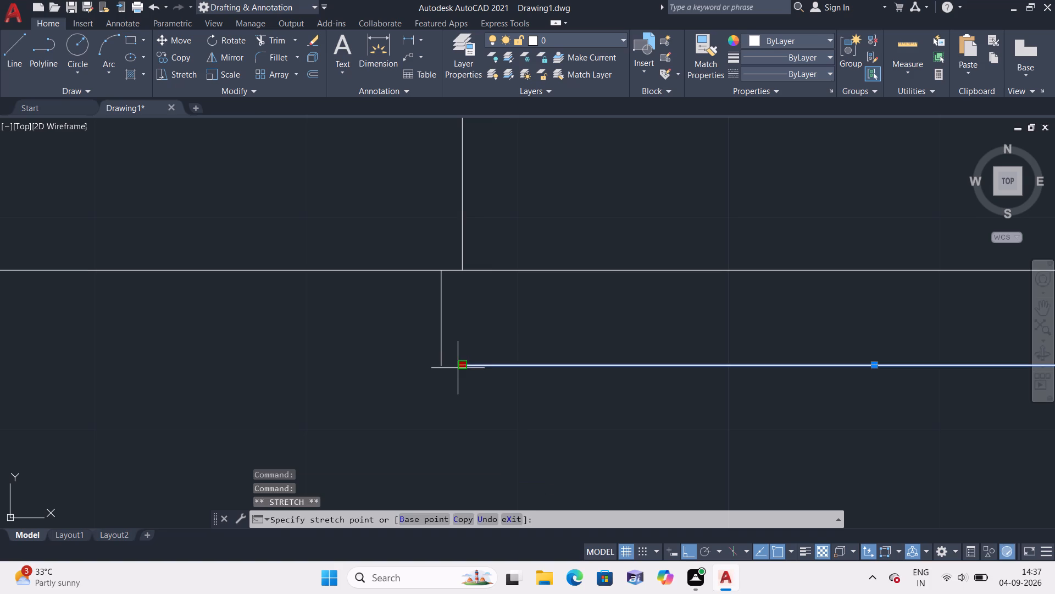
{"action": "left_click", "coordinate": [441, 368]}
{"action": "key", "text": "Escape"}
{"action": "scroll", "coordinate": [434, 386], "scroll_direction": "down", "scroll_amount": 1}
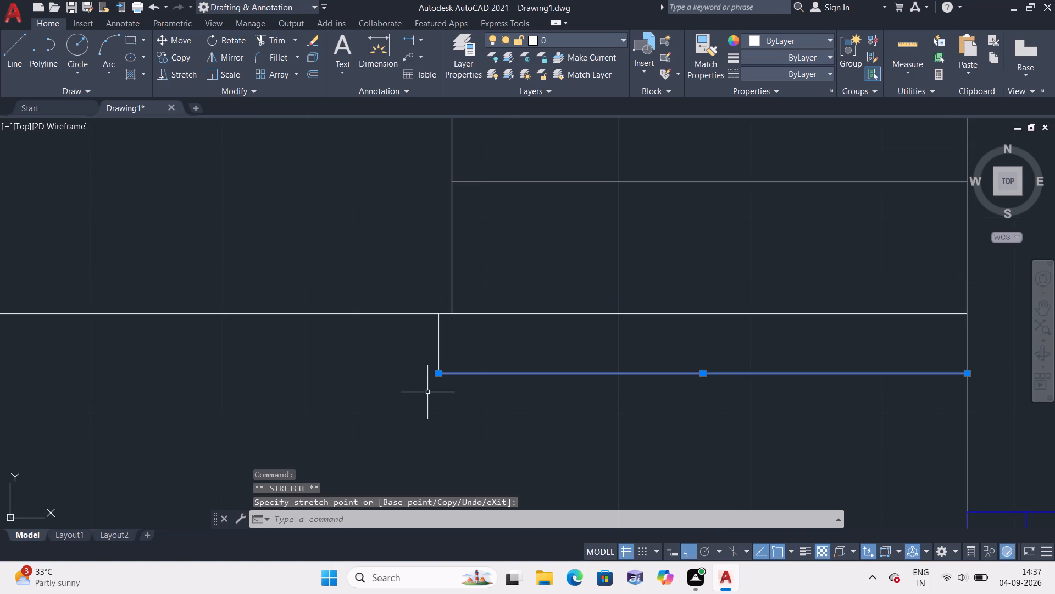
{"action": "key", "text": "Escape"}
{"action": "scroll", "coordinate": [425, 394], "scroll_direction": "down", "scroll_amount": 1}
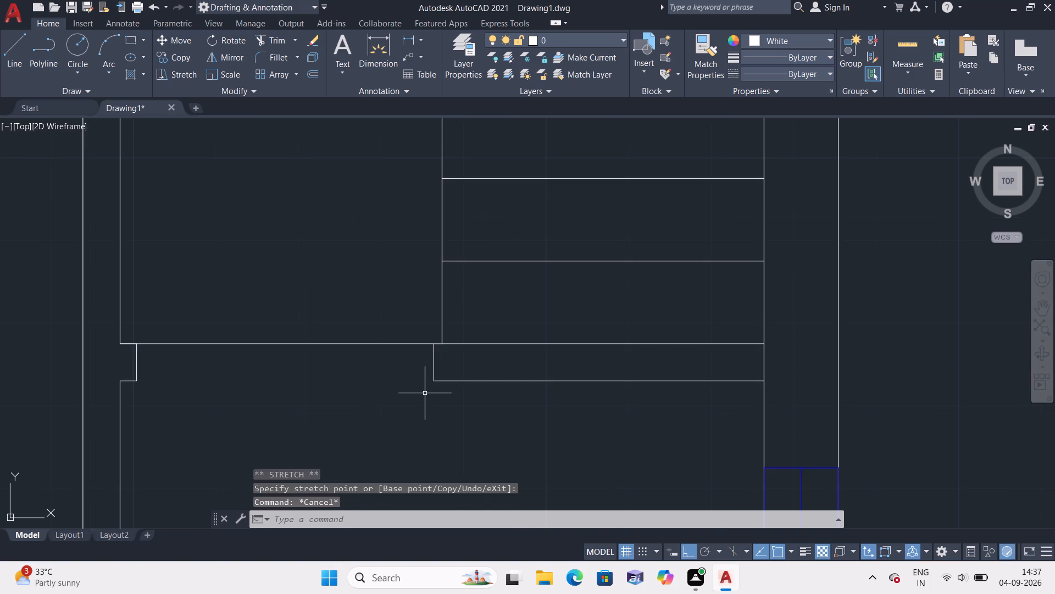
{"action": "middle_click_drag", "start_coordinate": [413, 409], "coordinate": [397, 458]}
{"action": "scroll", "coordinate": [380, 430], "scroll_direction": "down", "scroll_amount": 1}
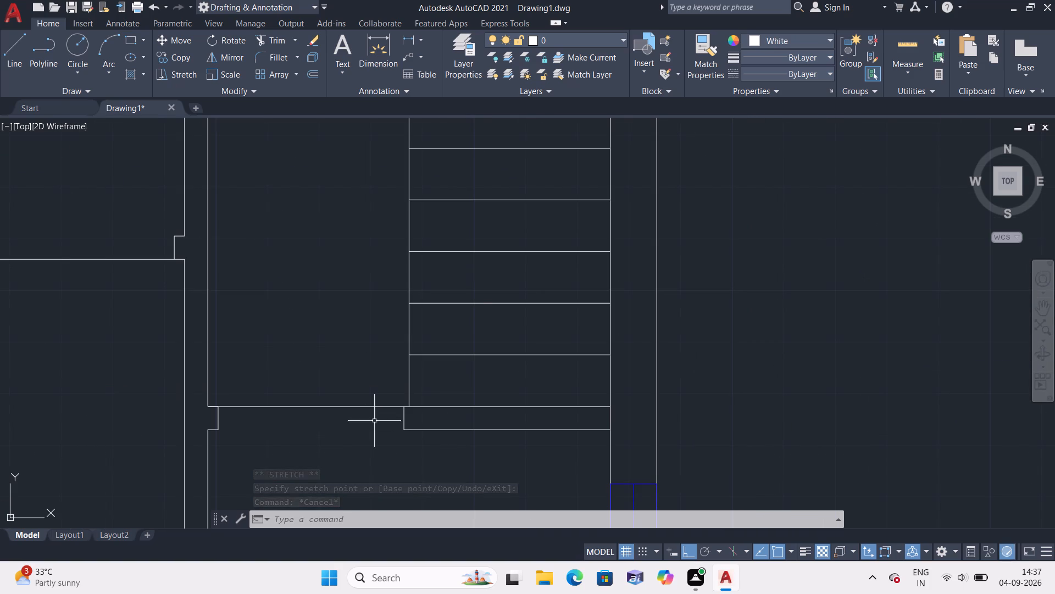
Load the ACAD_ISO02W100 ISO dash linetype and make it the current linetype.
{"action": "left_click", "coordinate": [832, 70]}
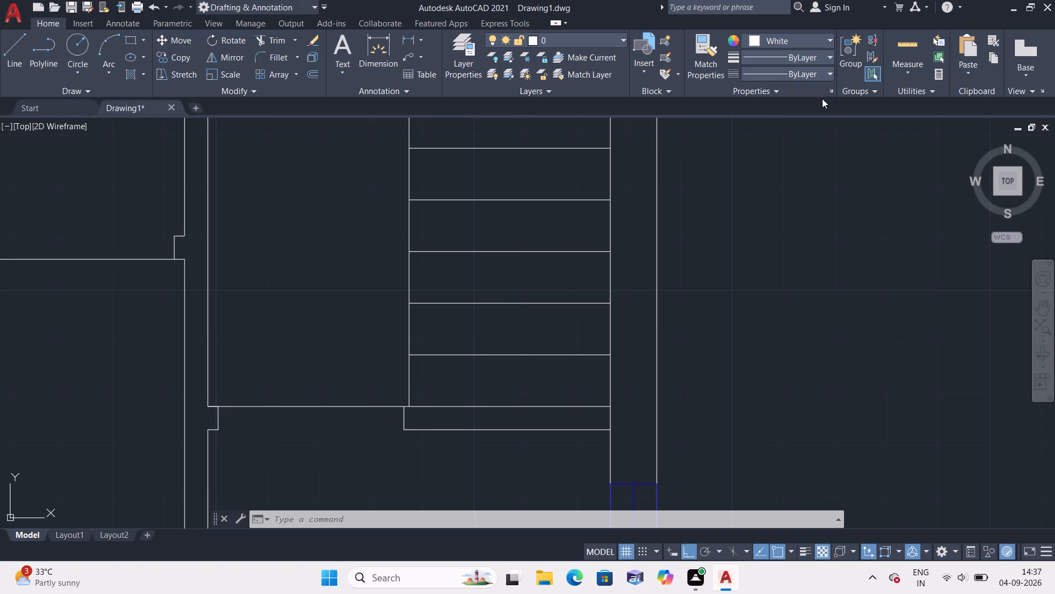
{"action": "left_click", "coordinate": [810, 144]}
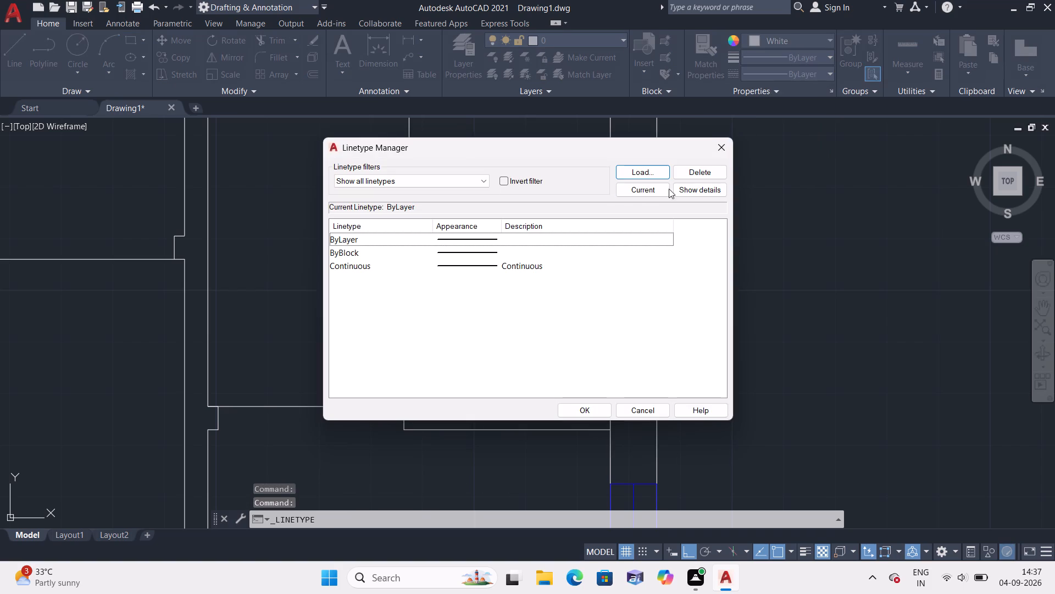
{"action": "left_click", "coordinate": [635, 174]}
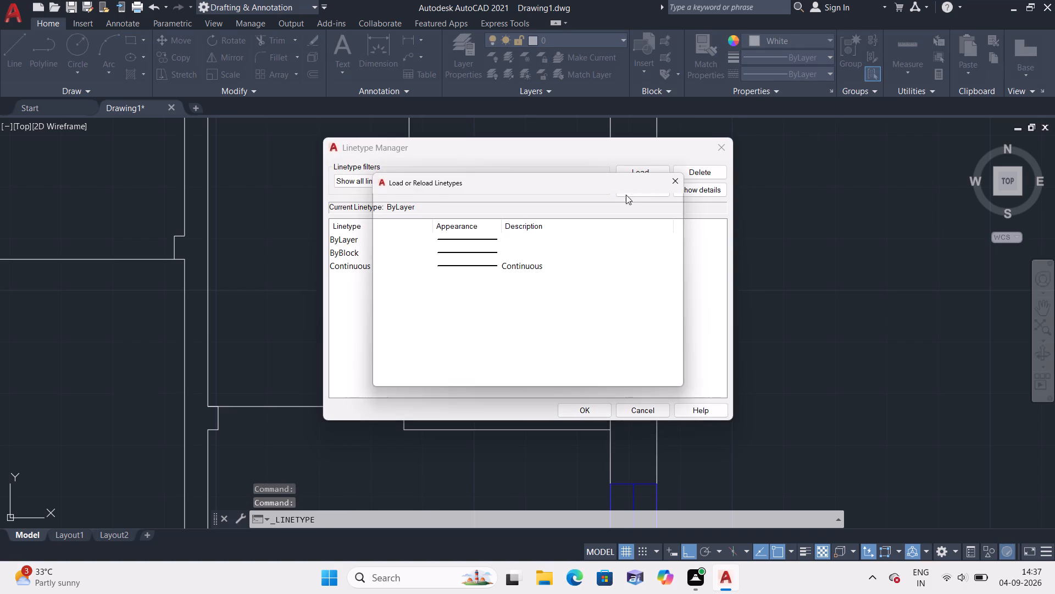
{"action": "left_click", "coordinate": [529, 261]}
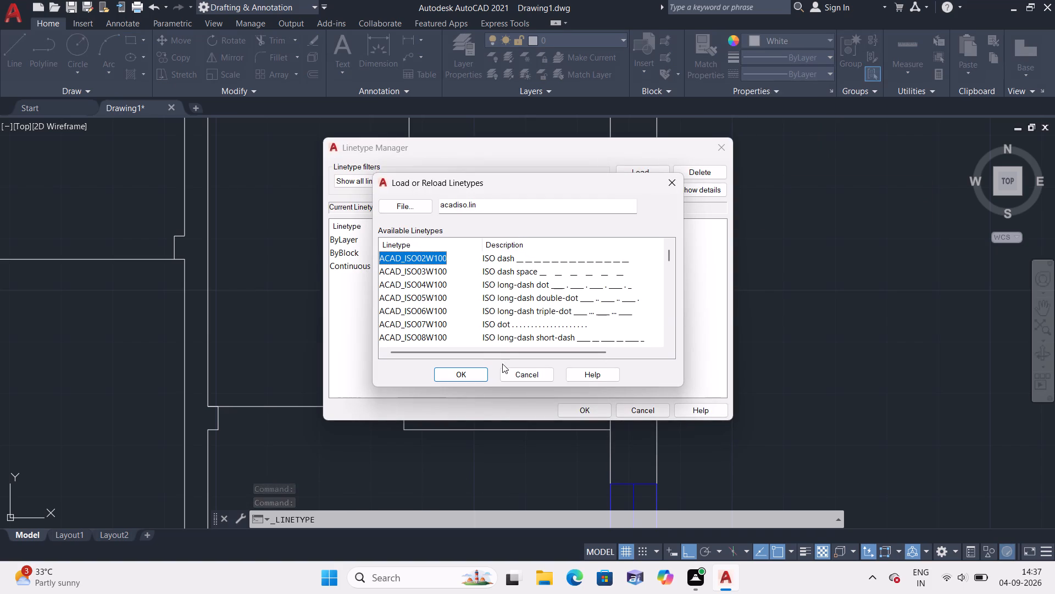
{"action": "left_click", "coordinate": [475, 375]}
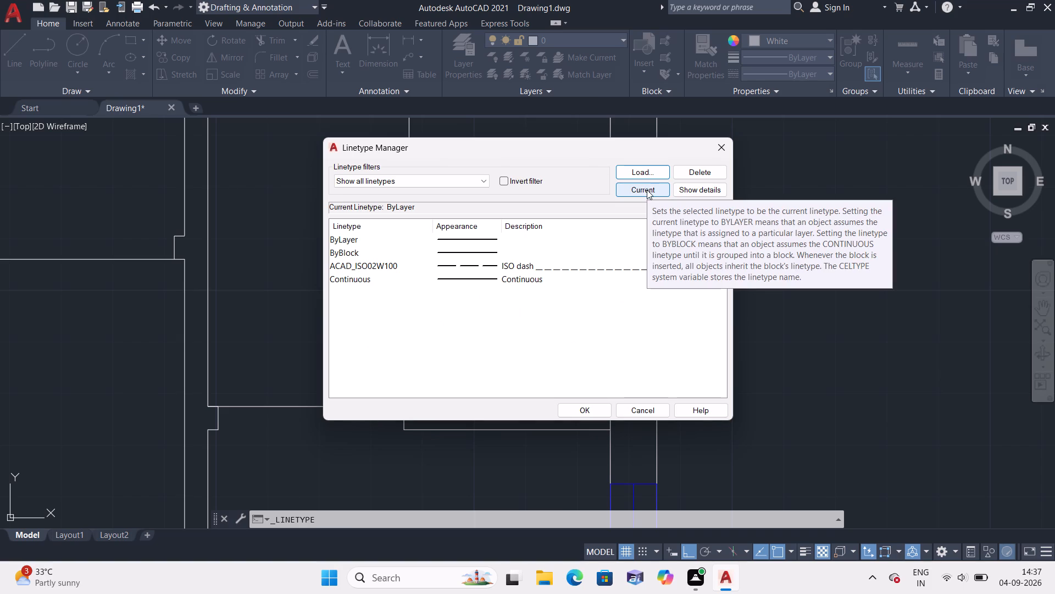
{"action": "left_click", "coordinate": [647, 190]}
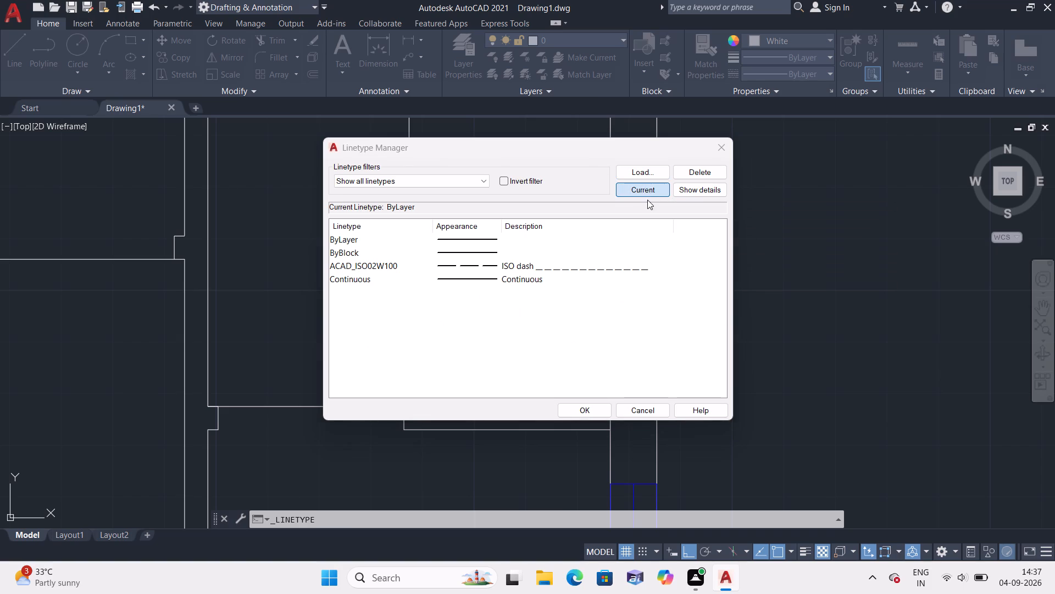
{"action": "left_click", "coordinate": [615, 228]}
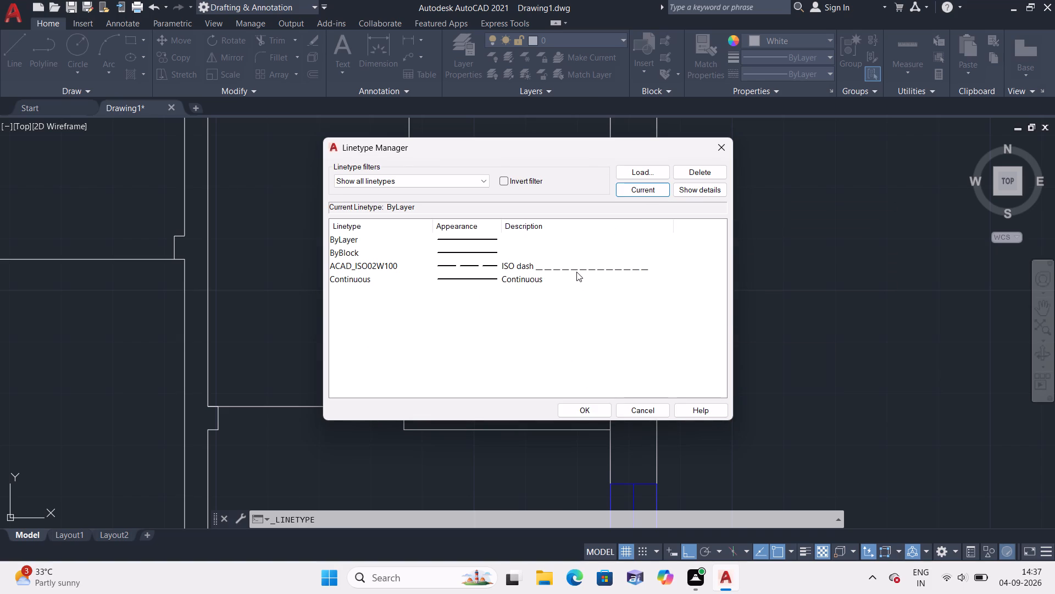
{"action": "left_click", "coordinate": [575, 269]}
{"action": "left_click", "coordinate": [586, 411]}
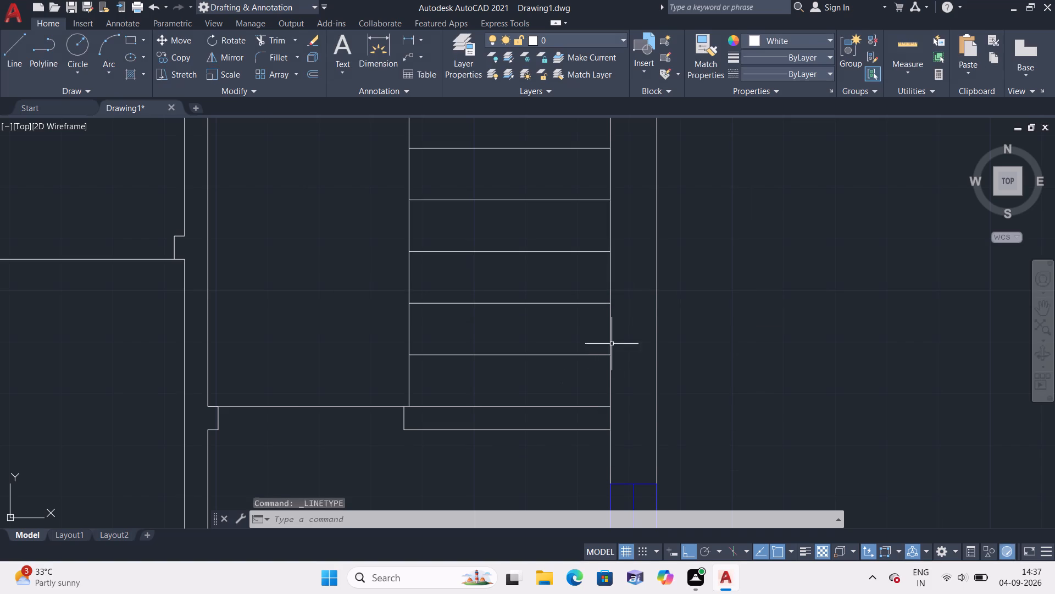
{"action": "left_click", "coordinate": [820, 69]}
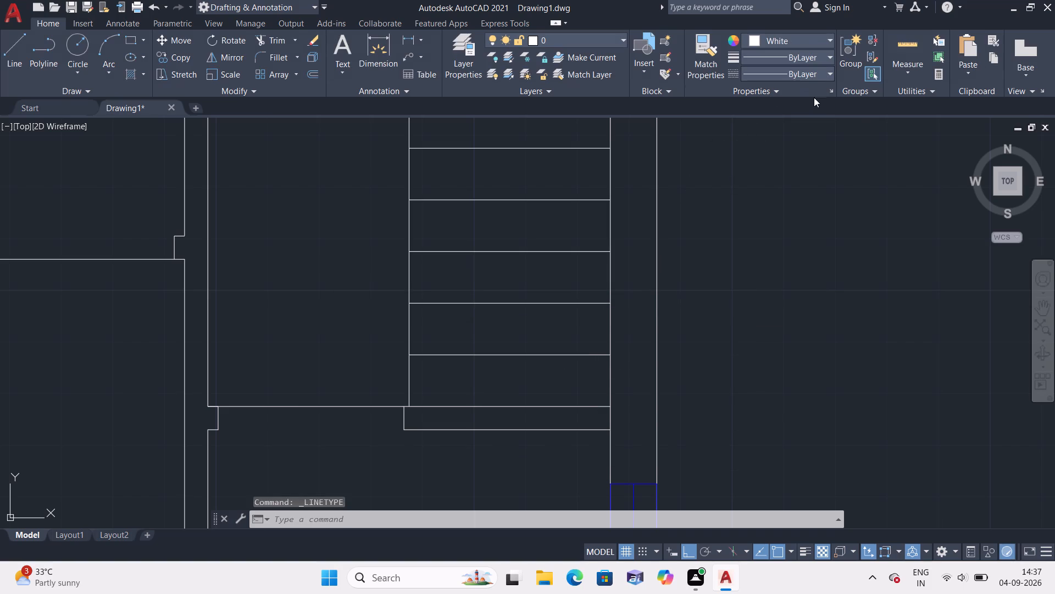
{"action": "left_click", "coordinate": [786, 119]}
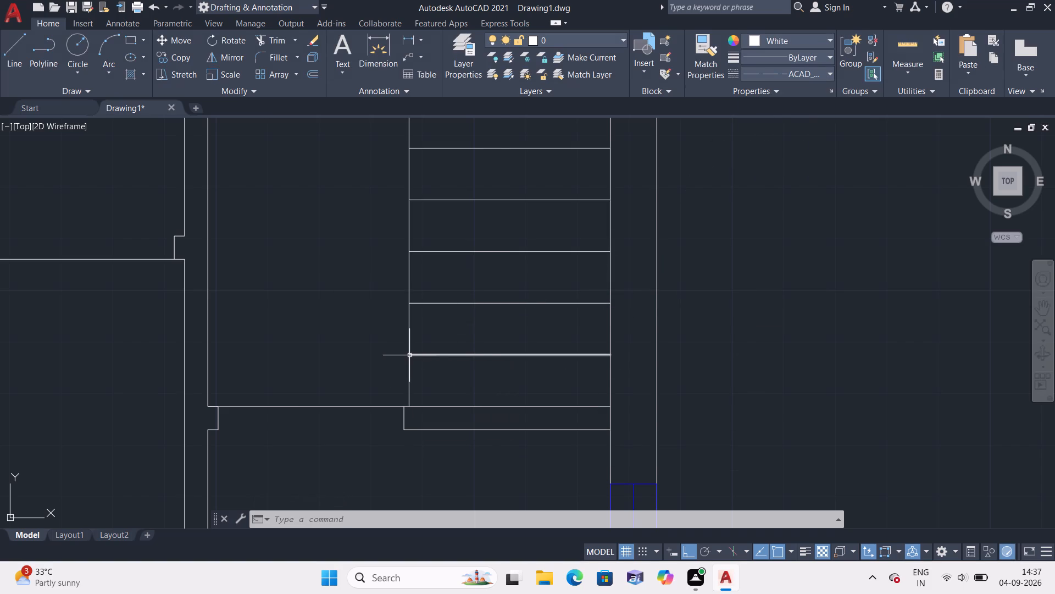
Draw dashed lines extending the three southernmost stair tread lines west from the stair's side line to the partition wall.
{"action": "key", "text": "l"}
{"action": "key", "text": "space"}
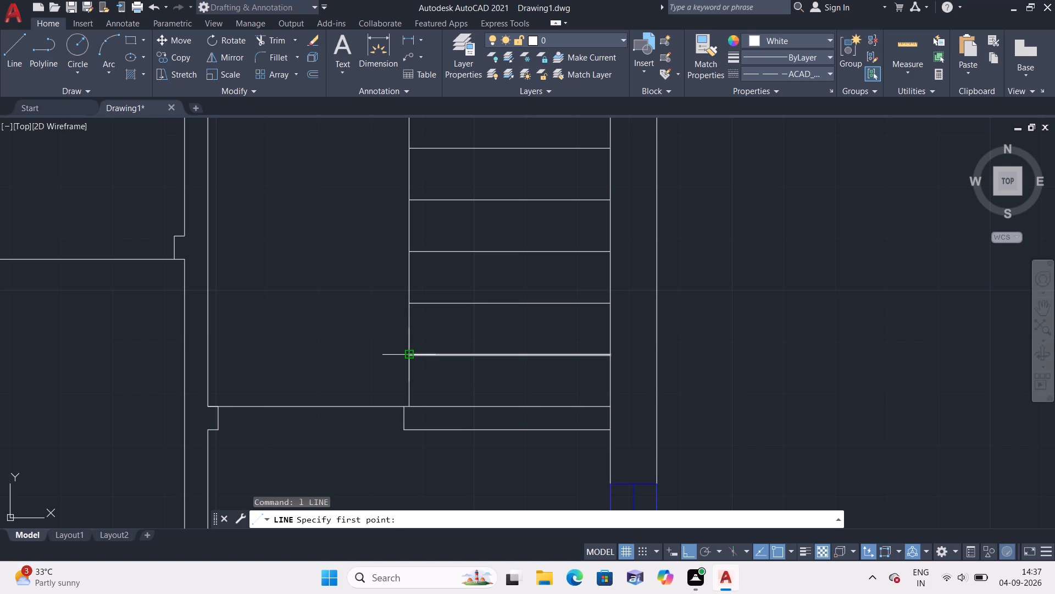
{"action": "left_click", "coordinate": [408, 355]}
{"action": "left_click", "coordinate": [204, 354]}
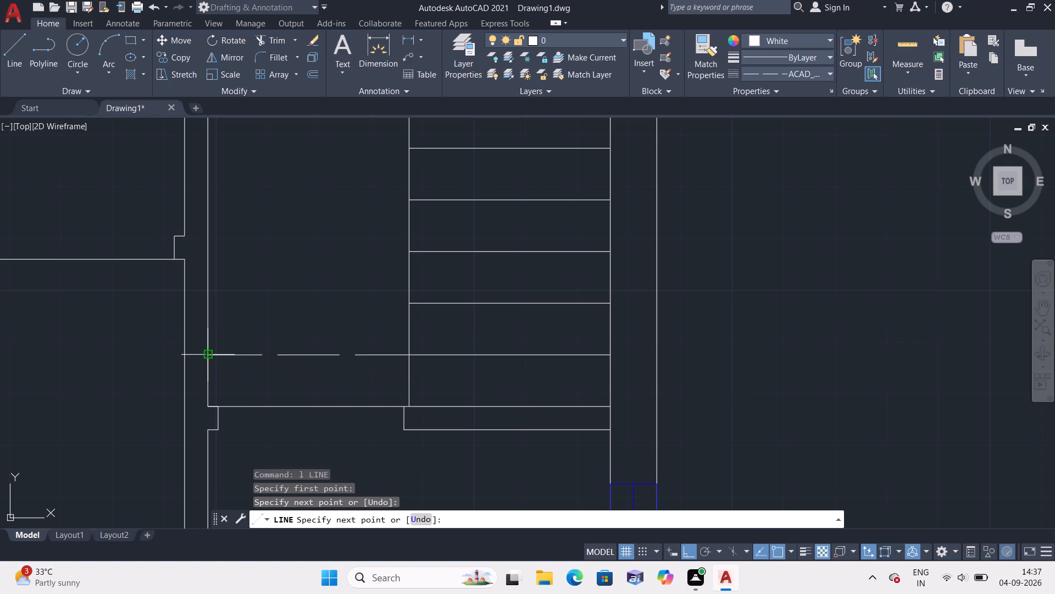
{"action": "key", "text": "Escape"}
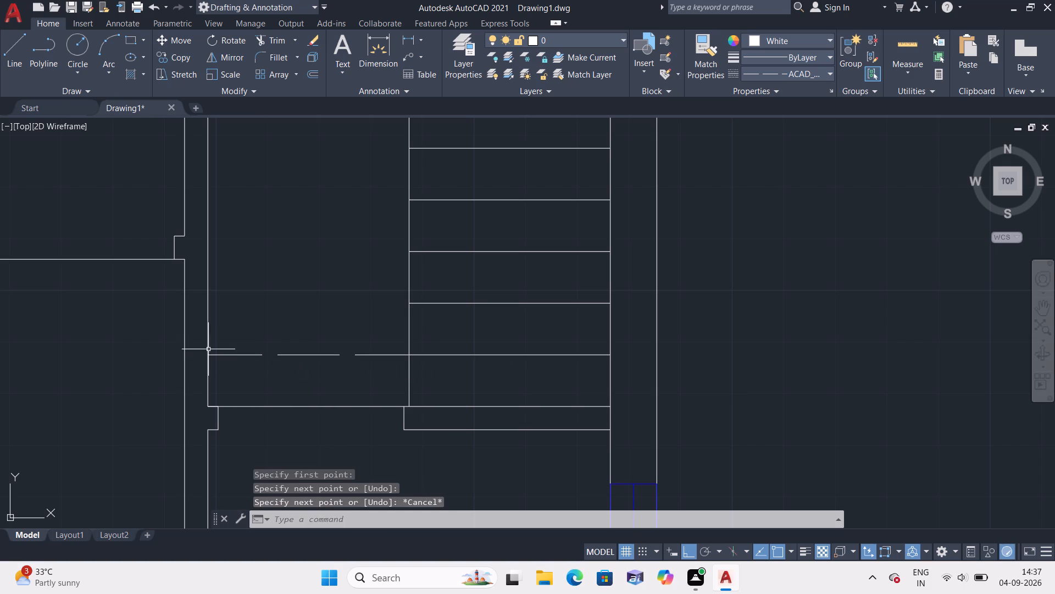
{"action": "key", "text": "space"}
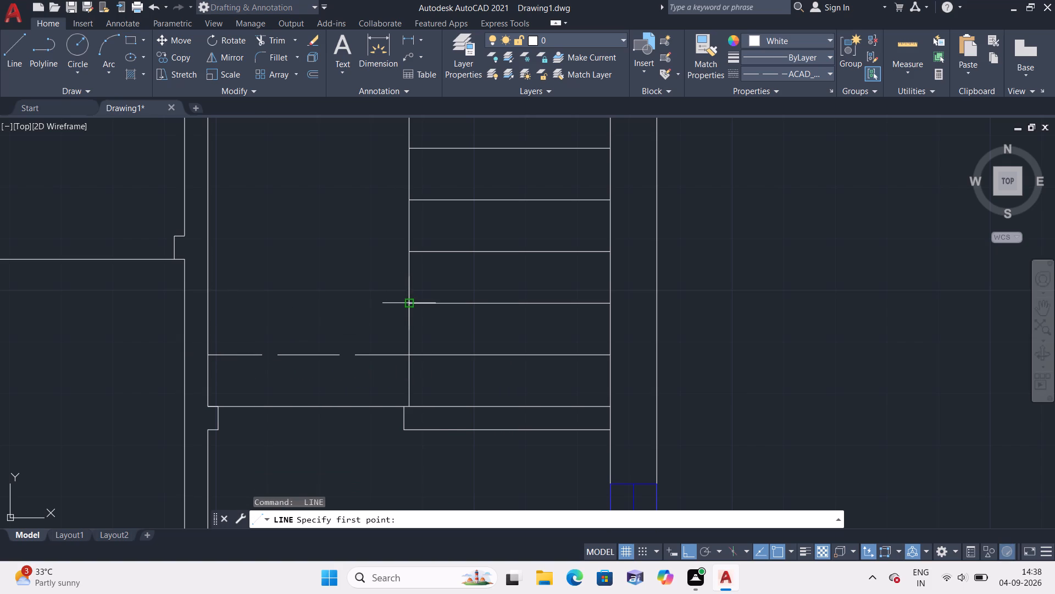
{"action": "left_click", "coordinate": [408, 303]}
{"action": "left_click", "coordinate": [209, 304]}
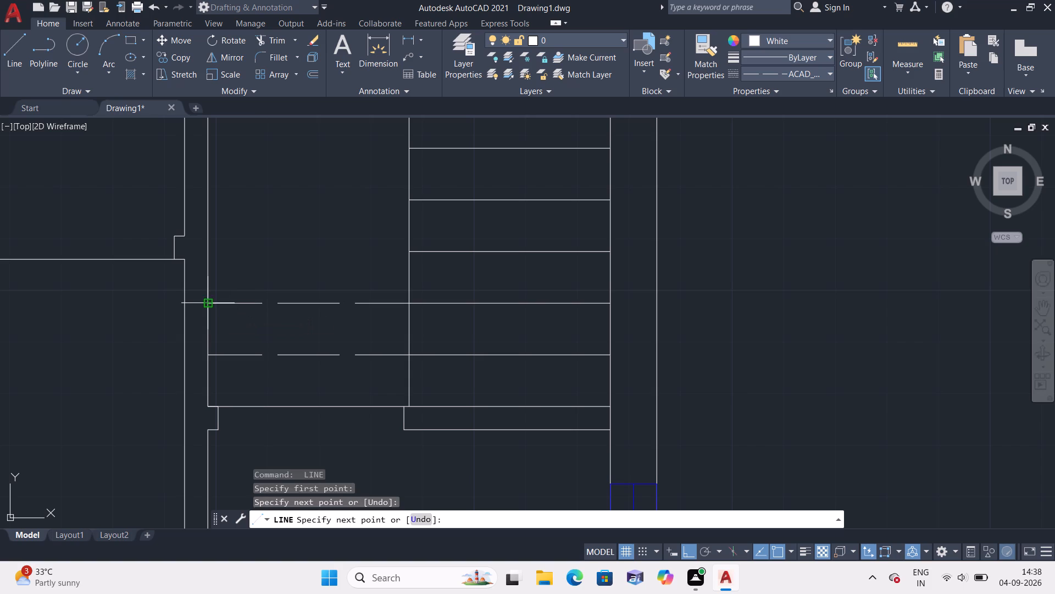
{"action": "key", "text": "space"}
{"action": "key", "text": "space"}
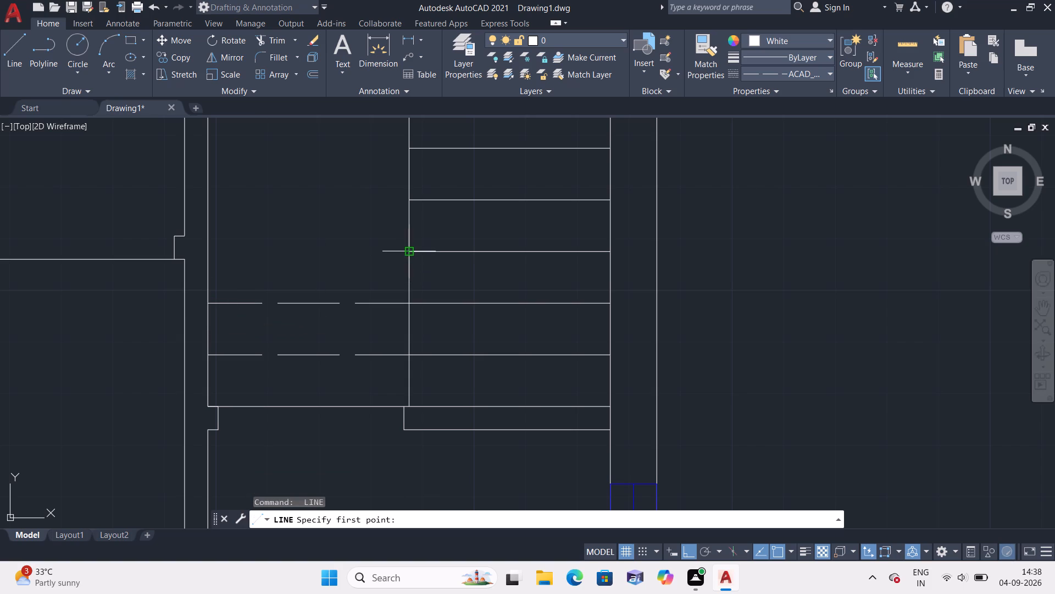
{"action": "left_click", "coordinate": [407, 254]}
{"action": "left_click", "coordinate": [210, 250]}
{"action": "key", "text": "space"}
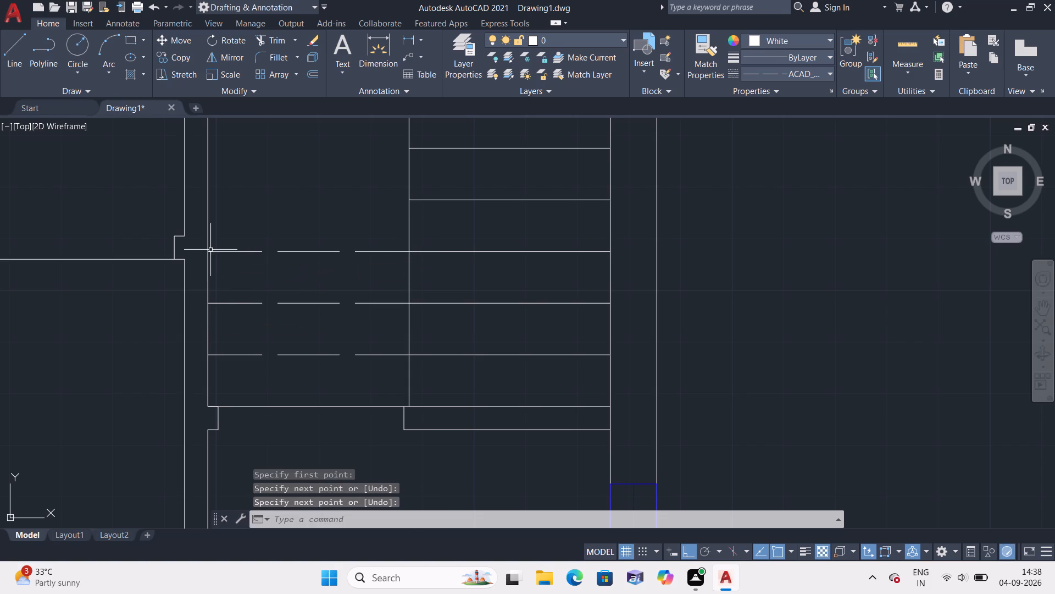
Draw dashed lines extending the fourth and fifth treads from the south west to the partition wall.
{"action": "key", "text": "space"}
{"action": "left_click", "coordinate": [410, 199]}
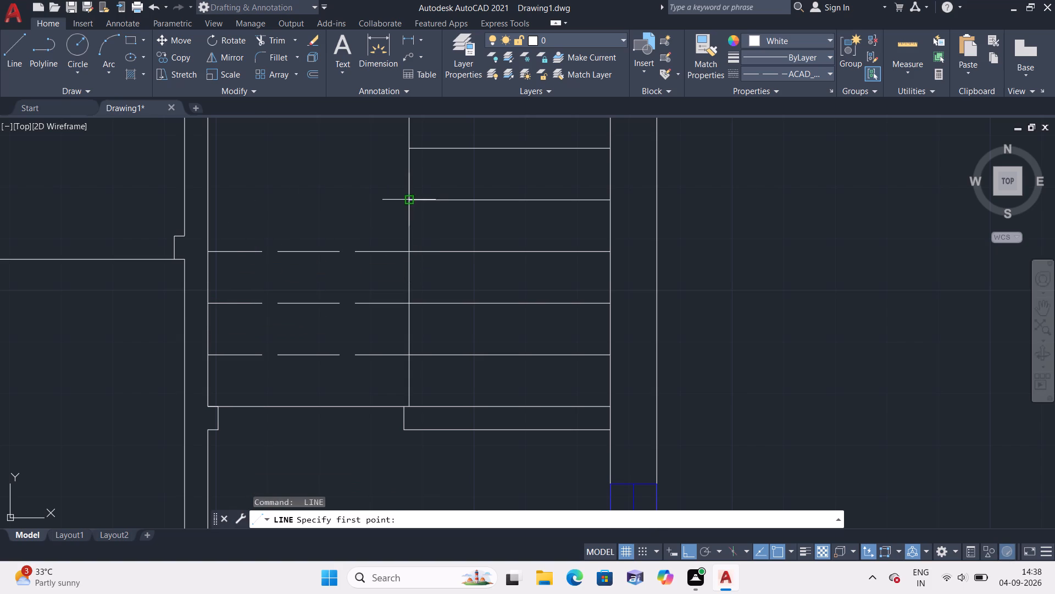
{"action": "left_click", "coordinate": [205, 201]}
{"action": "key", "text": "space"}
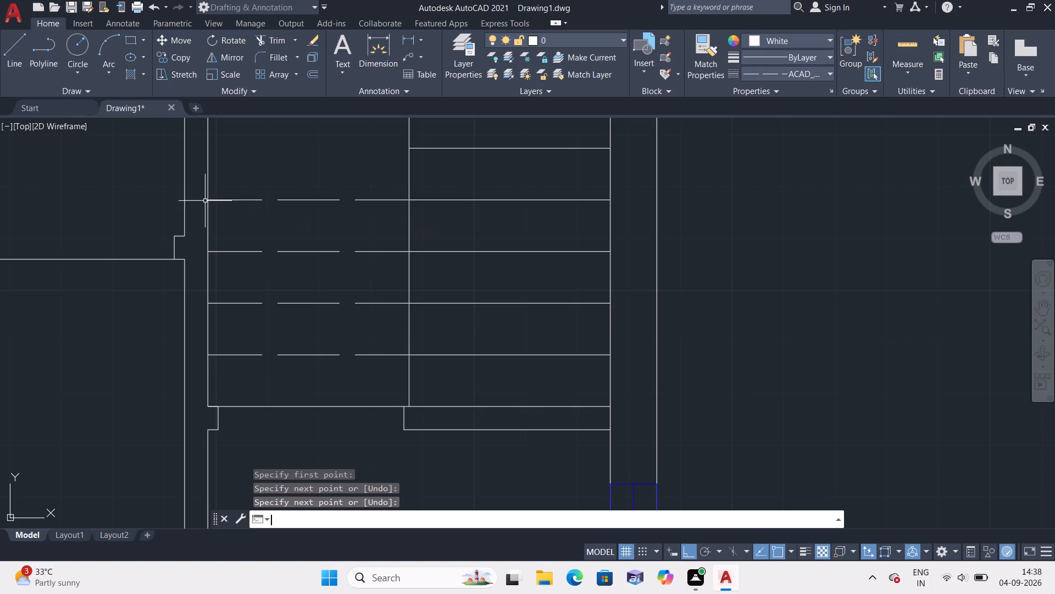
{"action": "middle_click_drag", "start_coordinate": [287, 170], "coordinate": [316, 271]}
{"action": "key", "text": "space"}
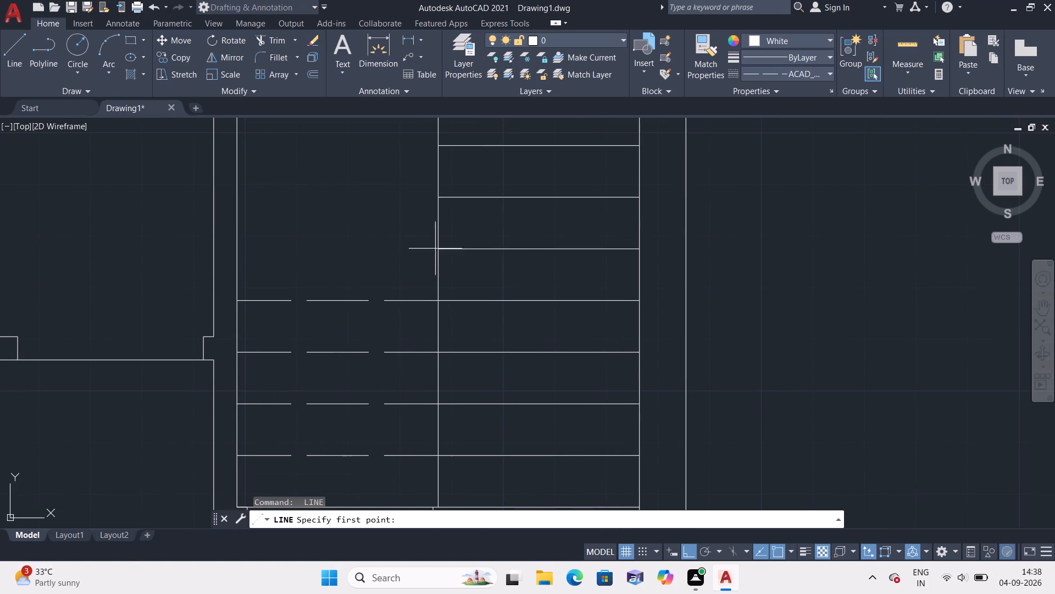
{"action": "left_click", "coordinate": [442, 250]}
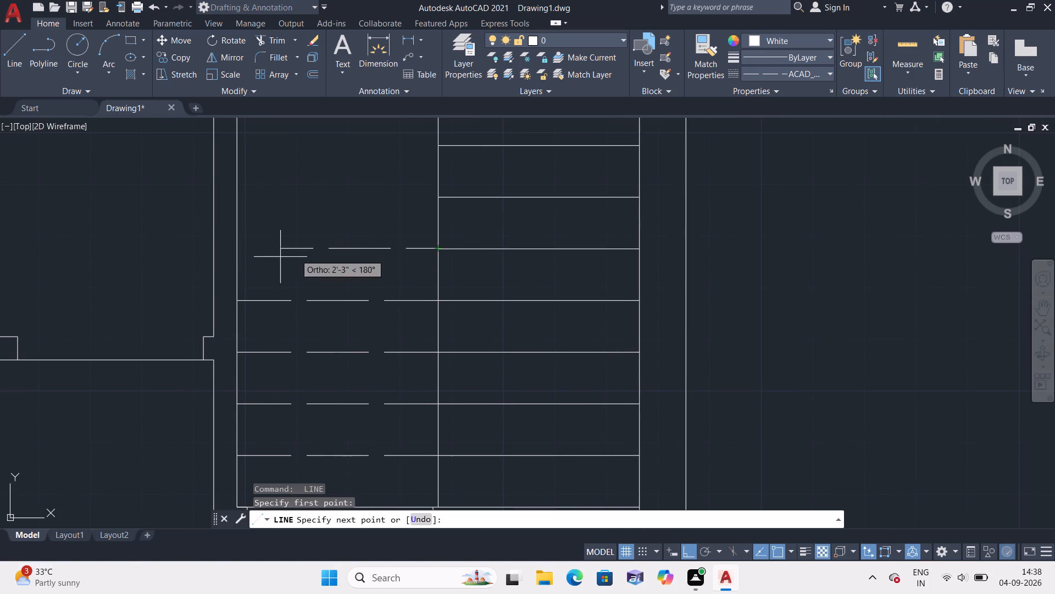
{"action": "left_click", "coordinate": [237, 251]}
{"action": "key", "text": "space"}
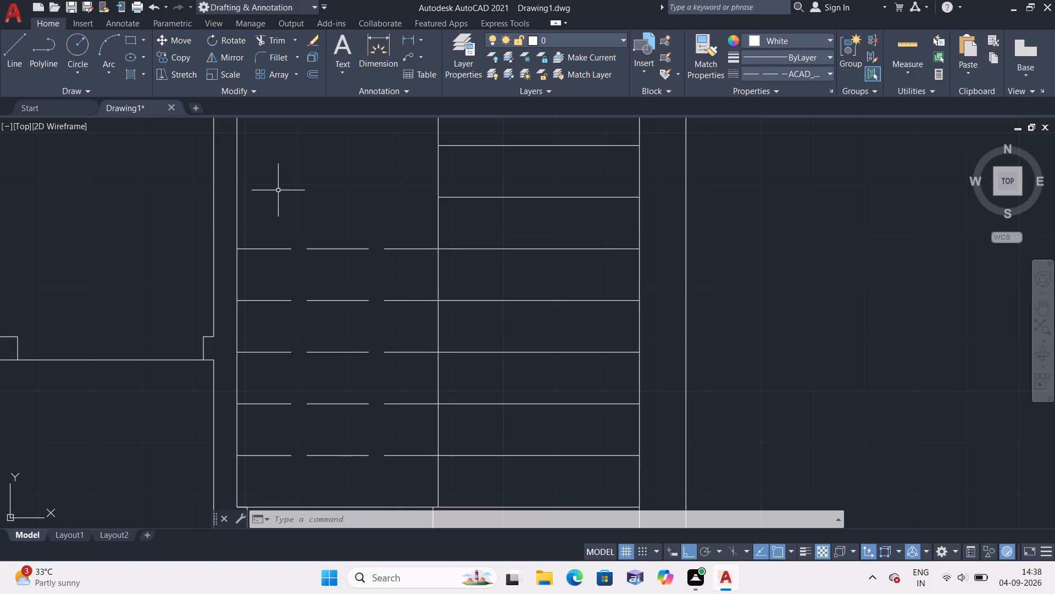
Draw dashed lines extending the sixth and seventh treads from the south west to the partition wall.
{"action": "scroll", "coordinate": [278, 190], "scroll_direction": "down", "scroll_amount": 2}
{"action": "middle_click_drag", "start_coordinate": [278, 190], "coordinate": [321, 265]}
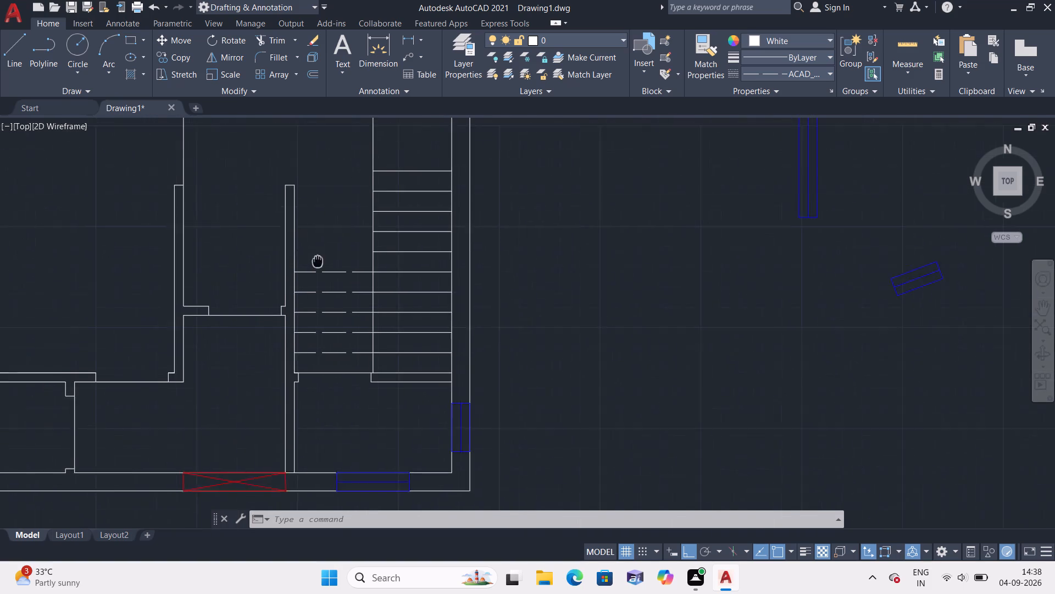
{"action": "middle_click_drag", "start_coordinate": [321, 265], "coordinate": [323, 267]}
{"action": "key", "text": "space"}
{"action": "scroll", "coordinate": [359, 272], "scroll_direction": "up", "scroll_amount": 2}
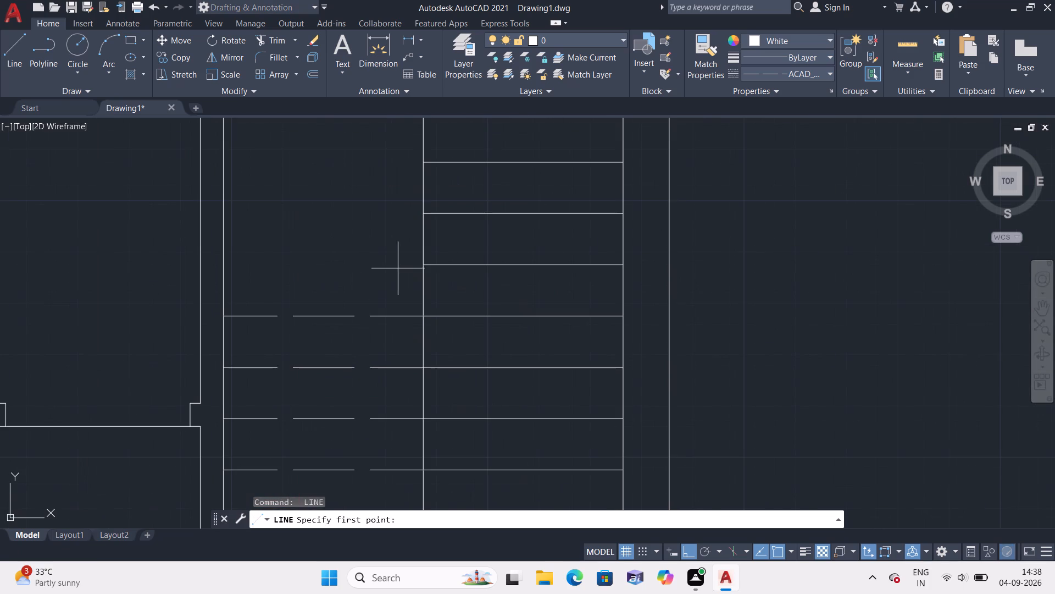
{"action": "left_click", "coordinate": [421, 265]}
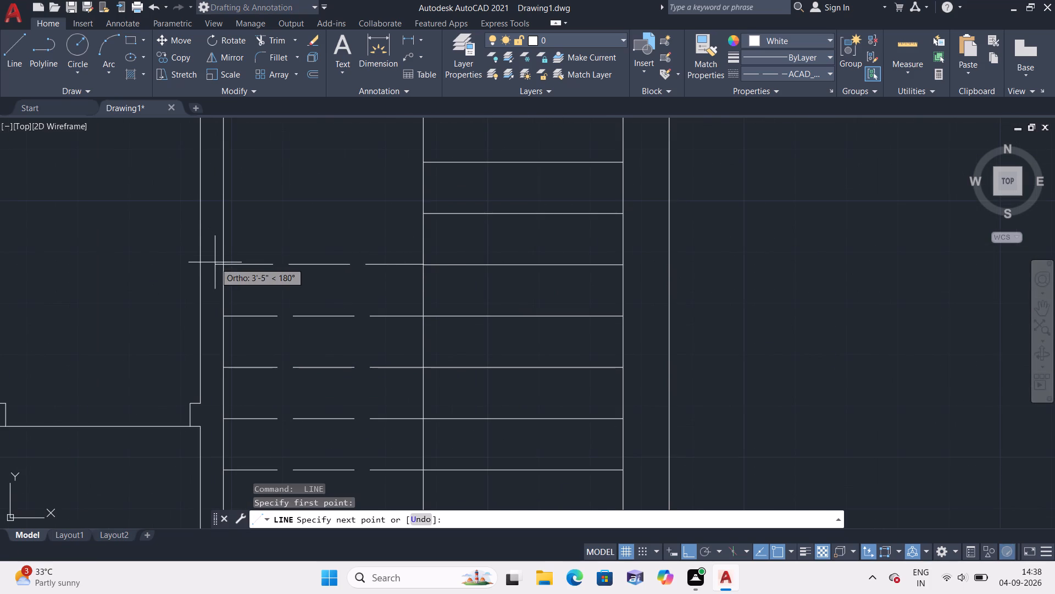
{"action": "left_click", "coordinate": [223, 268]}
{"action": "scroll", "coordinate": [236, 265], "scroll_direction": "down", "scroll_amount": 2}
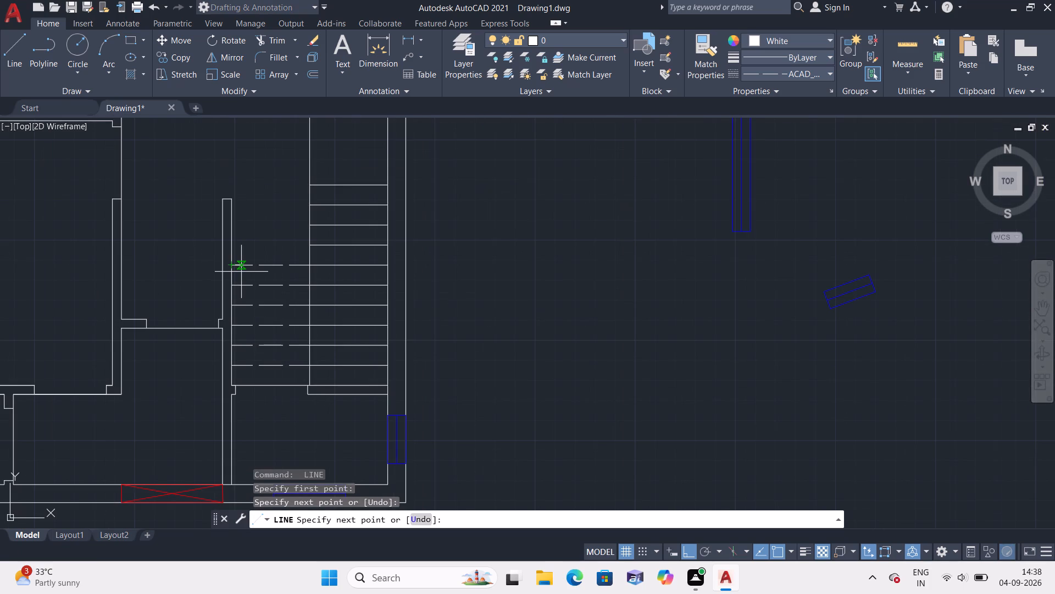
{"action": "key", "text": "Escape"}
{"action": "key", "text": "space"}
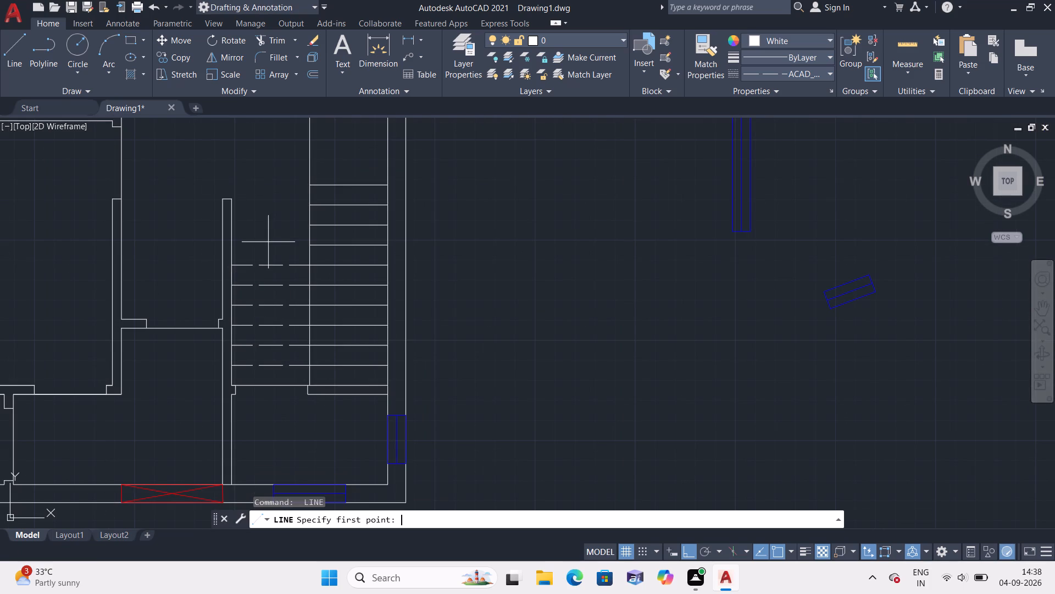
{"action": "left_click", "coordinate": [309, 245]}
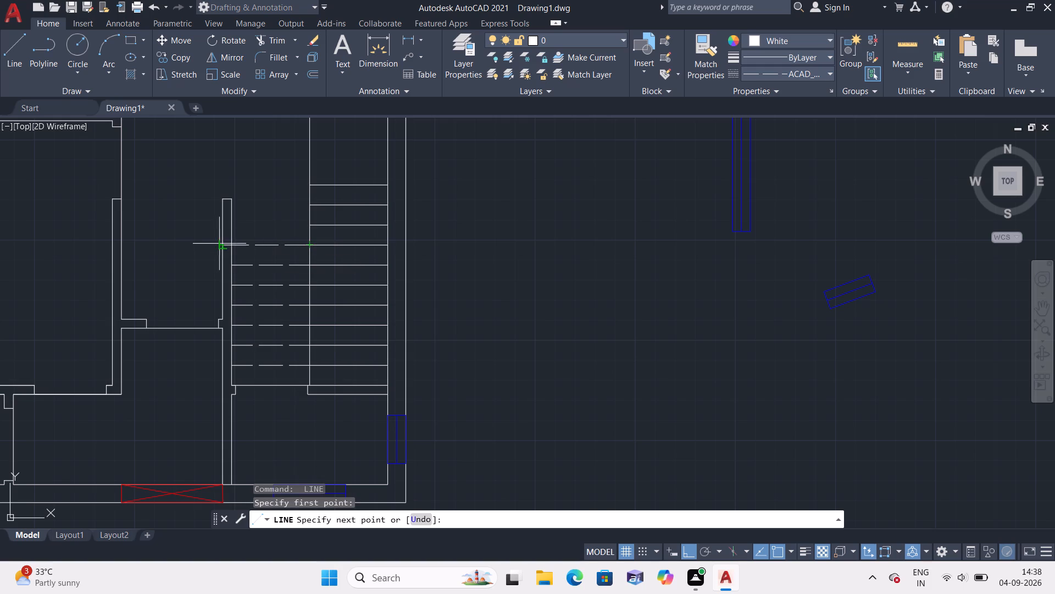
{"action": "left_click", "coordinate": [229, 245]}
{"action": "key", "text": "Escape"}
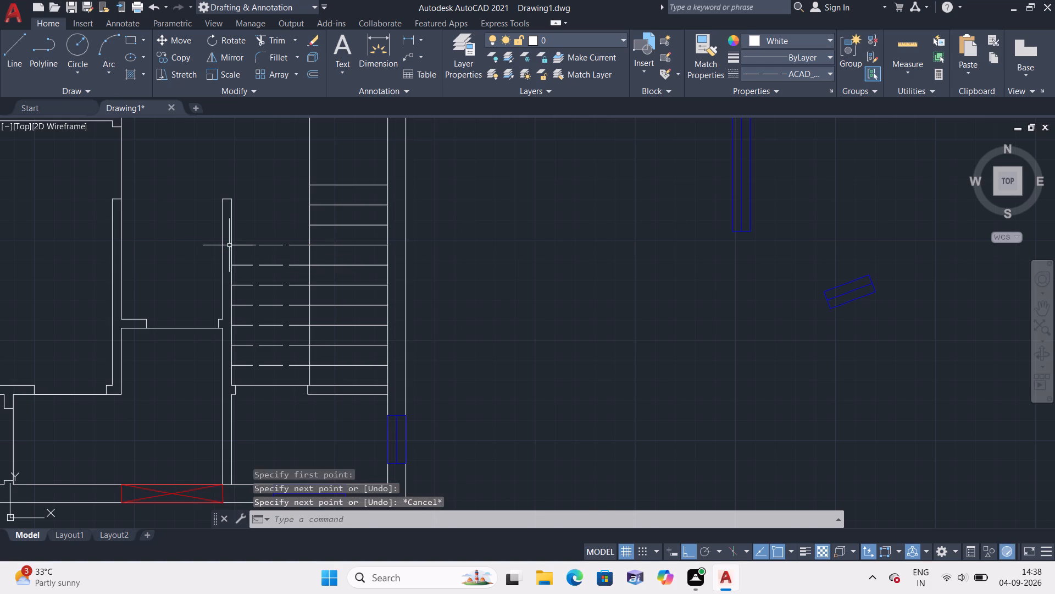
Trim the stair's side line where it runs north beyond the northernmost tread.
{"action": "scroll", "coordinate": [270, 232], "scroll_direction": "down", "scroll_amount": 1}
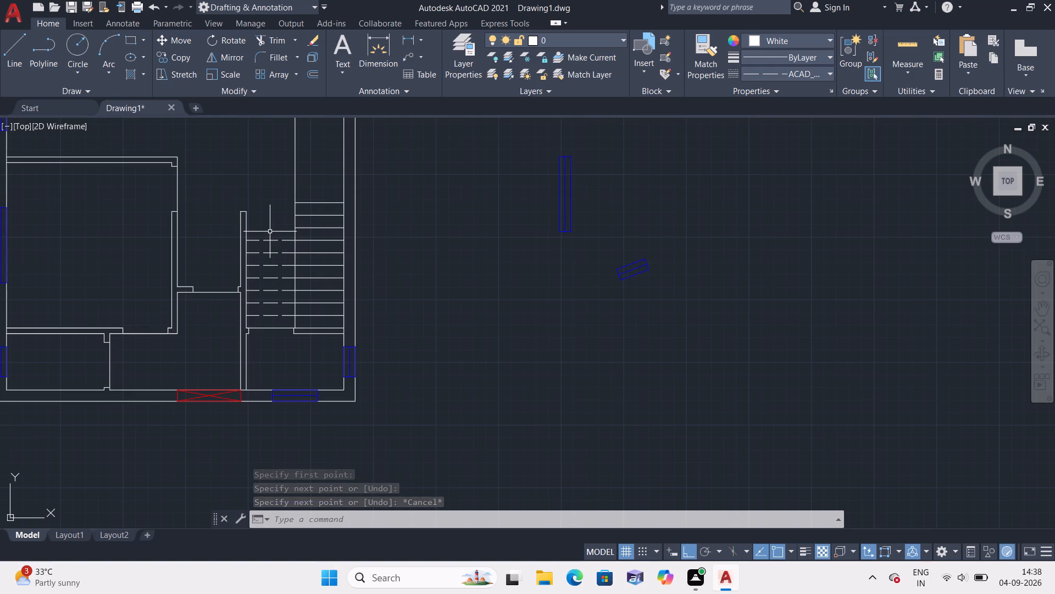
{"action": "scroll", "coordinate": [270, 232], "scroll_direction": "down", "scroll_amount": 1}
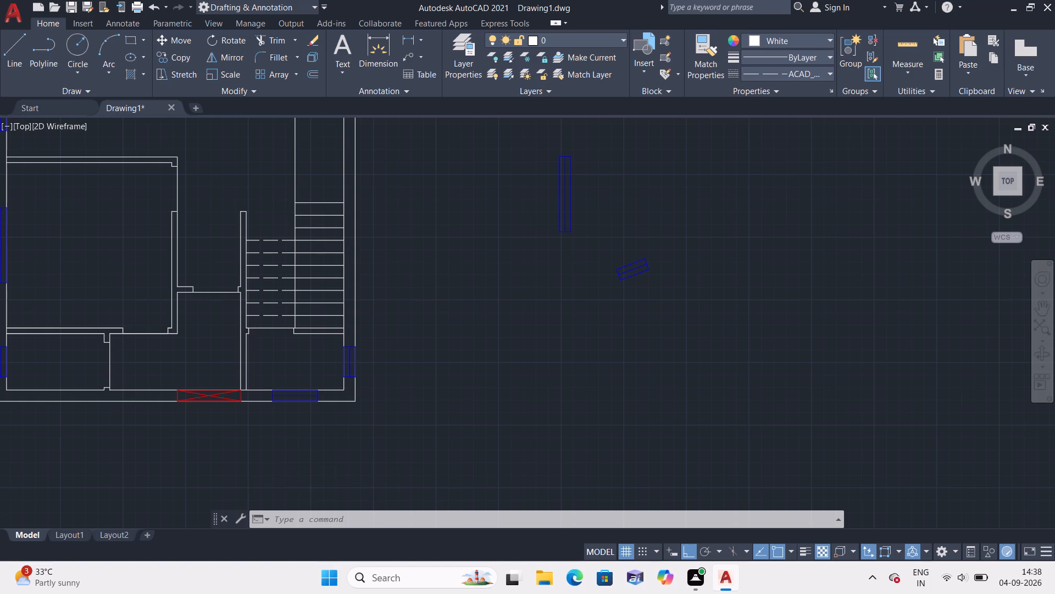
{"action": "middle_click_drag", "start_coordinate": [376, 251], "coordinate": [404, 328]}
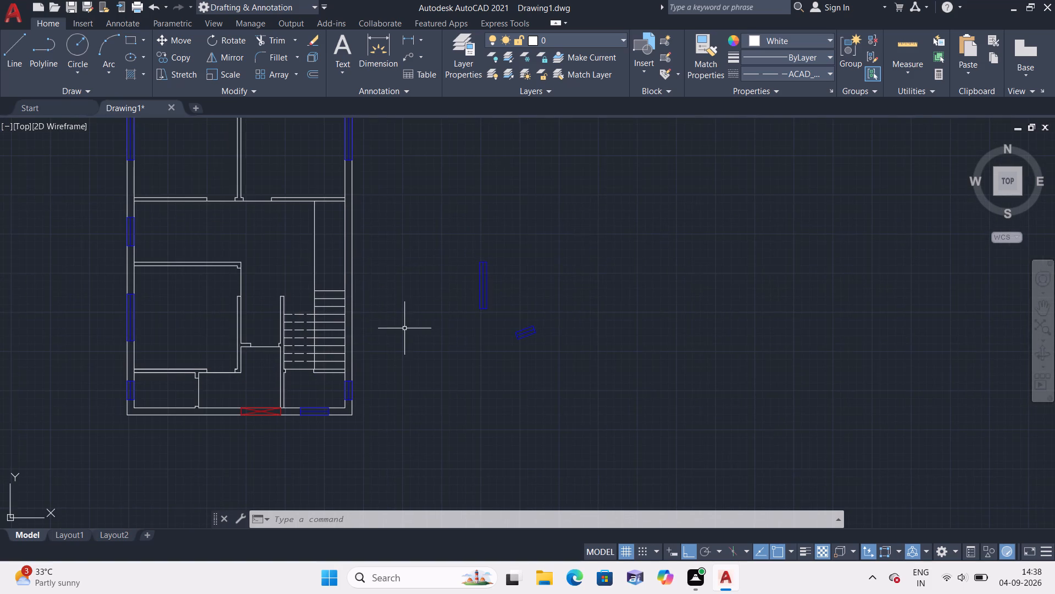
{"action": "middle_click_drag", "start_coordinate": [409, 271], "coordinate": [414, 320]}
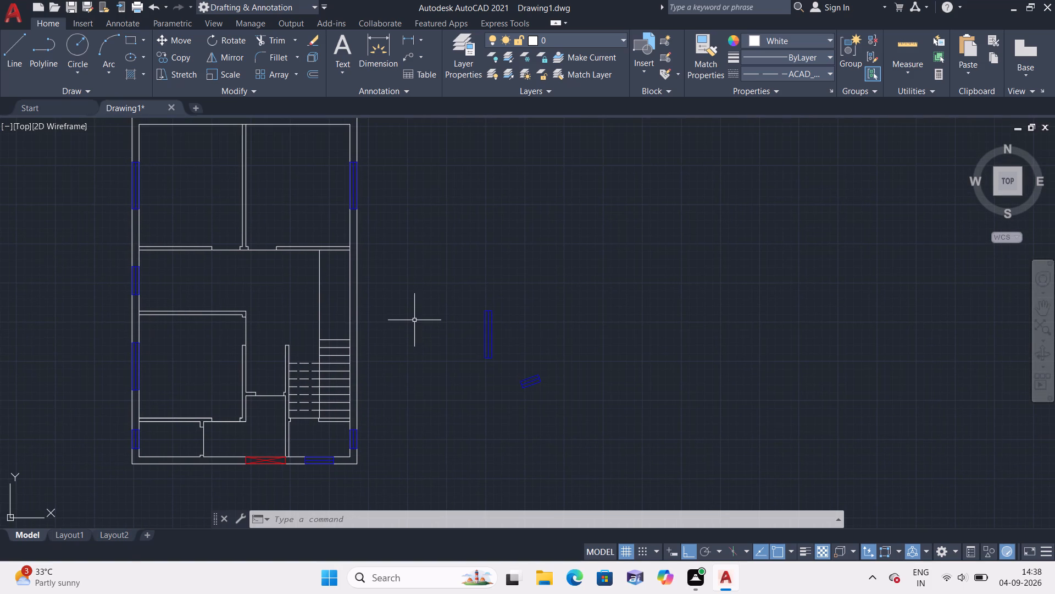
{"action": "key", "text": "Escape"}
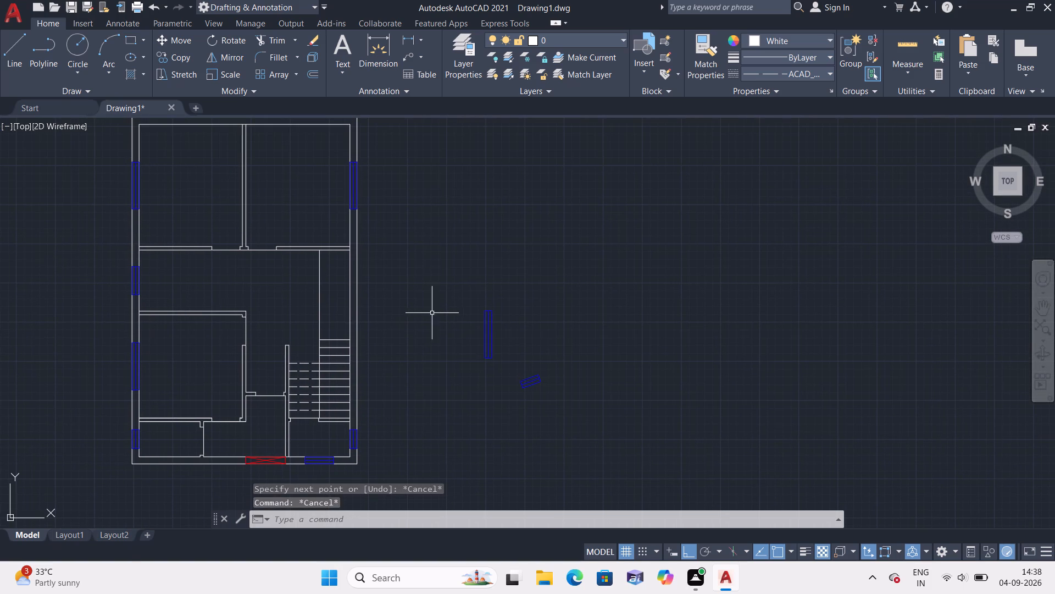
{"action": "type", "text": "trim"}
{"action": "key", "text": "space"}
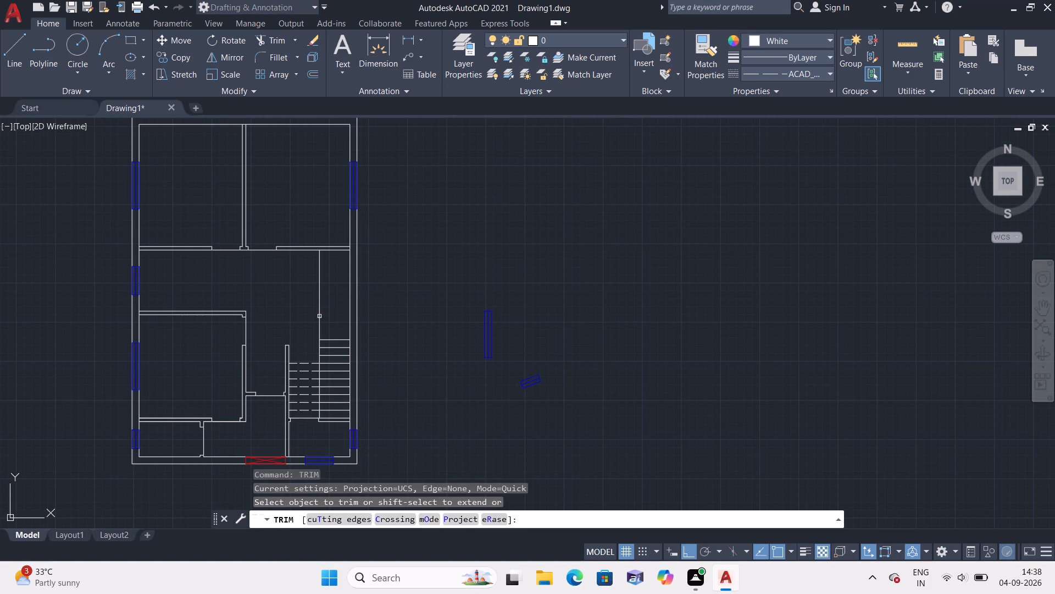
{"action": "left_click", "coordinate": [318, 316]}
{"action": "key", "text": "Escape"}
Set the current linetype back to ByLayer.
{"action": "scroll", "coordinate": [316, 313], "scroll_direction": "up", "scroll_amount": 1}
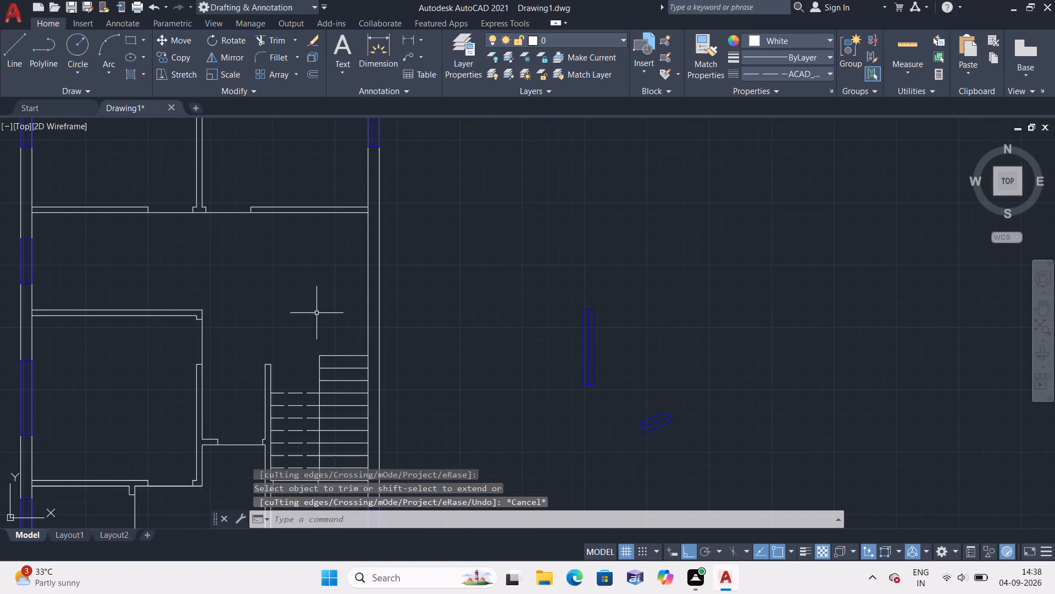
{"action": "key", "text": "l"}
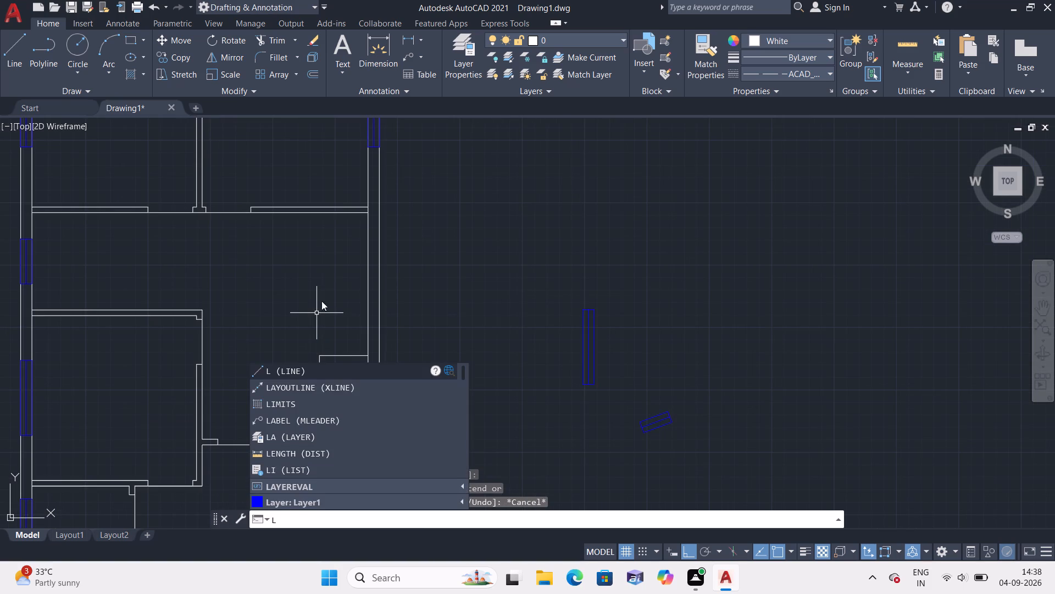
{"action": "left_click", "coordinate": [830, 74]}
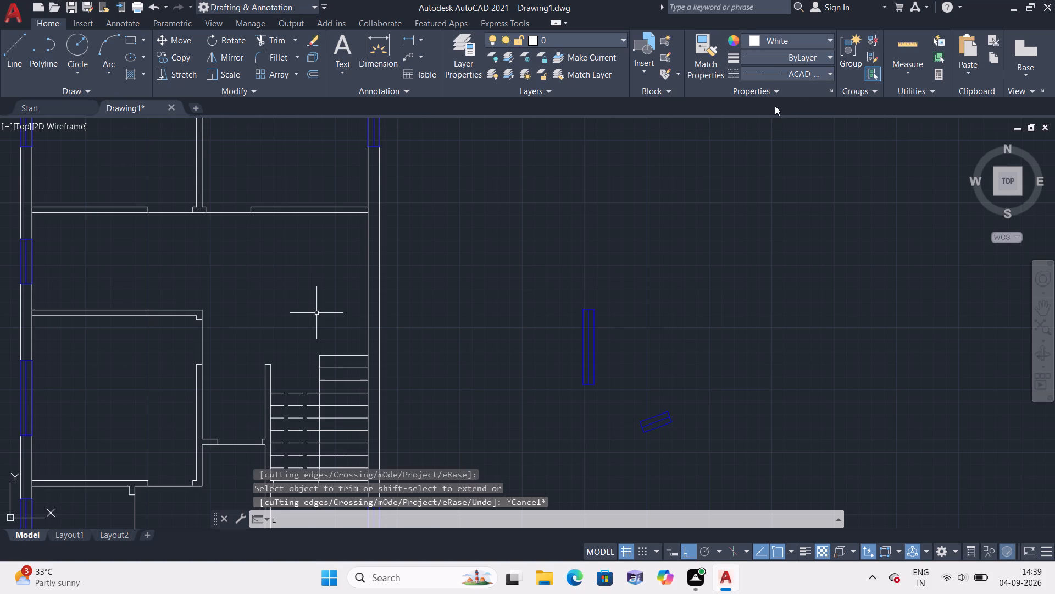
{"action": "left_click", "coordinate": [829, 77]}
{"action": "left_click", "coordinate": [796, 89]}
{"action": "key", "text": "space"}
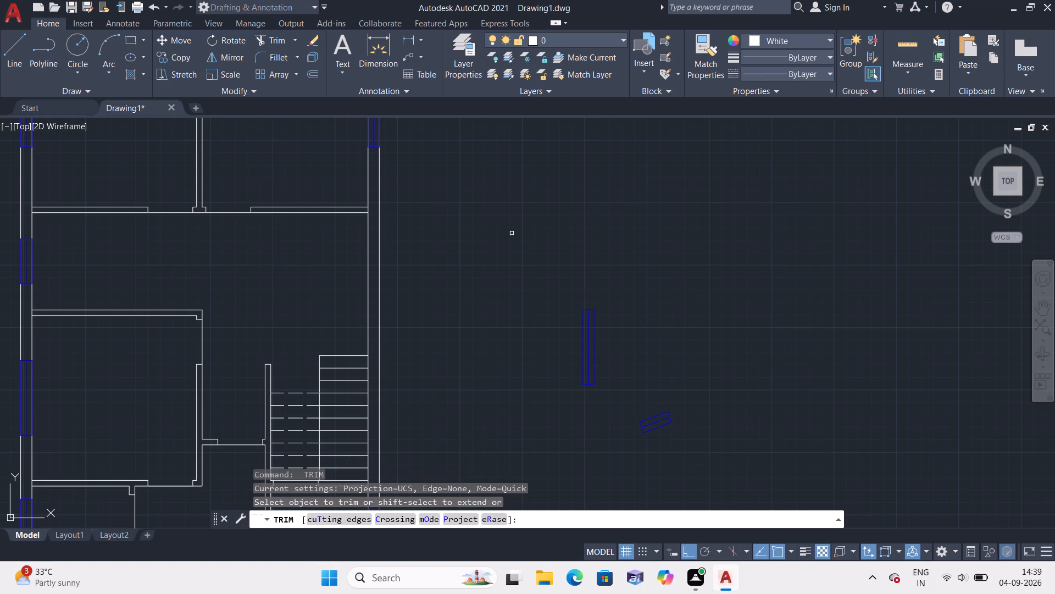
{"action": "key", "text": "Escape"}
Draw a construction line along the east wall's inner face from the cross wall's south corner to the northernmost stair tread.
{"action": "type", "text": "l"}
{"action": "key", "text": "space"}
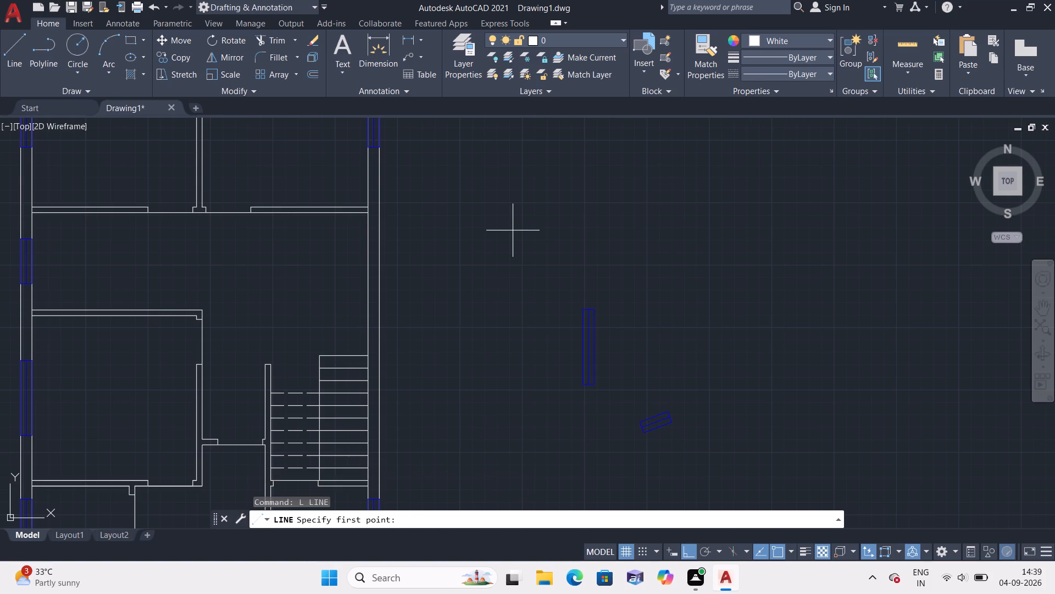
{"action": "left_click", "coordinate": [369, 214]}
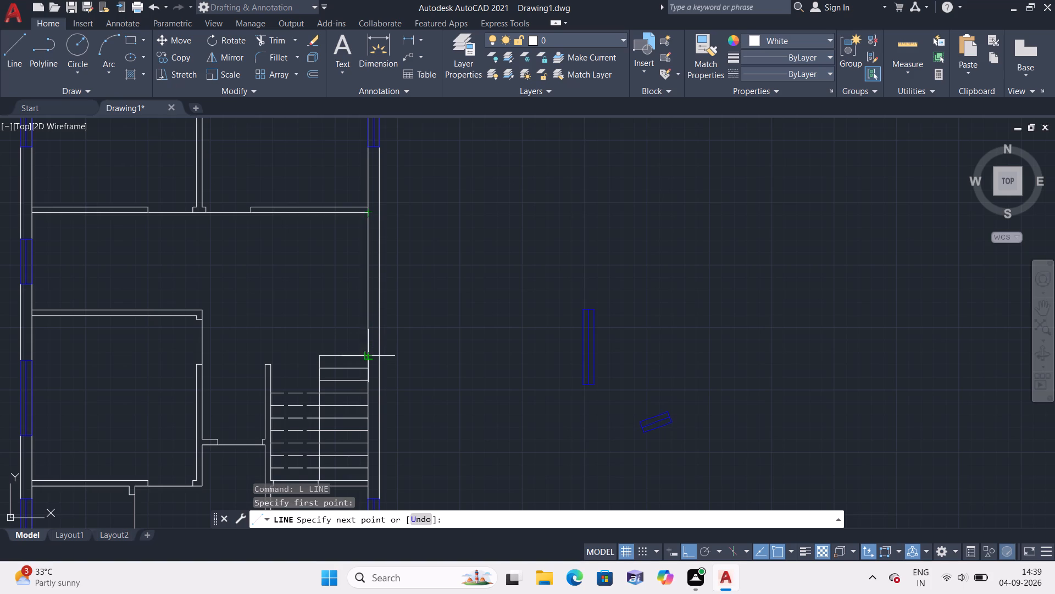
{"action": "left_click", "coordinate": [365, 354]}
{"action": "key", "text": "Escape"}
With Ortho off, move the loose vertical blue wall symbol by its west side's midpoint to the construction line's midpoint on the east wall.
{"action": "left_click_drag", "start_coordinate": [632, 276], "coordinate": [569, 294]}
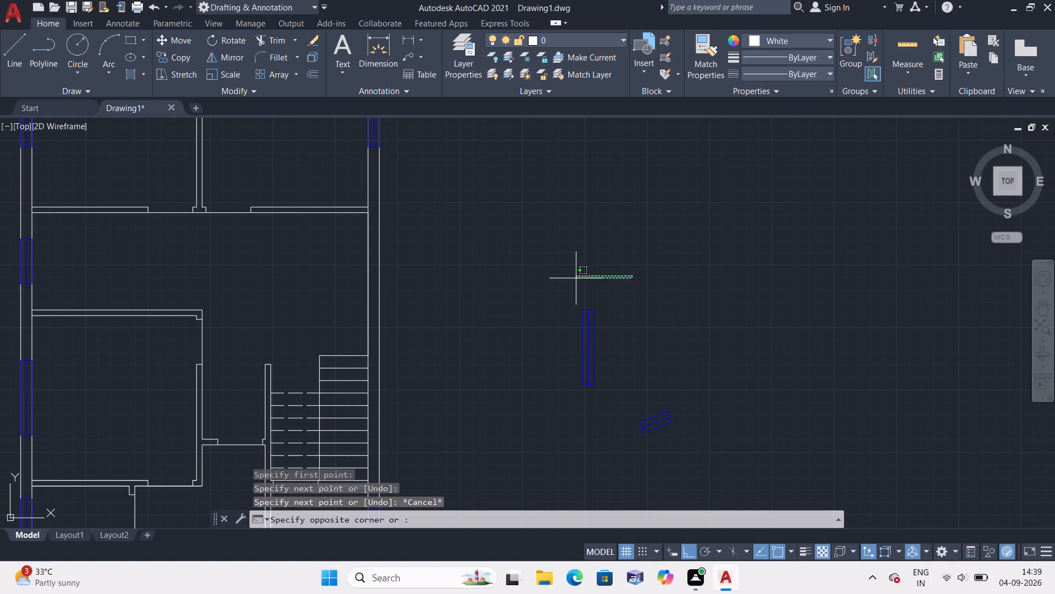
{"action": "left_click_drag", "start_coordinate": [569, 294], "coordinate": [610, 389]}
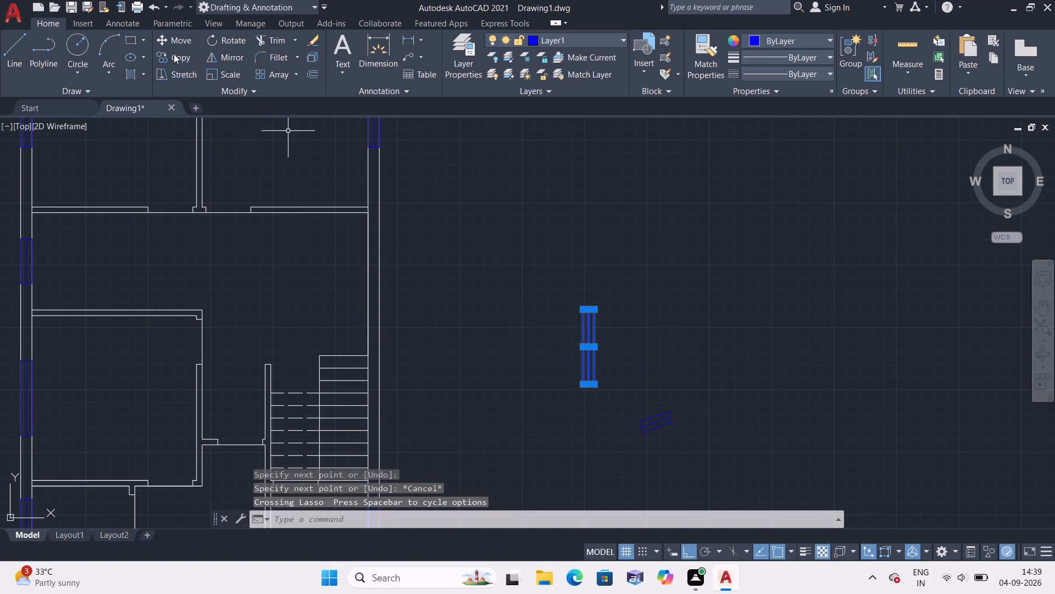
{"action": "left_click", "coordinate": [174, 39]}
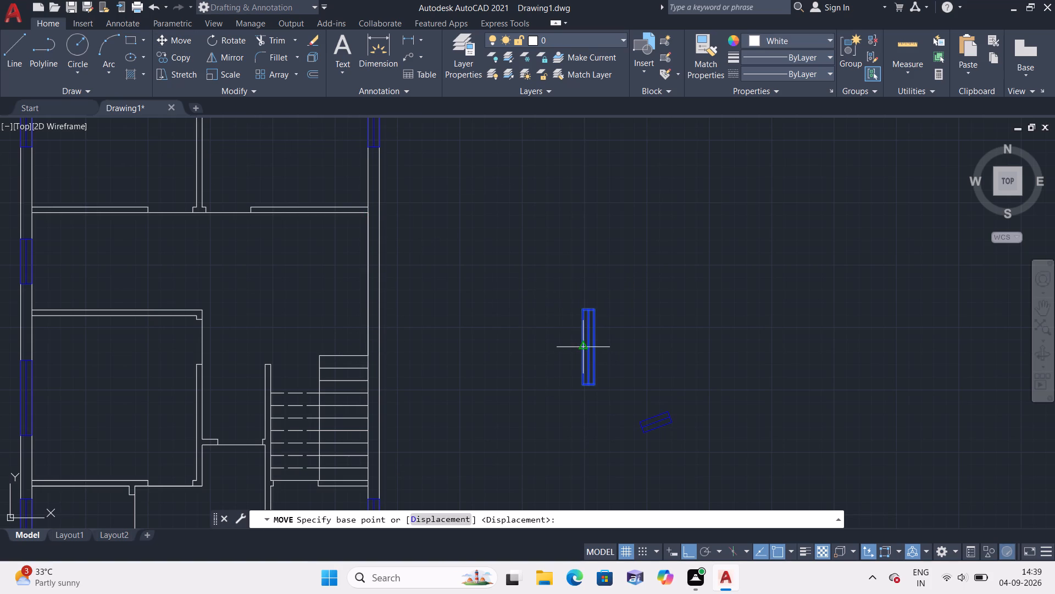
{"action": "left_click", "coordinate": [586, 346]}
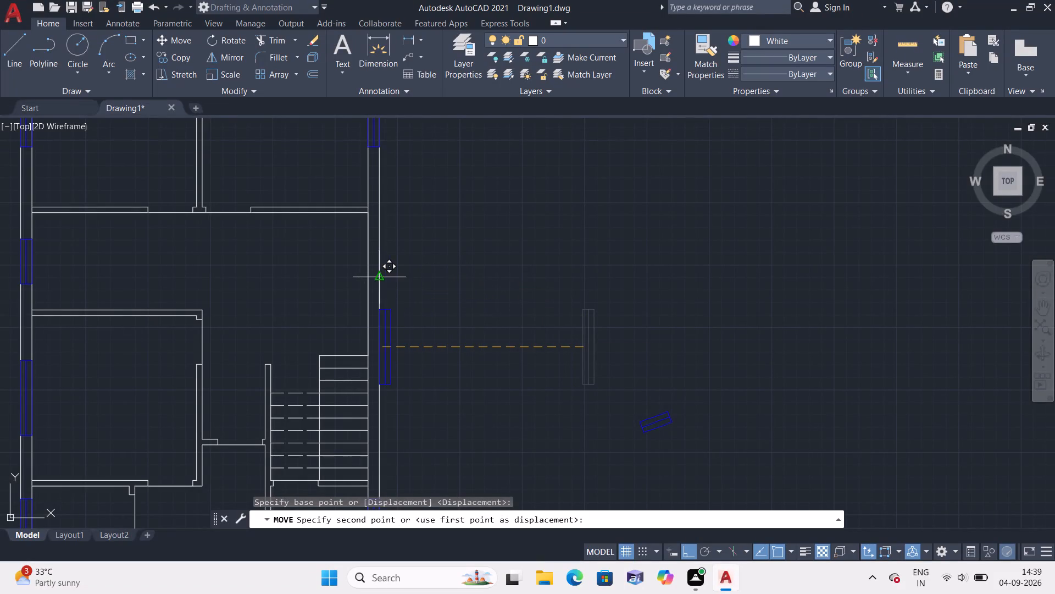
{"action": "key", "text": "F8"}
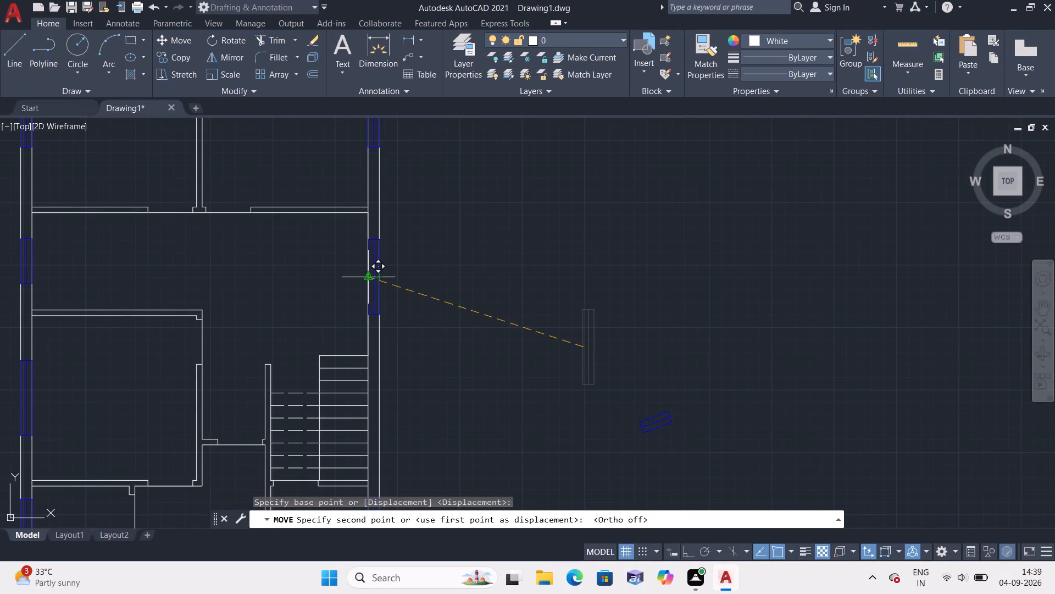
{"action": "left_click", "coordinate": [366, 278]}
{"action": "key", "text": "Escape"}
Delete the construction line along the east wall's inner face.
{"action": "scroll", "coordinate": [379, 300], "scroll_direction": "up", "scroll_amount": 2}
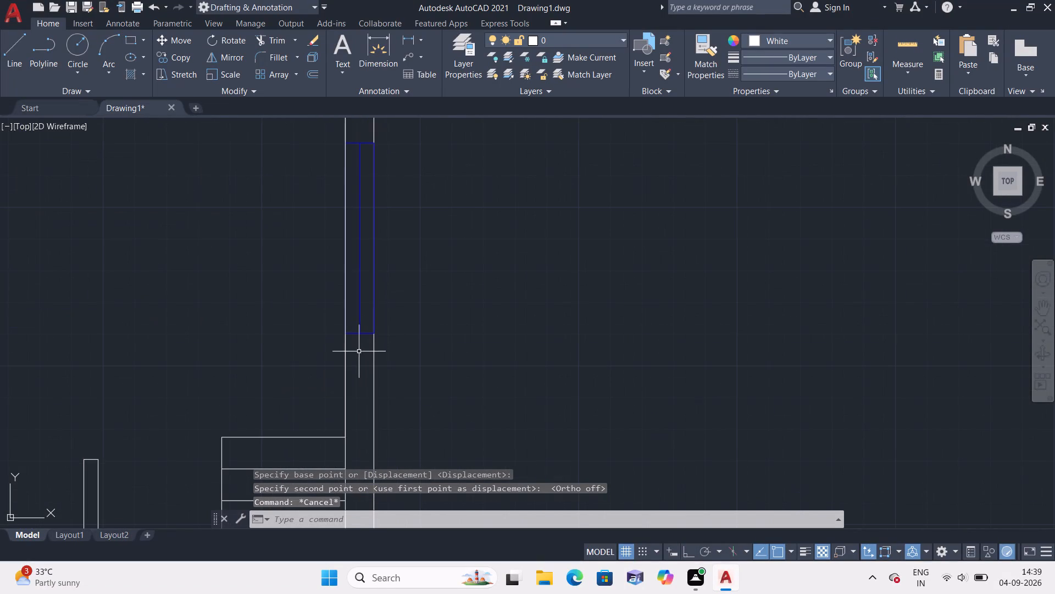
{"action": "left_click", "coordinate": [347, 371]}
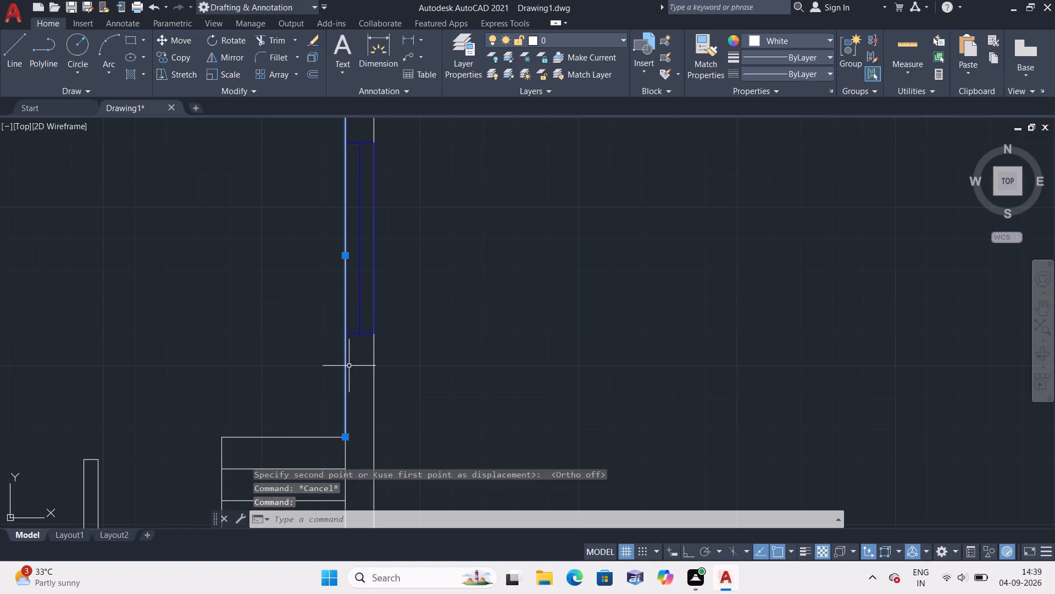
{"action": "key", "text": "Delete"}
Delete the leftover tilted blue symbol outside the plan.
{"action": "scroll", "coordinate": [307, 355], "scroll_direction": "down", "scroll_amount": 3}
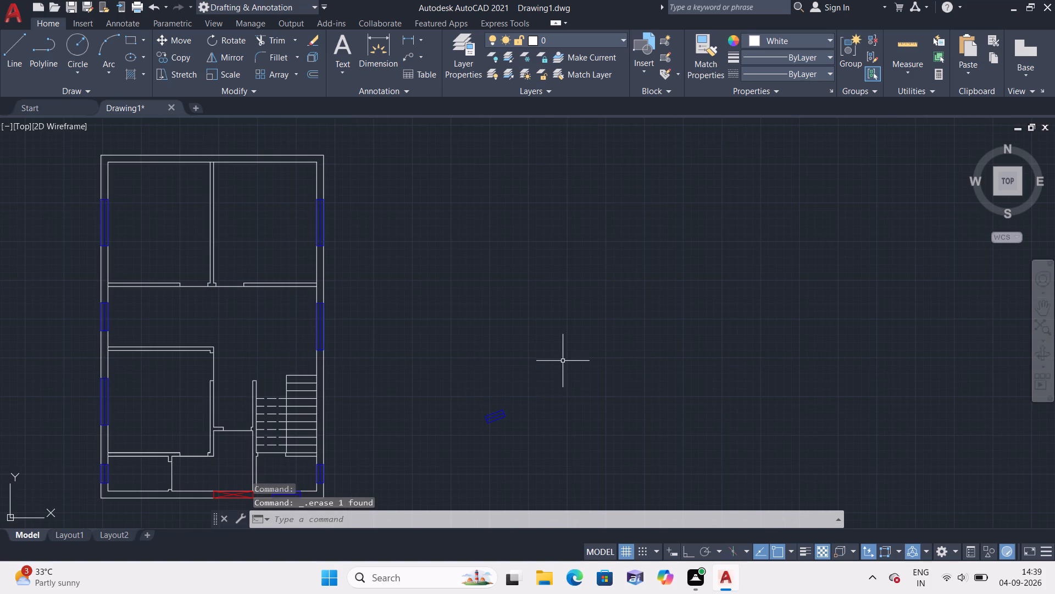
{"action": "left_click_drag", "start_coordinate": [506, 361], "coordinate": [510, 468]}
{"action": "key", "text": "Delete"}
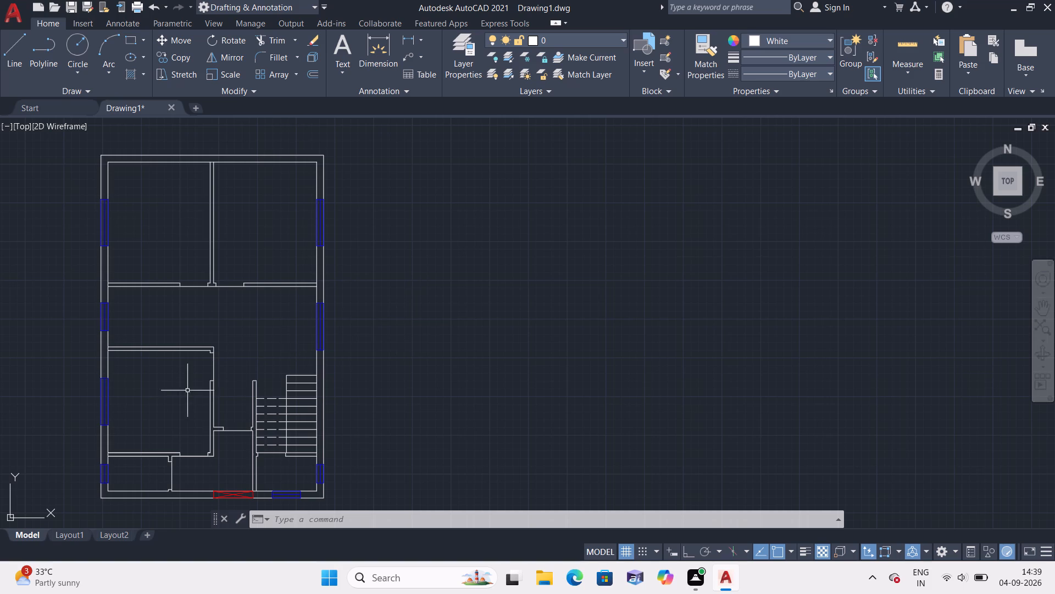
With Ortho on, draw a 3' line north from the outer corner of the door jamb just west of the northern rooms' central partition.
{"action": "middle_click_drag", "start_coordinate": [164, 383], "coordinate": [284, 400]}
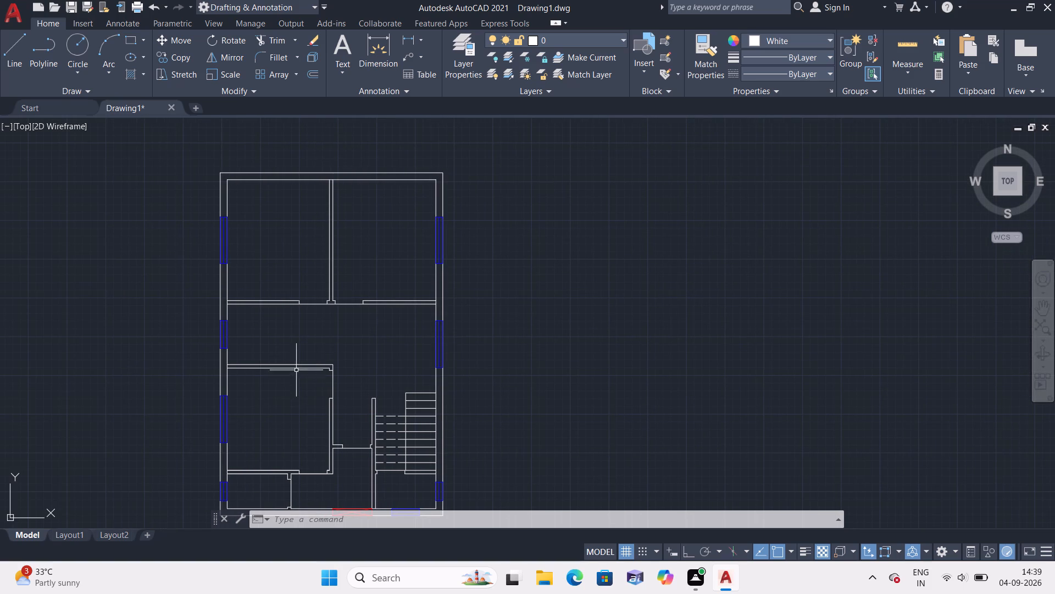
{"action": "scroll", "coordinate": [293, 331], "scroll_direction": "up", "scroll_amount": 3}
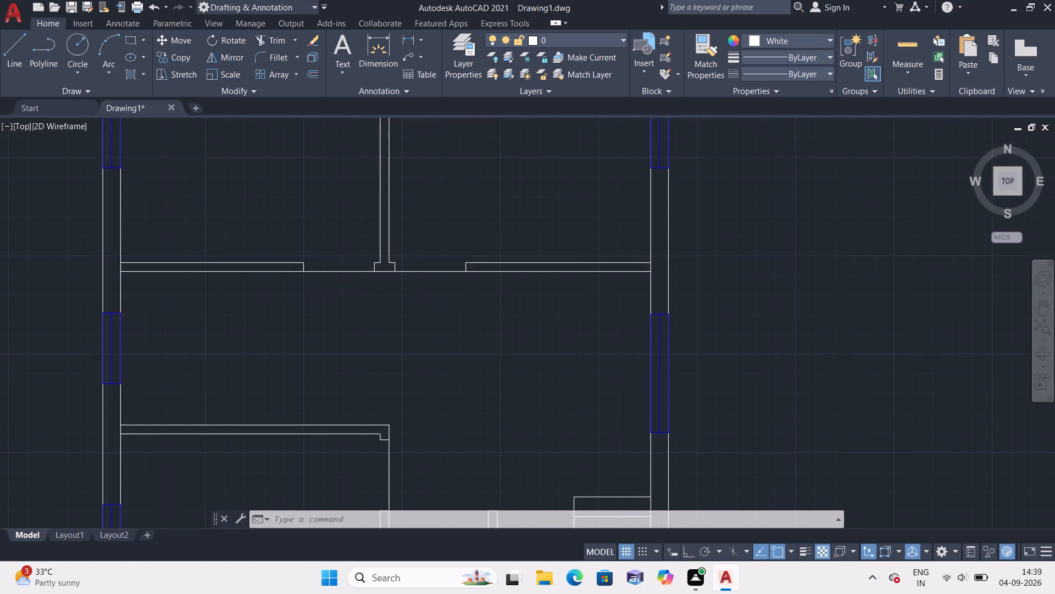
{"action": "type", "text": "l"}
{"action": "key", "text": "space"}
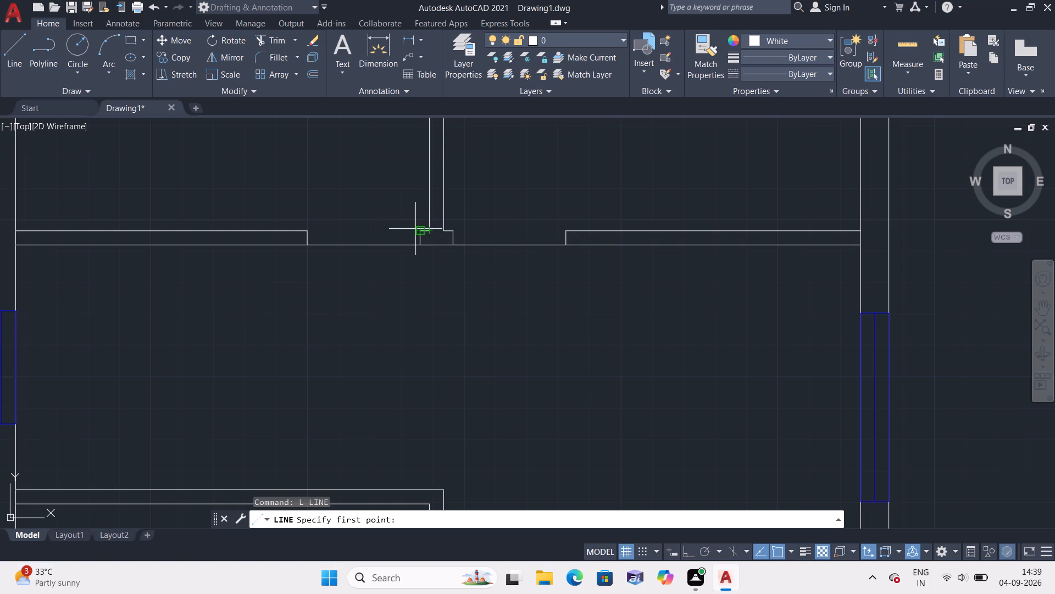
{"action": "scroll", "coordinate": [428, 218], "scroll_direction": "up", "scroll_amount": 1}
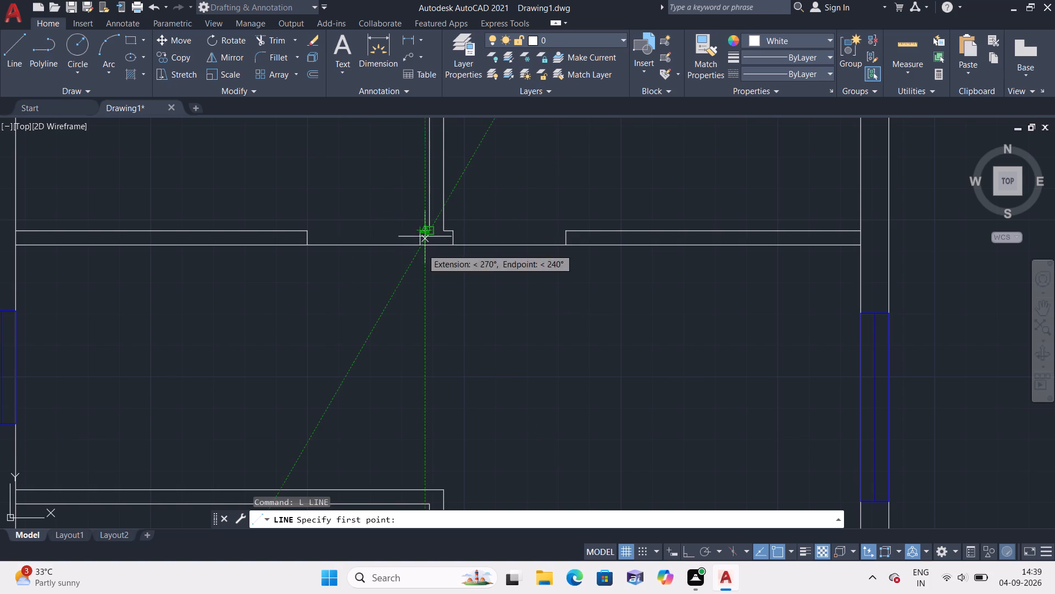
{"action": "scroll", "coordinate": [428, 218], "scroll_direction": "up", "scroll_amount": 2}
{"action": "left_click", "coordinate": [406, 273]}
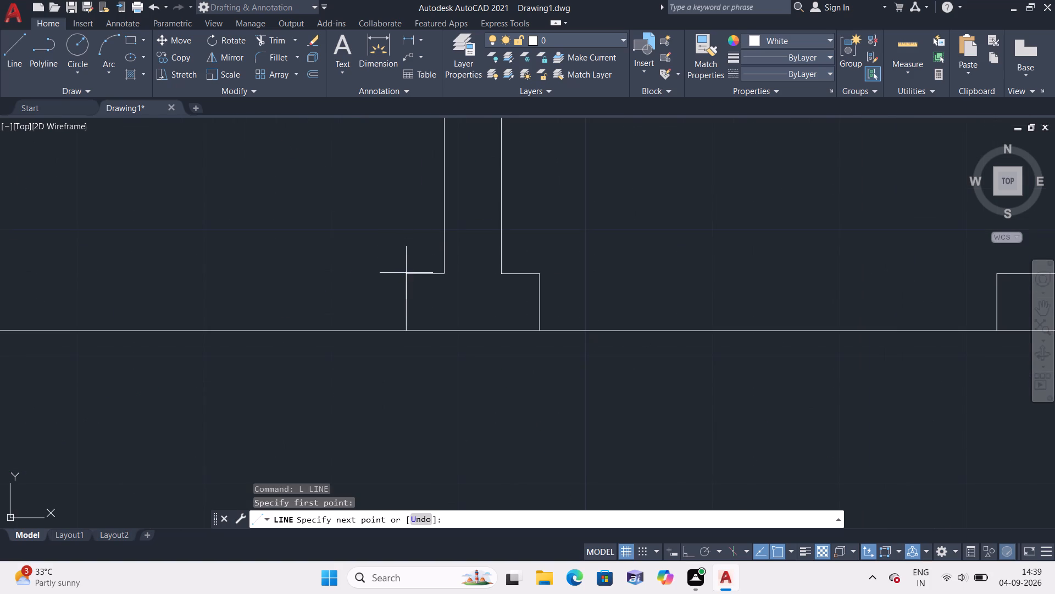
{"action": "scroll", "coordinate": [397, 163], "scroll_direction": "down", "scroll_amount": 3}
{"action": "middle_click_drag", "start_coordinate": [397, 163], "coordinate": [414, 316]}
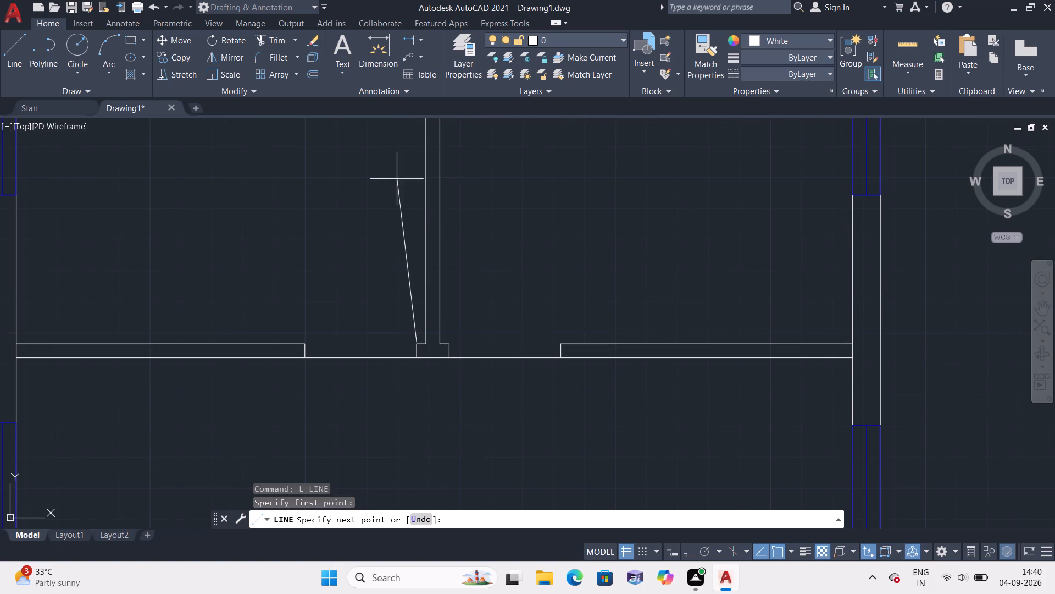
{"action": "key", "text": "3"}
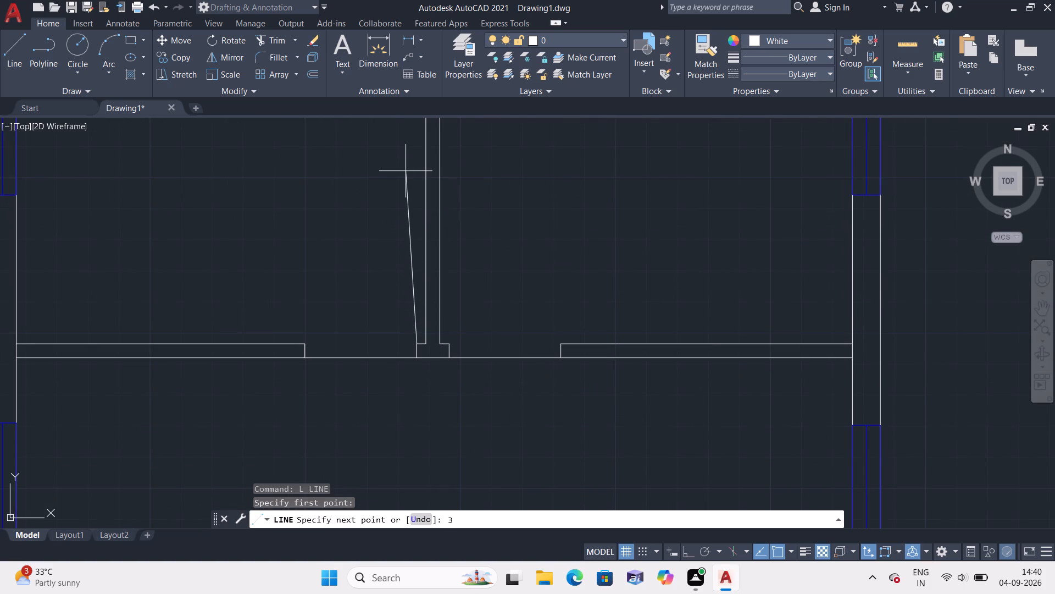
{"action": "key", "text": "apostrophe"}
{"action": "key", "text": "F8"}
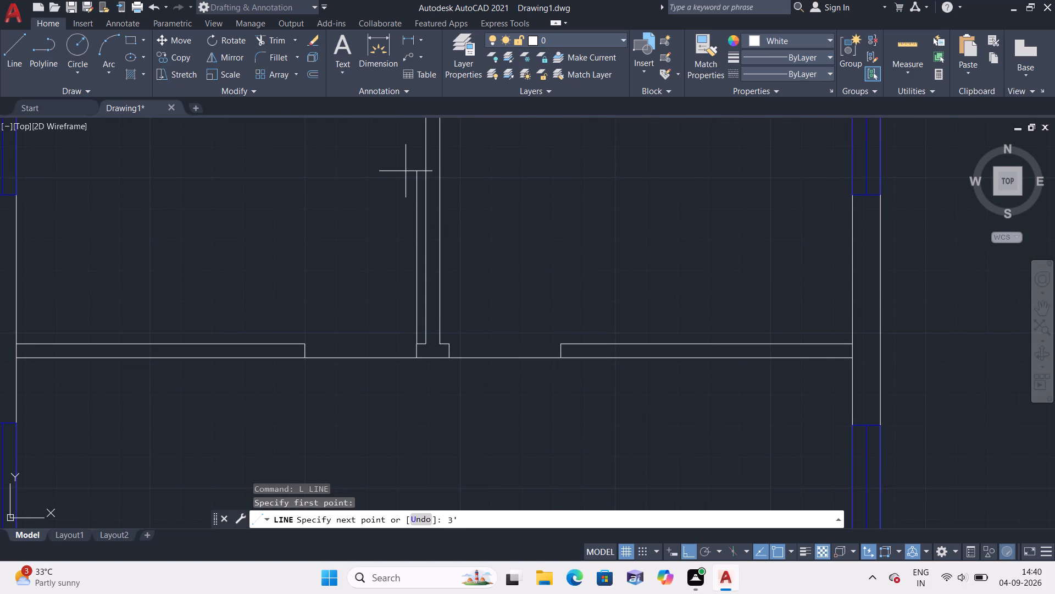
{"action": "key", "text": "space"}
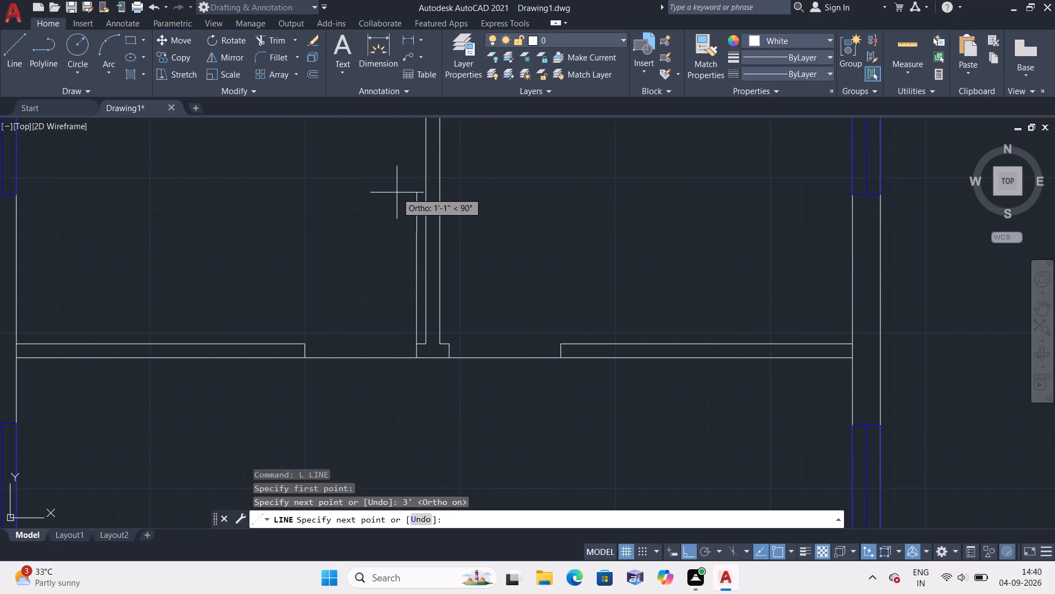
{"action": "key", "text": "Escape"}
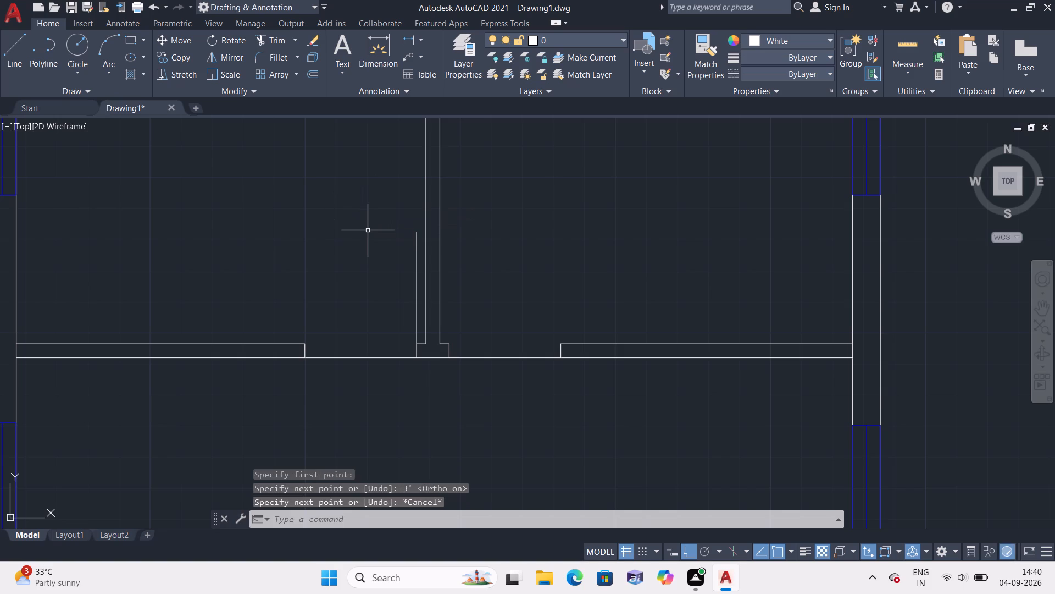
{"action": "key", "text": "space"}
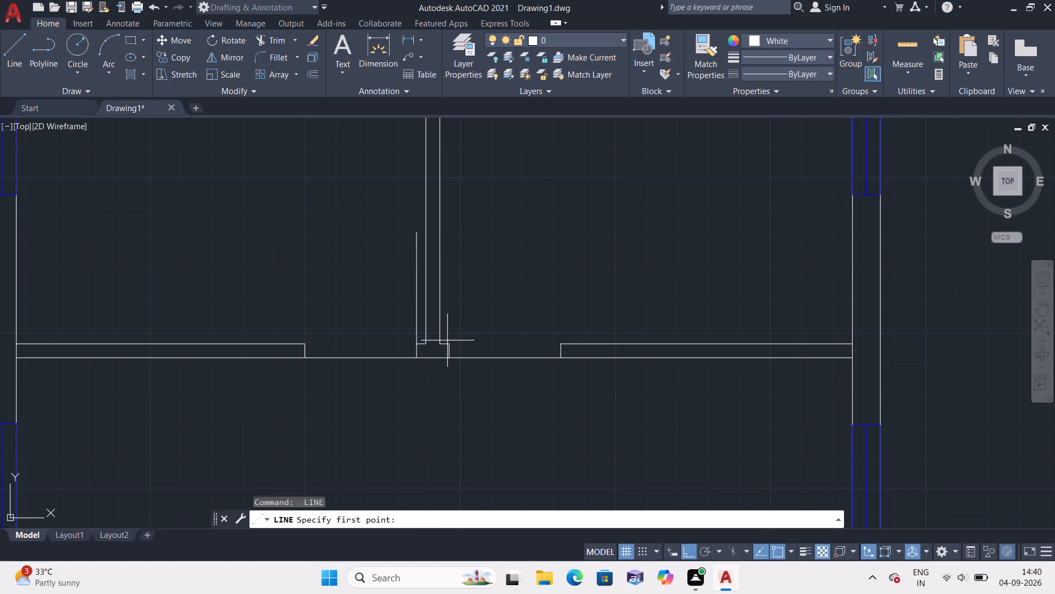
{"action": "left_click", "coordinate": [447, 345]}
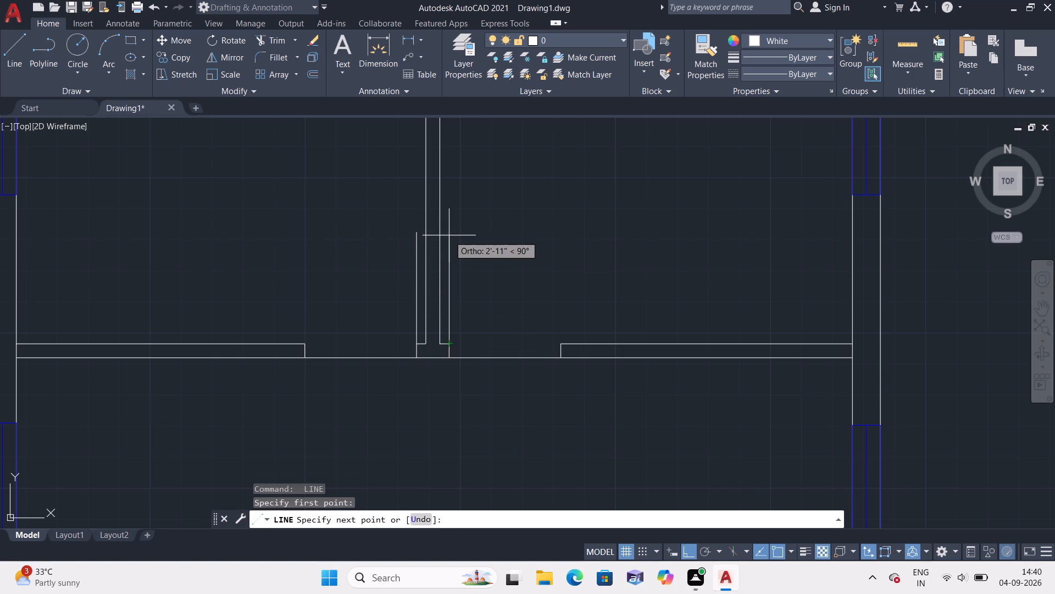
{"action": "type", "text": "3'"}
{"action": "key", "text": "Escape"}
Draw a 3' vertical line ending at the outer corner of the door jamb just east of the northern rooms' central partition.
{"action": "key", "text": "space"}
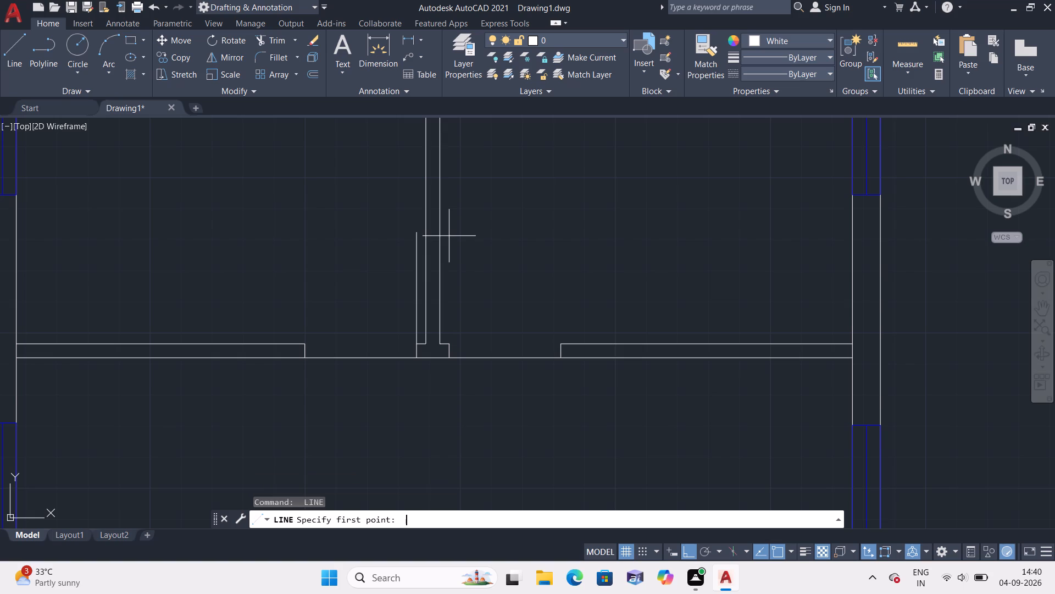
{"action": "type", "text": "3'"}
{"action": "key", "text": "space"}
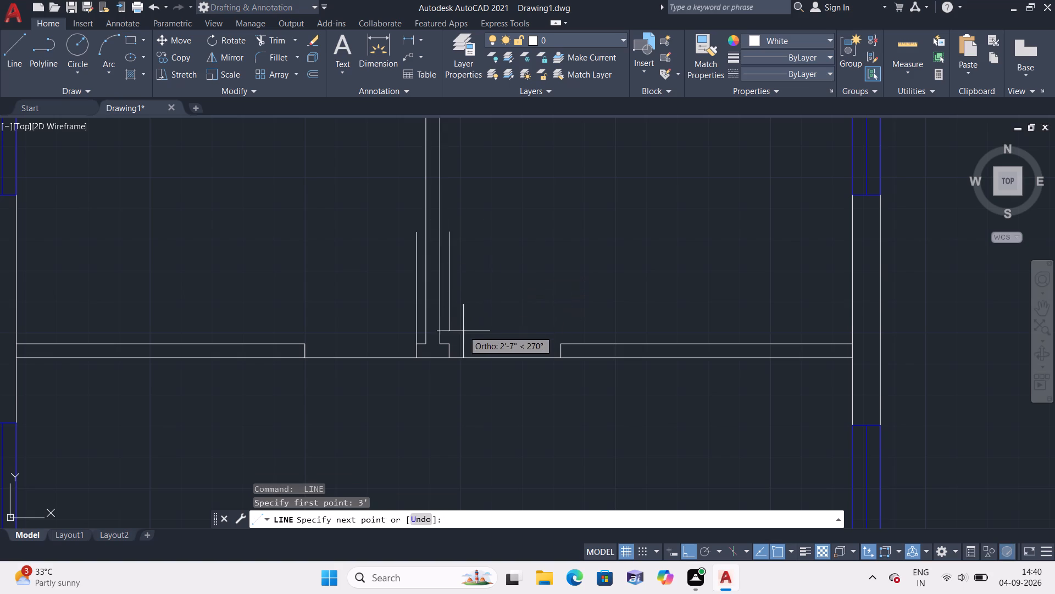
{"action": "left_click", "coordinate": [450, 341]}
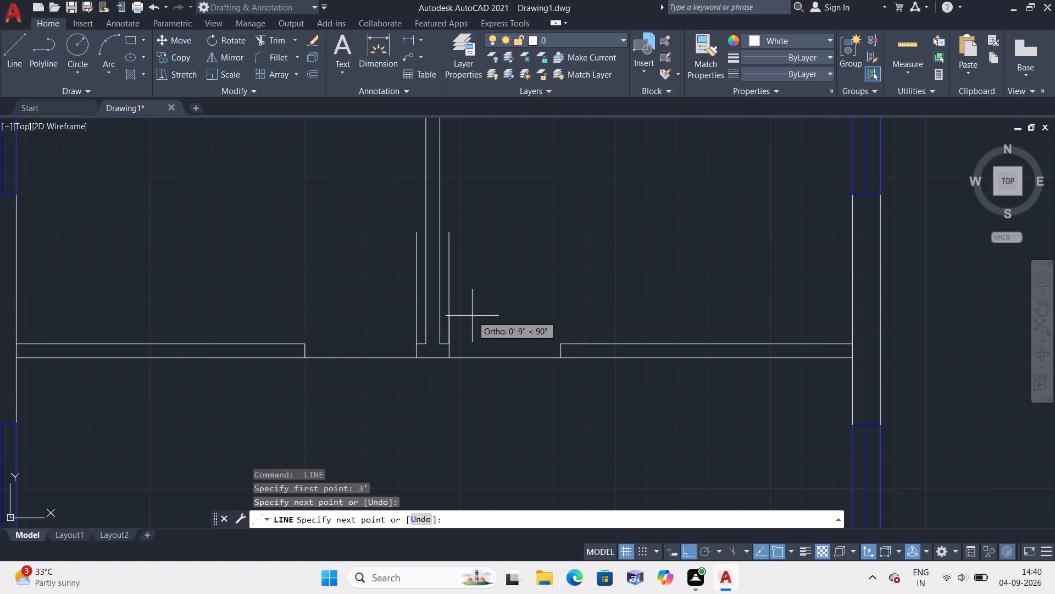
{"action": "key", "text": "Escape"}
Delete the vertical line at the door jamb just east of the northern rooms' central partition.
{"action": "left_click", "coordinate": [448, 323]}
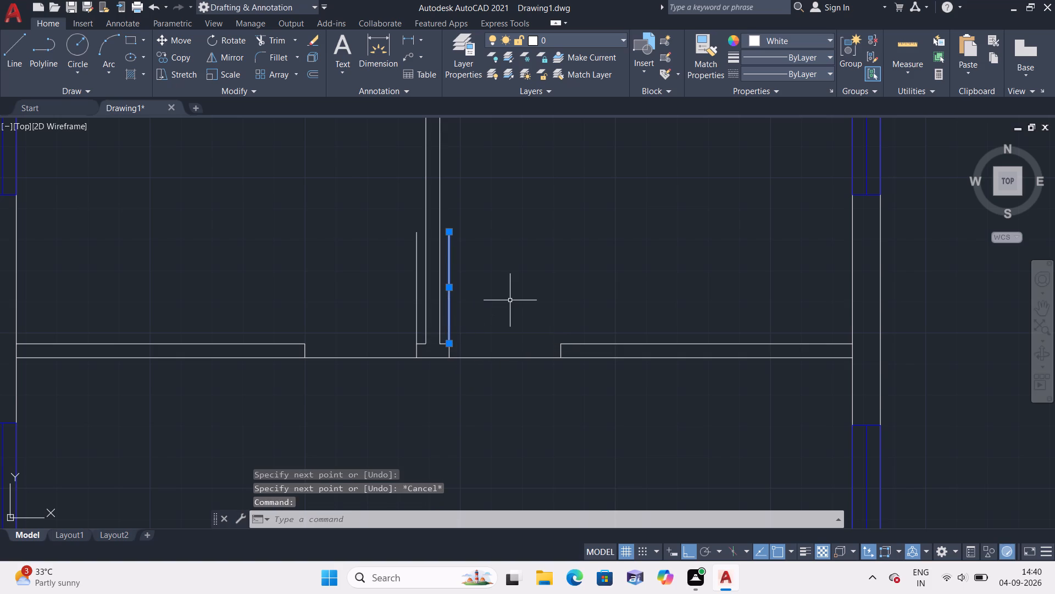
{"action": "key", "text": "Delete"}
Draw a 3' line north from the outer corner of the door jamb just east of the northern rooms' central partition.
{"action": "scroll", "coordinate": [510, 300], "scroll_direction": "down", "scroll_amount": 1}
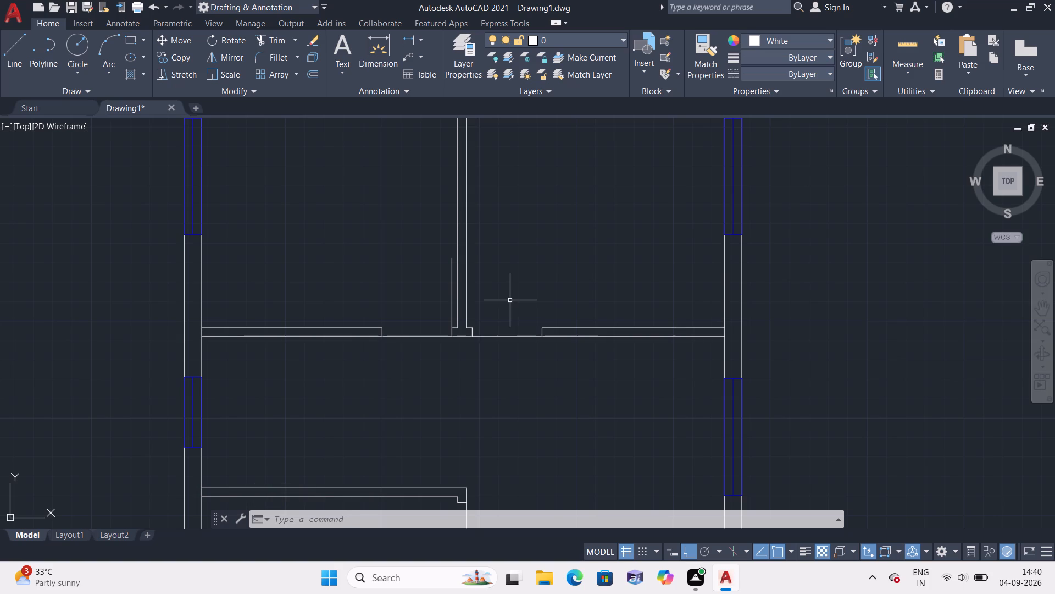
{"action": "type", "text": "l"}
{"action": "key", "text": "space"}
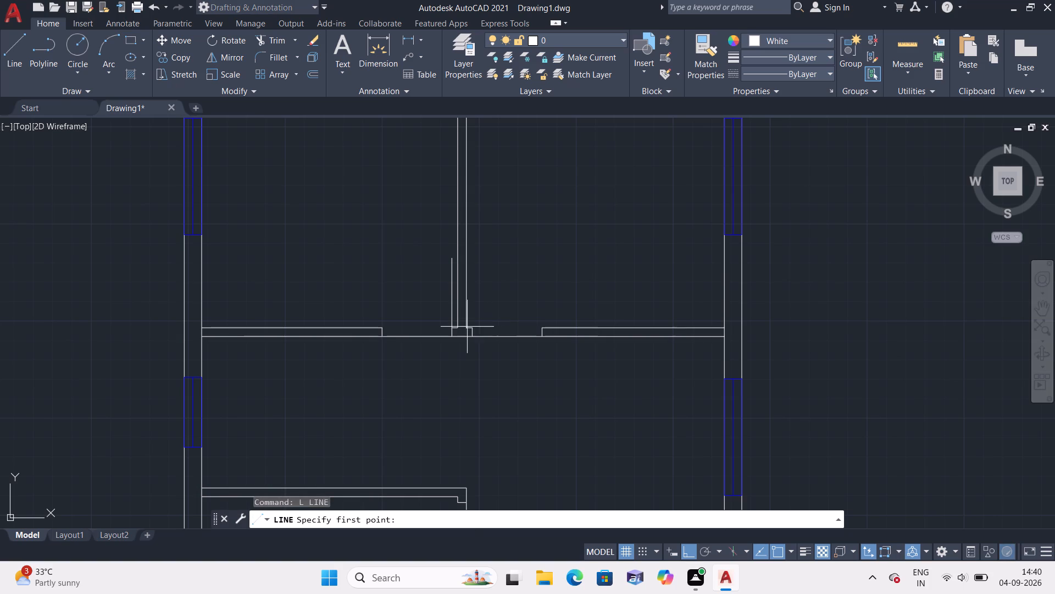
{"action": "left_click", "coordinate": [471, 326]}
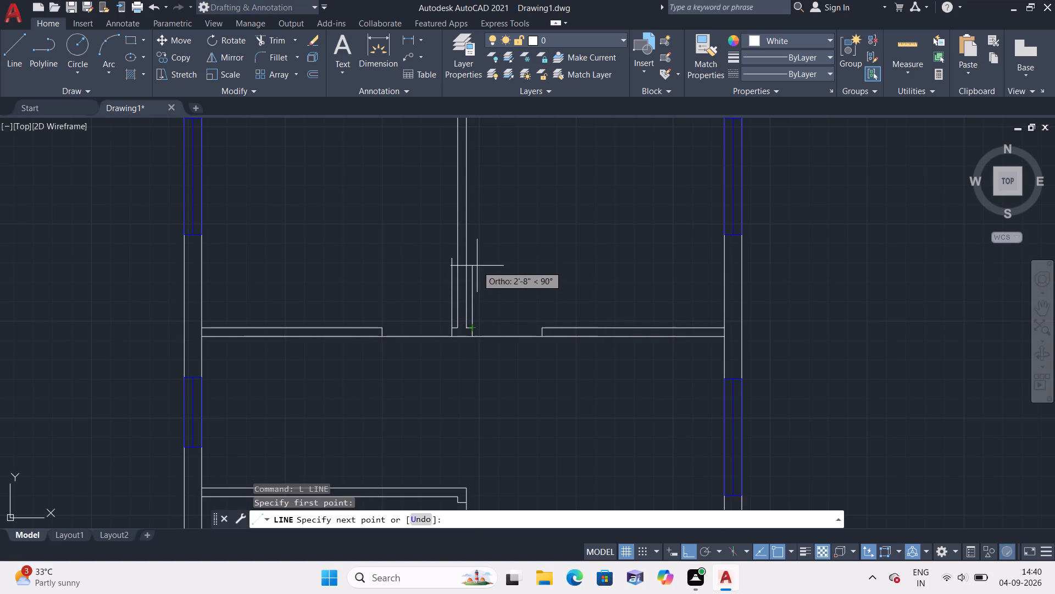
{"action": "type", "text": "3'"}
{"action": "key", "text": "space"}
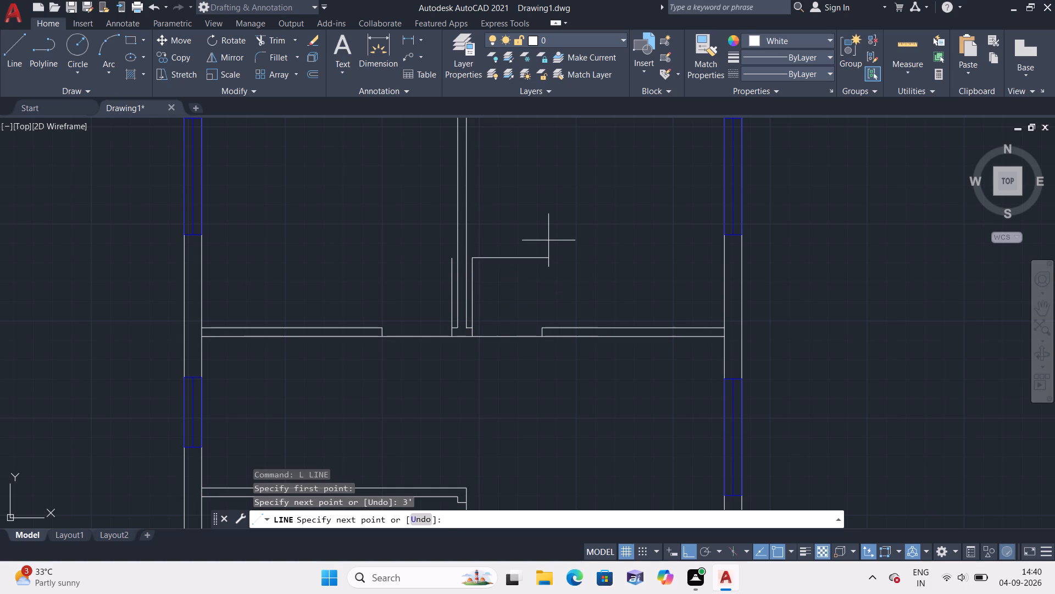
{"action": "key", "text": "Escape"}
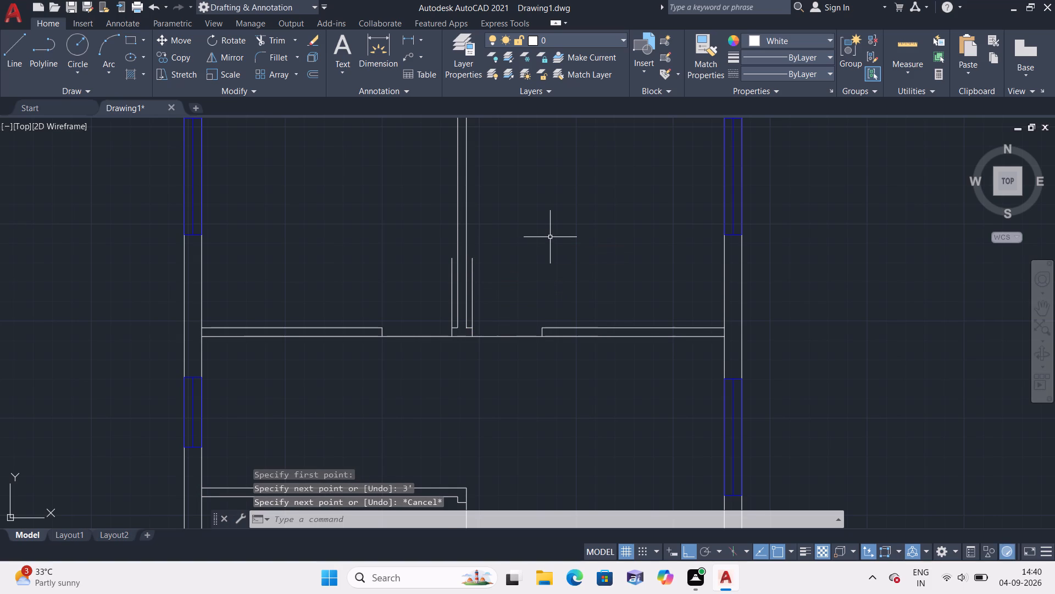
Draw a 3' line west from the door jamb corner at the northeast corner of the middle west room.
{"action": "scroll", "coordinate": [509, 285], "scroll_direction": "down", "scroll_amount": 2}
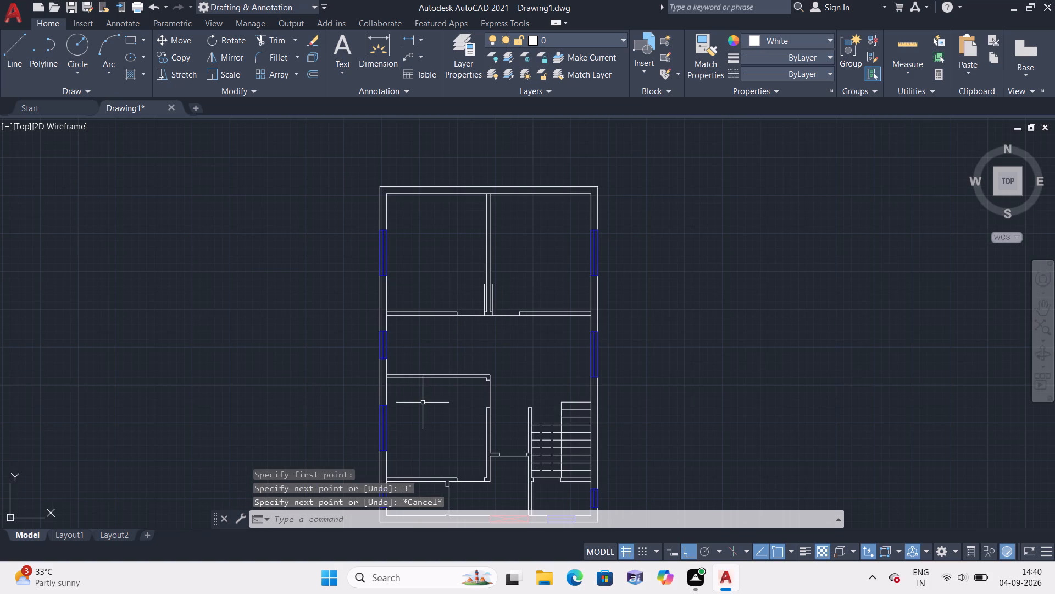
{"action": "middle_click_drag", "start_coordinate": [423, 404], "coordinate": [435, 324]}
{"action": "scroll", "coordinate": [440, 328], "scroll_direction": "up", "scroll_amount": 2}
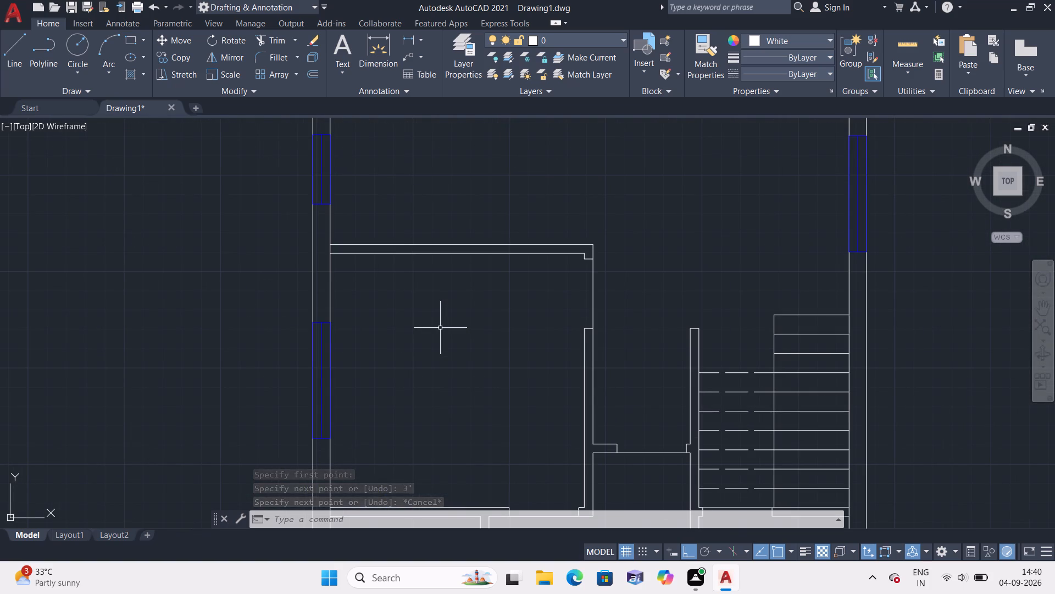
{"action": "type", "text": "l"}
{"action": "key", "text": "space"}
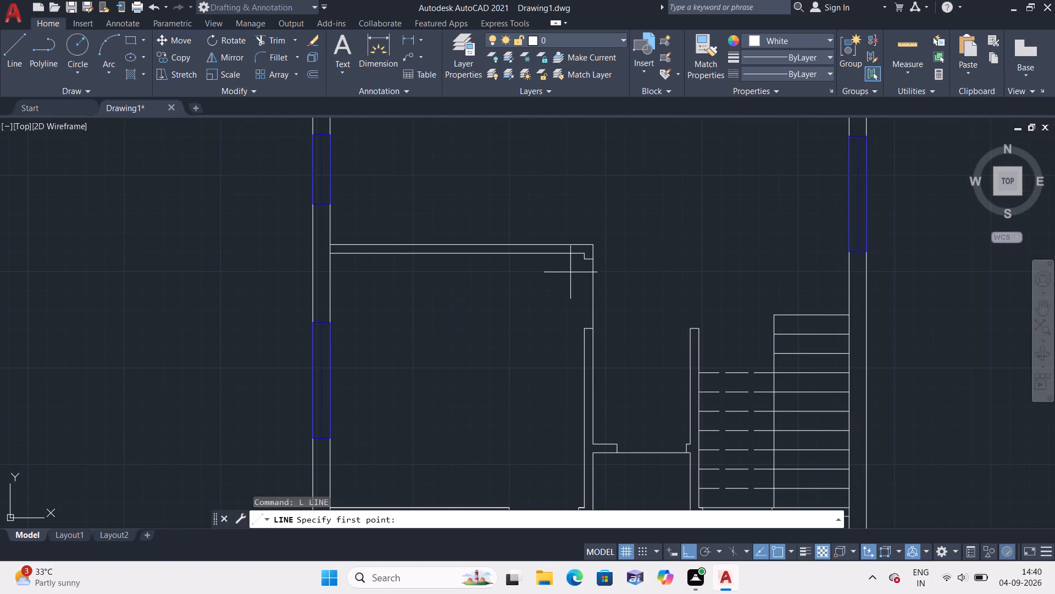
{"action": "left_click", "coordinate": [586, 261]}
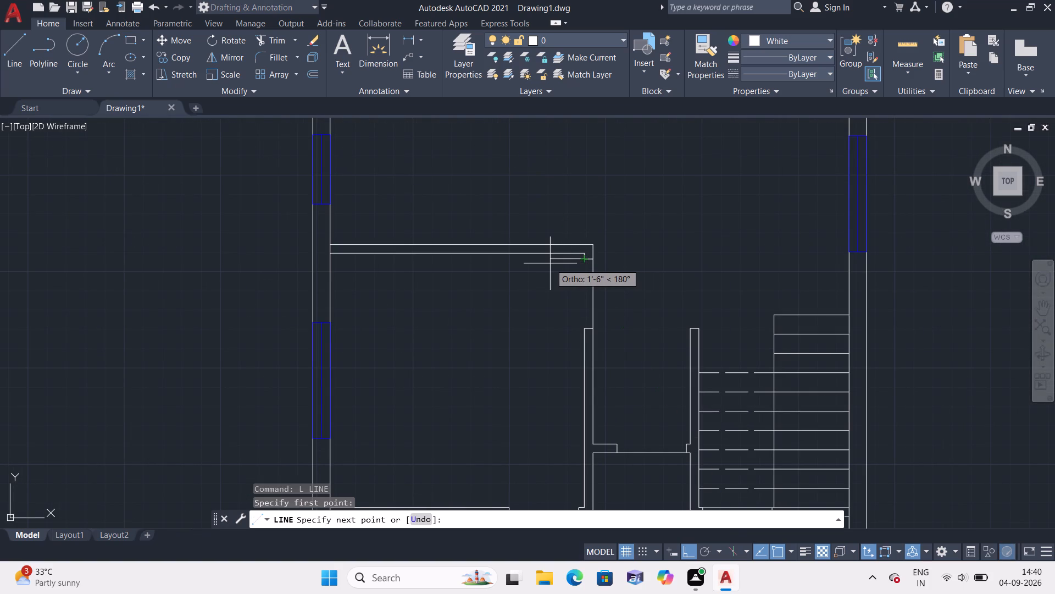
{"action": "type", "text": "3'"}
{"action": "key", "text": "space"}
{"action": "key", "text": "Escape"}
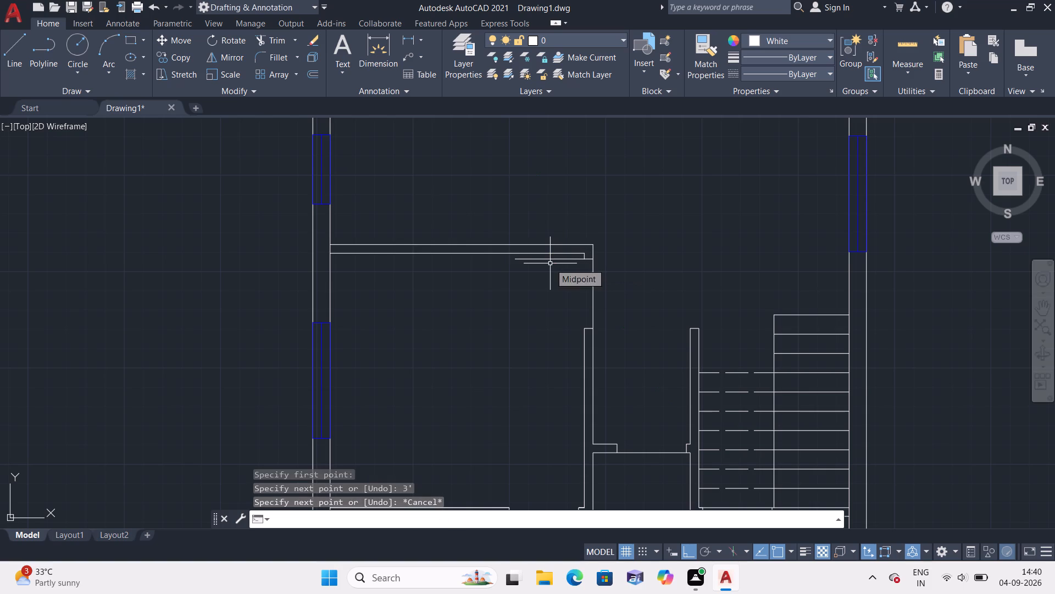
Draw a 3' line north from the door jamb corner at the southeast corner of the middle west room.
{"action": "scroll", "coordinate": [537, 285], "scroll_direction": "down", "scroll_amount": 2}
{"action": "middle_click_drag", "start_coordinate": [489, 282], "coordinate": [455, 238]}
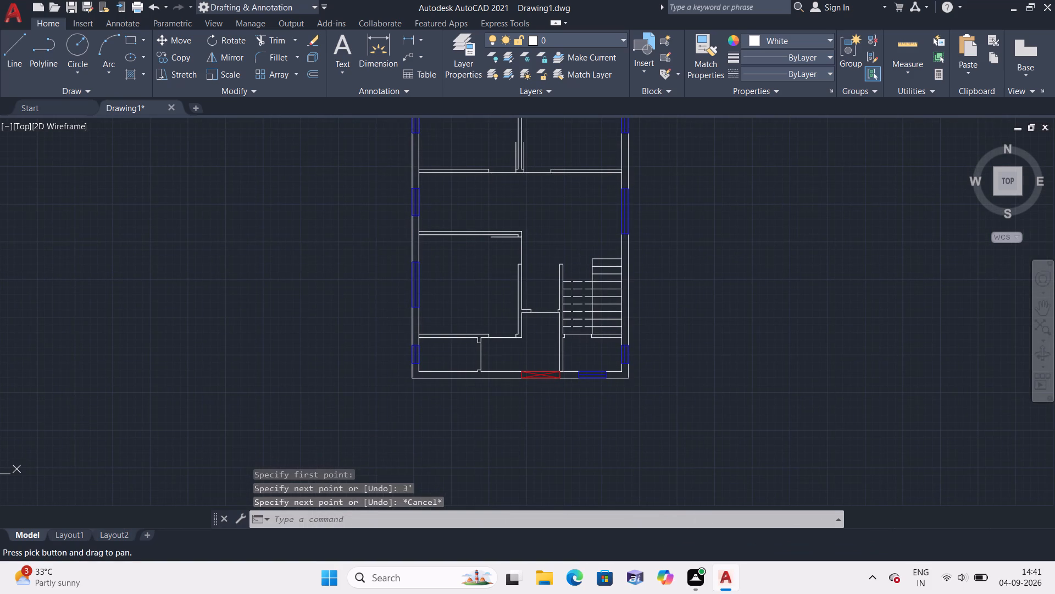
{"action": "type", "text": "l"}
{"action": "key", "text": "space"}
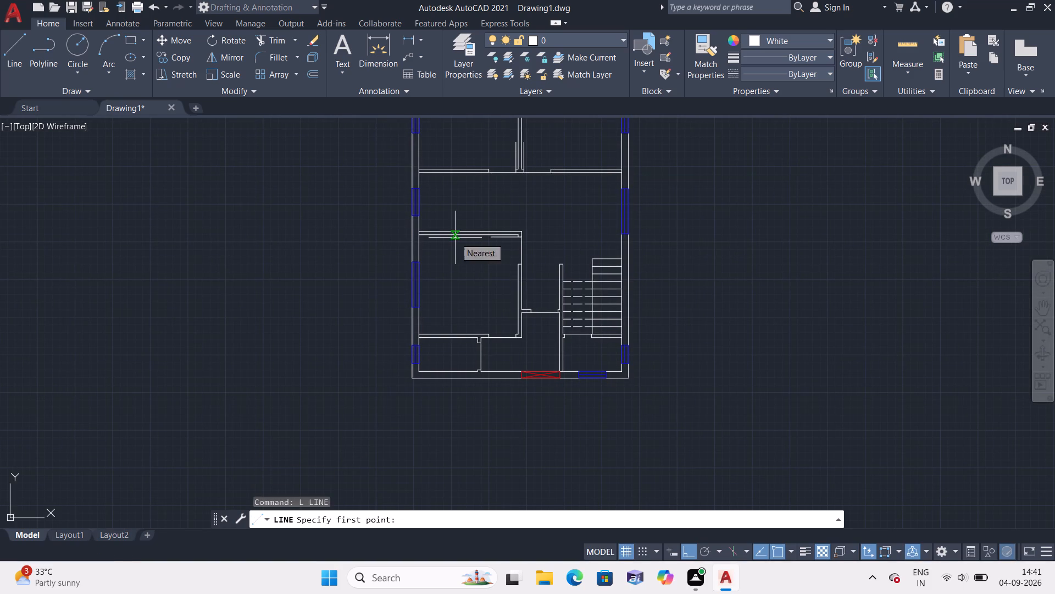
{"action": "scroll", "coordinate": [521, 349], "scroll_direction": "up", "scroll_amount": 4}
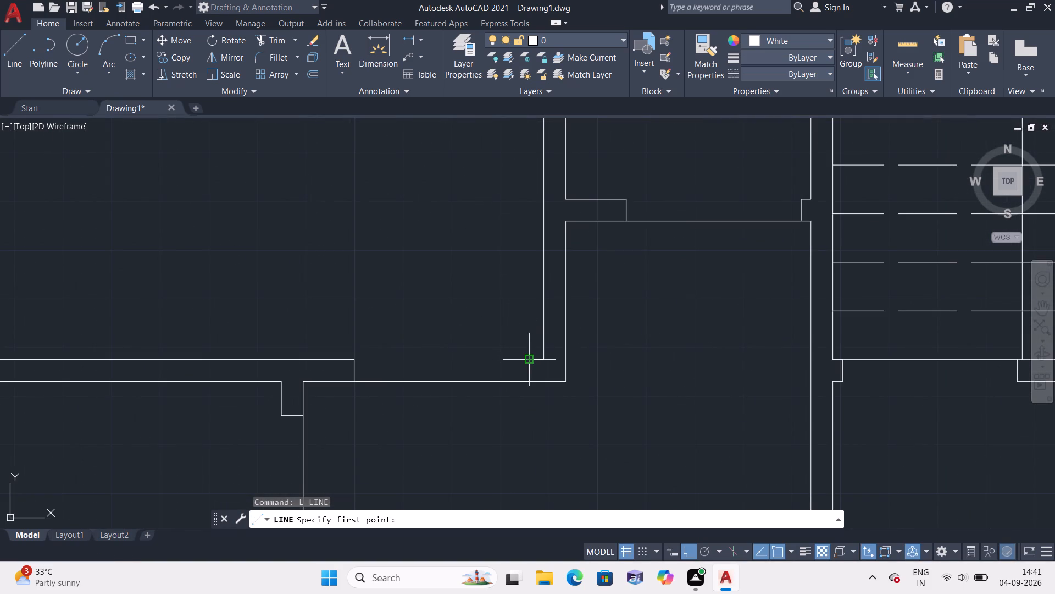
{"action": "left_click", "coordinate": [527, 360]}
{"action": "type", "text": "3'"}
{"action": "key", "text": "space"}
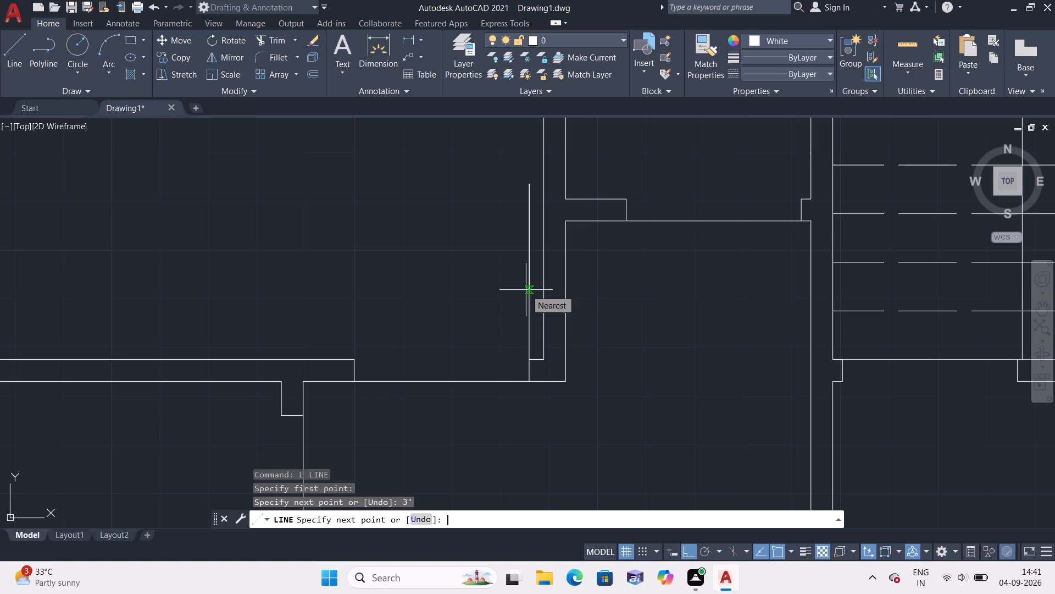
{"action": "key", "text": "Escape"}
Draw a 3' line west from the south door jamb at the southeast corner of the small southwest room.
{"action": "scroll", "coordinate": [475, 339], "scroll_direction": "down", "scroll_amount": 3}
{"action": "middle_click_drag", "start_coordinate": [466, 383], "coordinate": [467, 317]}
{"action": "scroll", "coordinate": [362, 333], "scroll_direction": "up", "scroll_amount": 2}
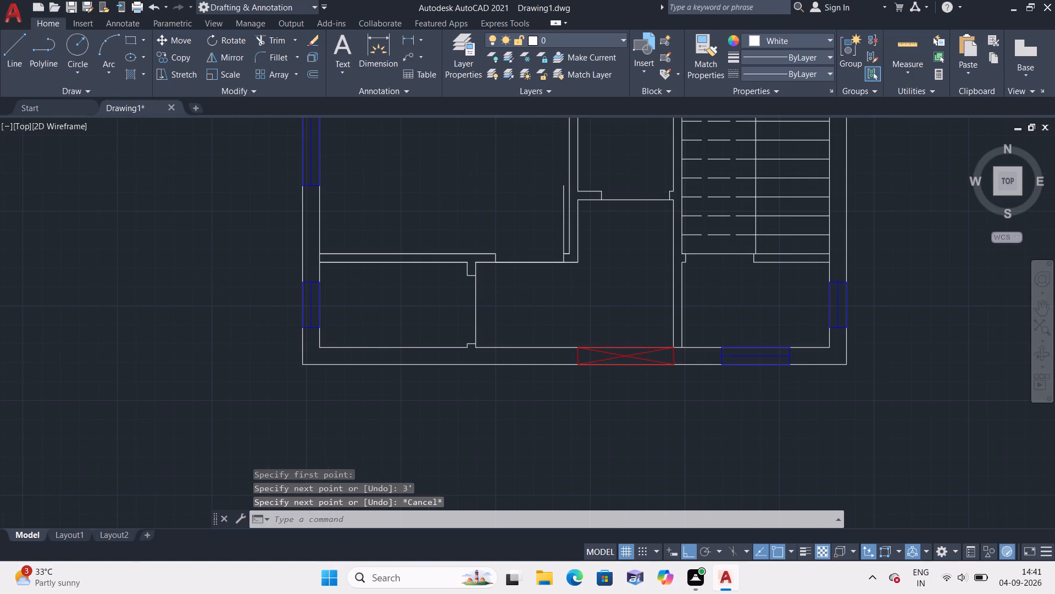
{"action": "type", "text": "l"}
{"action": "key", "text": "space"}
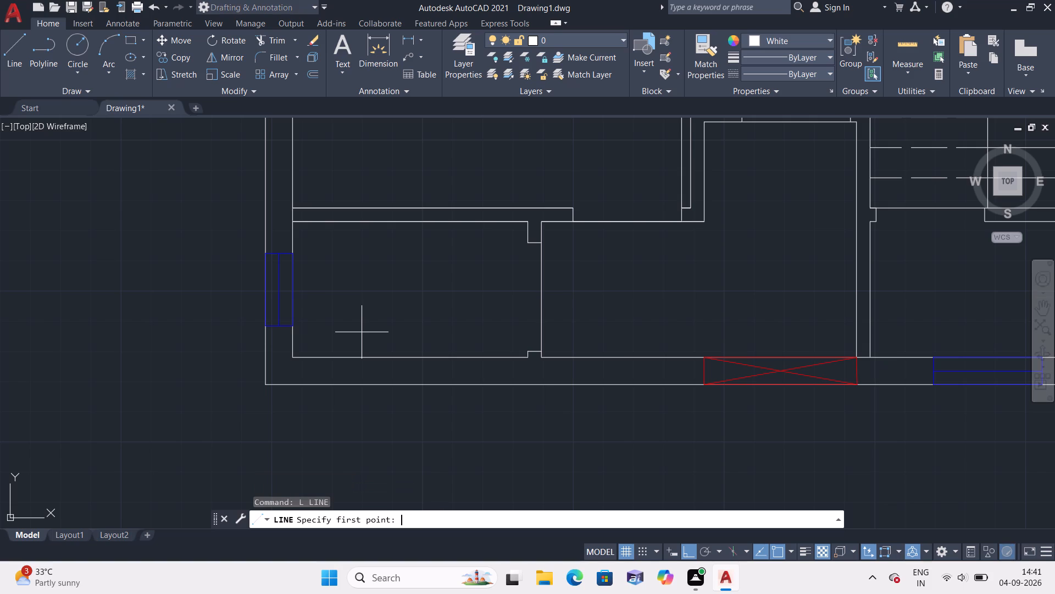
{"action": "left_click", "coordinate": [524, 353]}
{"action": "type", "text": "3'"}
{"action": "key", "text": "space"}
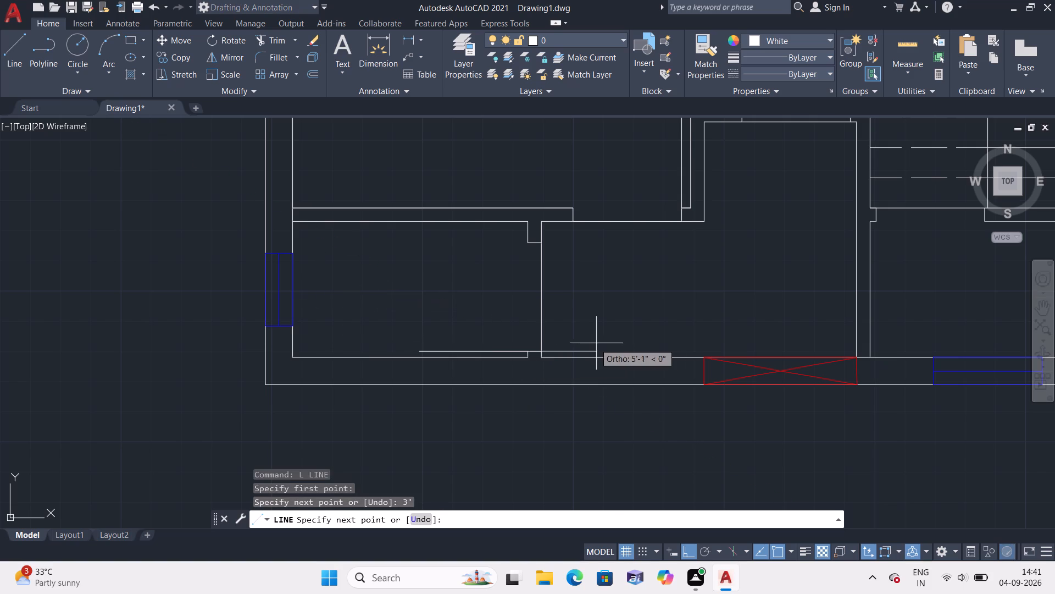
{"action": "key", "text": "Escape"}
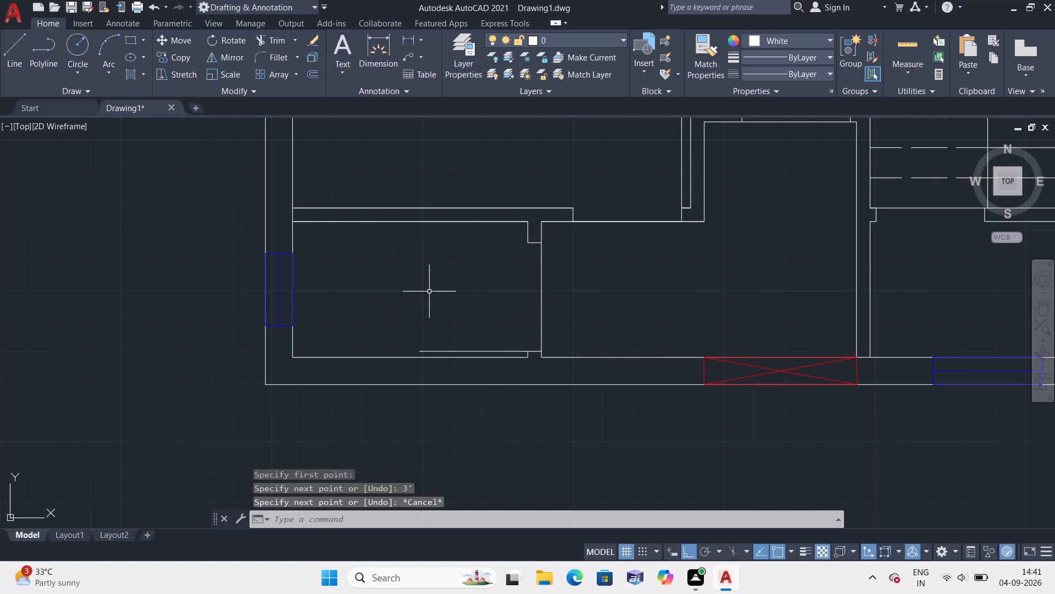
Draw a 3' line south from the west door jamb of the opening between the staircase and the southeast room.
{"action": "scroll", "coordinate": [437, 294], "scroll_direction": "down", "scroll_amount": 1}
{"action": "scroll", "coordinate": [493, 326], "scroll_direction": "down", "scroll_amount": 1}
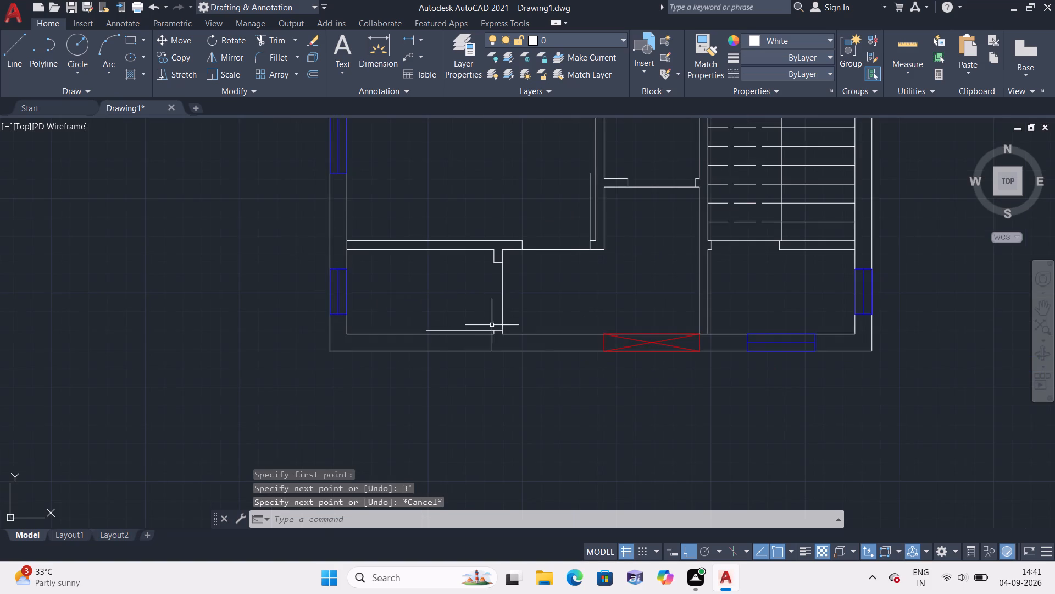
{"action": "middle_click_drag", "start_coordinate": [510, 322], "coordinate": [407, 331]}
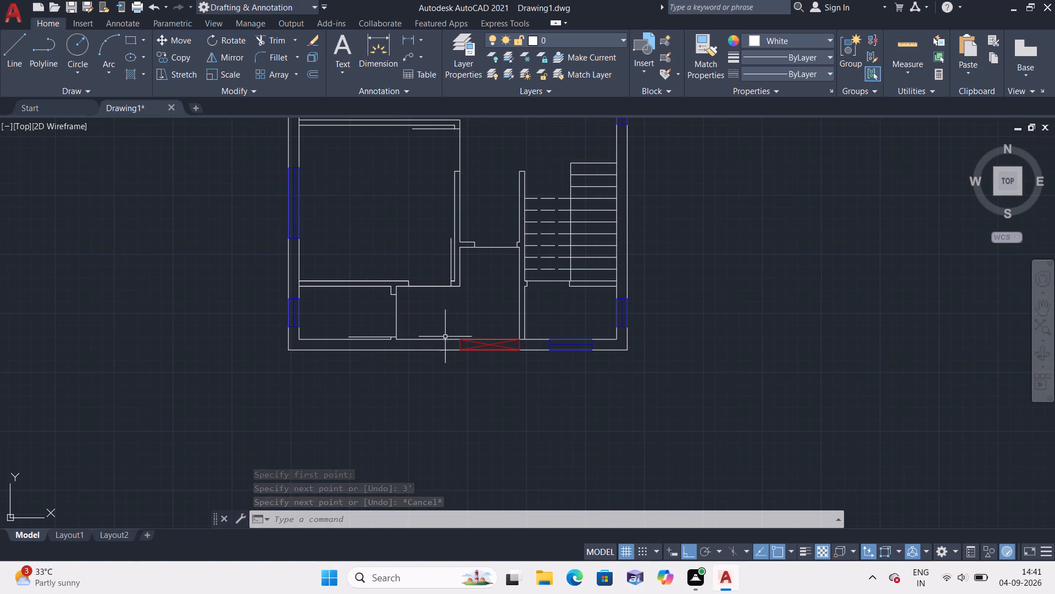
{"action": "scroll", "coordinate": [547, 299], "scroll_direction": "up", "scroll_amount": 2}
{"action": "type", "text": "l"}
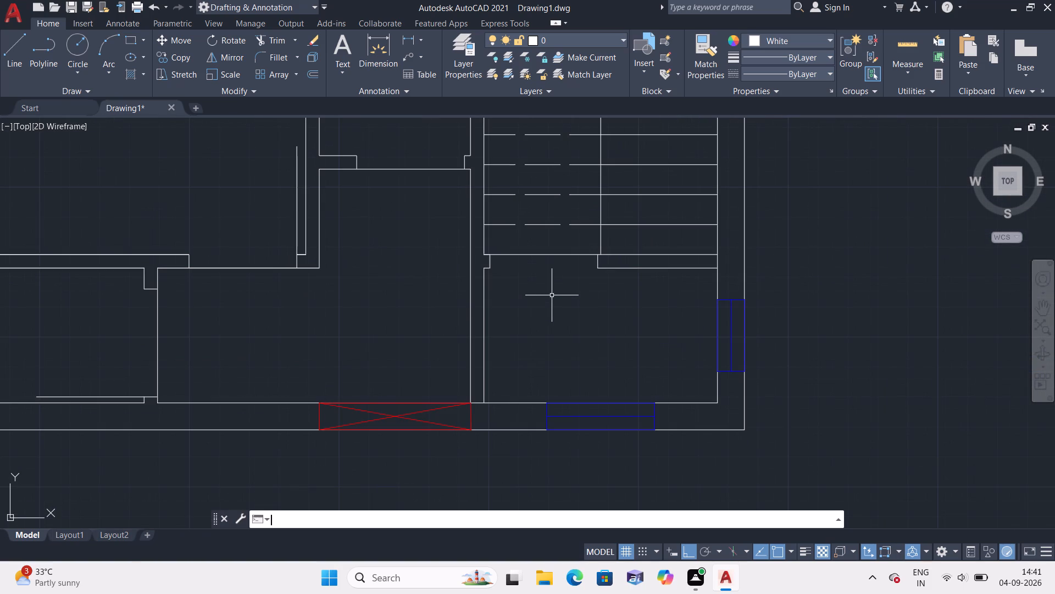
{"action": "key", "text": "space"}
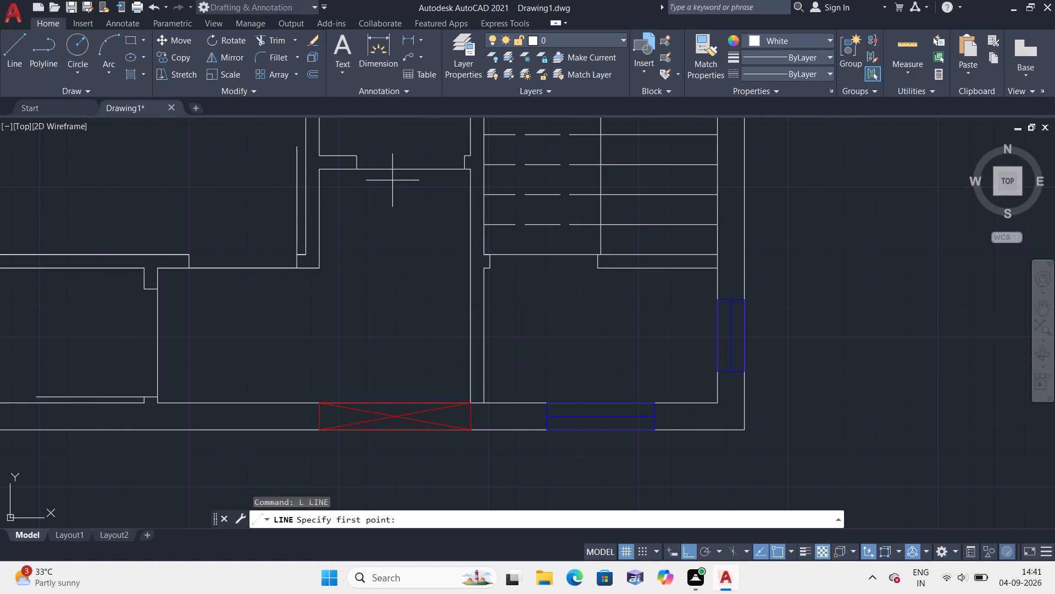
{"action": "scroll", "coordinate": [358, 188], "scroll_direction": "down", "scroll_amount": 1}
{"action": "middle_click_drag", "start_coordinate": [359, 196], "coordinate": [364, 244]}
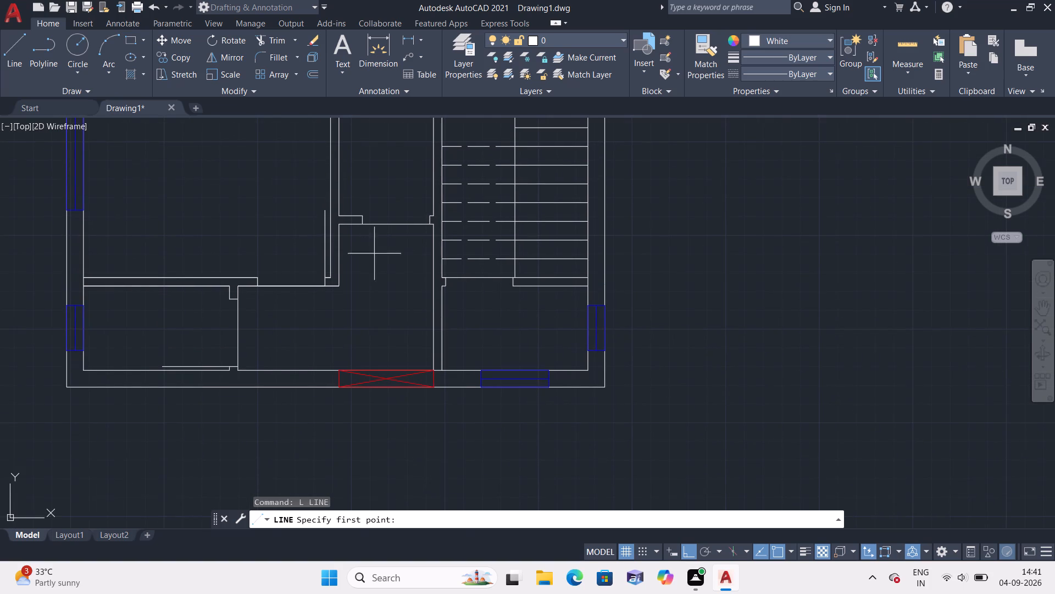
{"action": "scroll", "coordinate": [426, 274], "scroll_direction": "up", "scroll_amount": 2}
{"action": "left_click", "coordinate": [470, 301]}
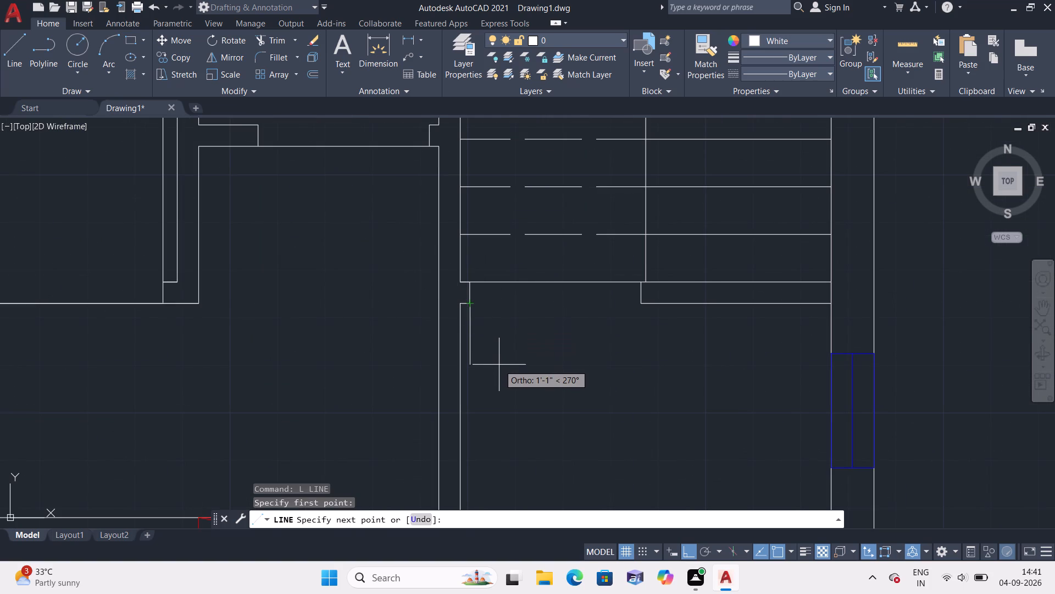
{"action": "type", "text": "3'"}
{"action": "key", "text": "space"}
{"action": "key", "text": "Escape"}
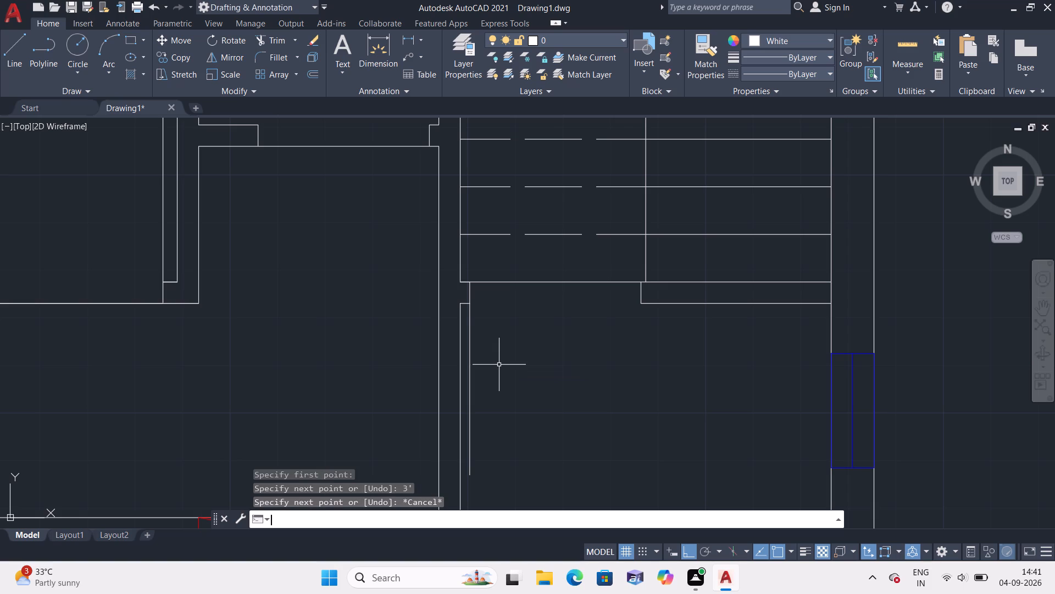
Draw a 3' line north from the east door jamb corner of the passage opening just west of the staircase.
{"action": "scroll", "coordinate": [499, 365], "scroll_direction": "down", "scroll_amount": 1}
{"action": "scroll", "coordinate": [450, 315], "scroll_direction": "down", "scroll_amount": 2}
{"action": "middle_click_drag", "start_coordinate": [440, 295], "coordinate": [468, 359]}
{"action": "type", "text": "l"}
{"action": "key", "text": "space"}
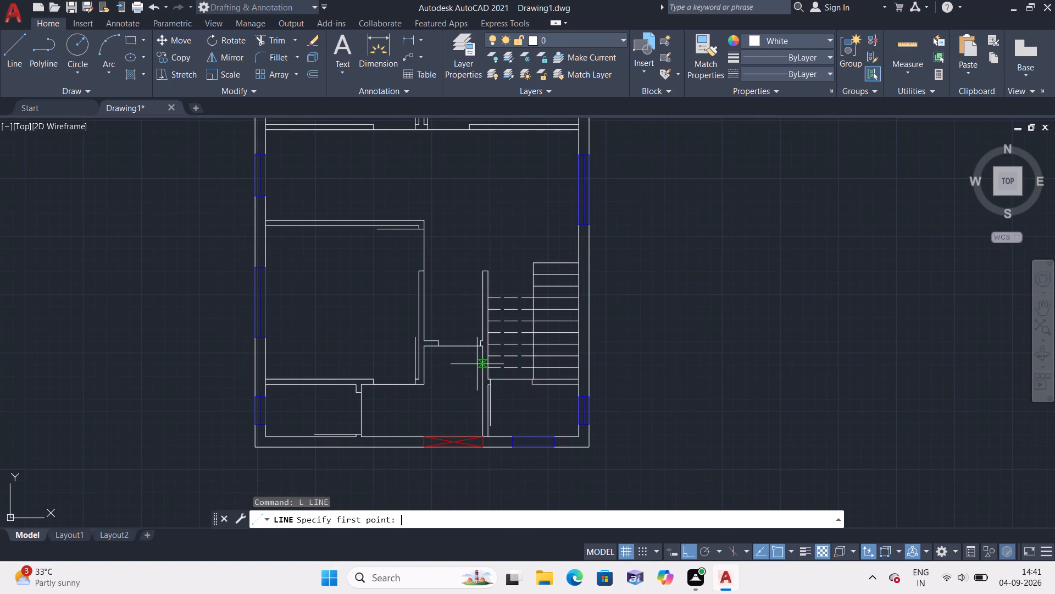
{"action": "scroll", "coordinate": [474, 337], "scroll_direction": "up", "scroll_amount": 3}
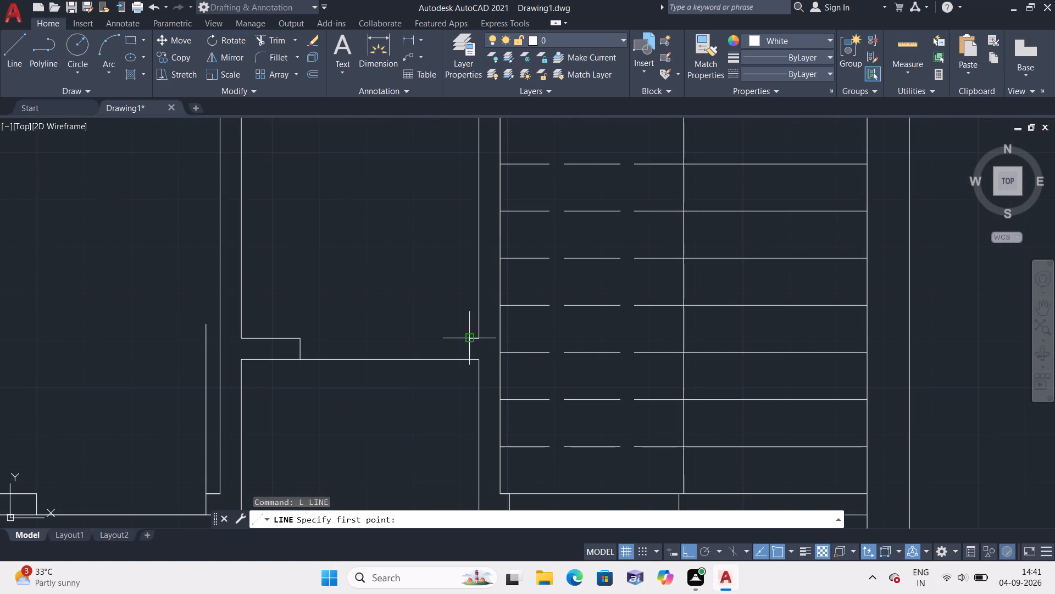
{"action": "left_click", "coordinate": [467, 335]}
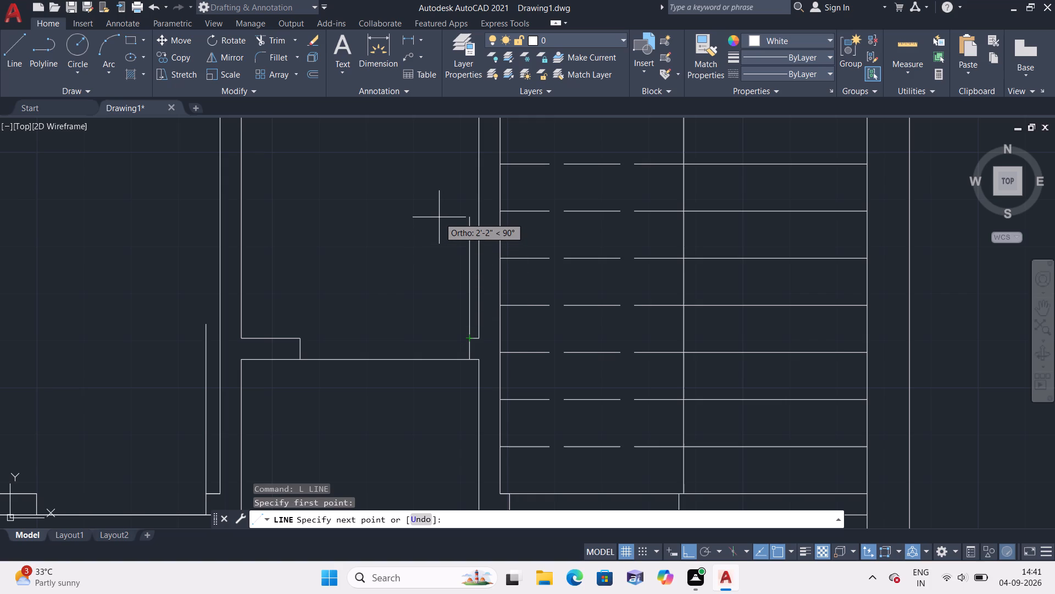
{"action": "type", "text": "3'"}
{"action": "key", "text": "space"}
{"action": "key", "text": "Escape"}
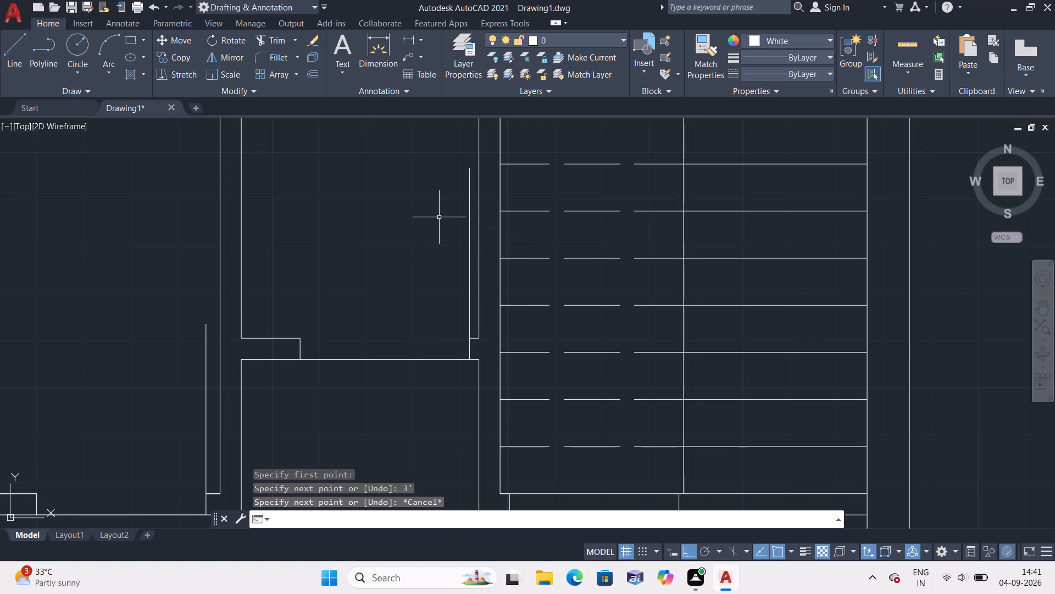
Draw a Start, End, Direction door-swing arc from the door line's north end to the west jamb of the northwest room's south opening.
{"action": "scroll", "coordinate": [253, 30], "scroll_direction": "down", "scroll_amount": 4}
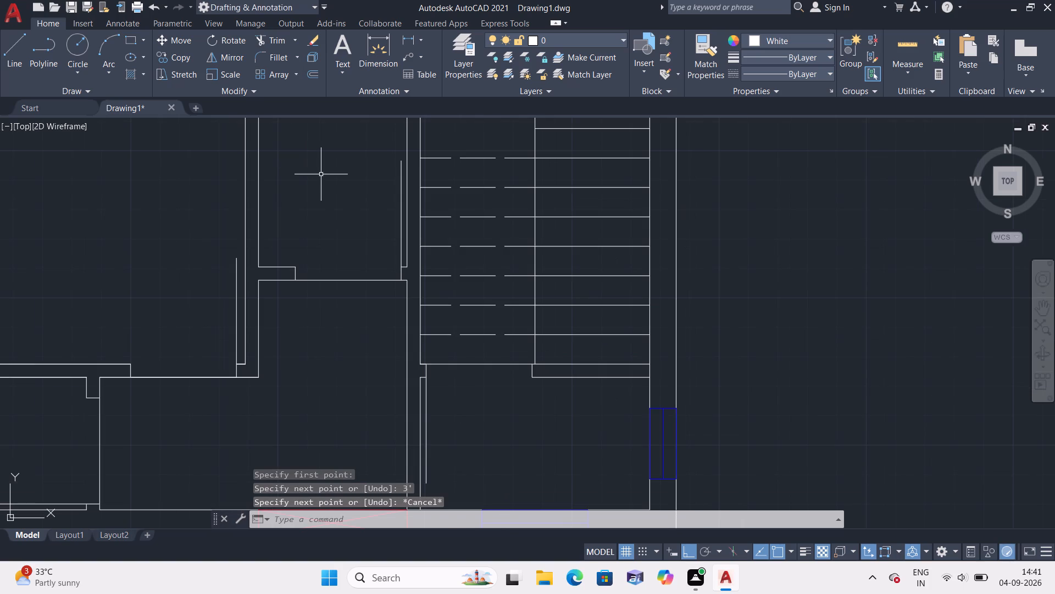
{"action": "middle_click_drag", "start_coordinate": [321, 174], "coordinate": [338, 337]}
{"action": "scroll", "coordinate": [338, 337], "scroll_direction": "down", "scroll_amount": 1}
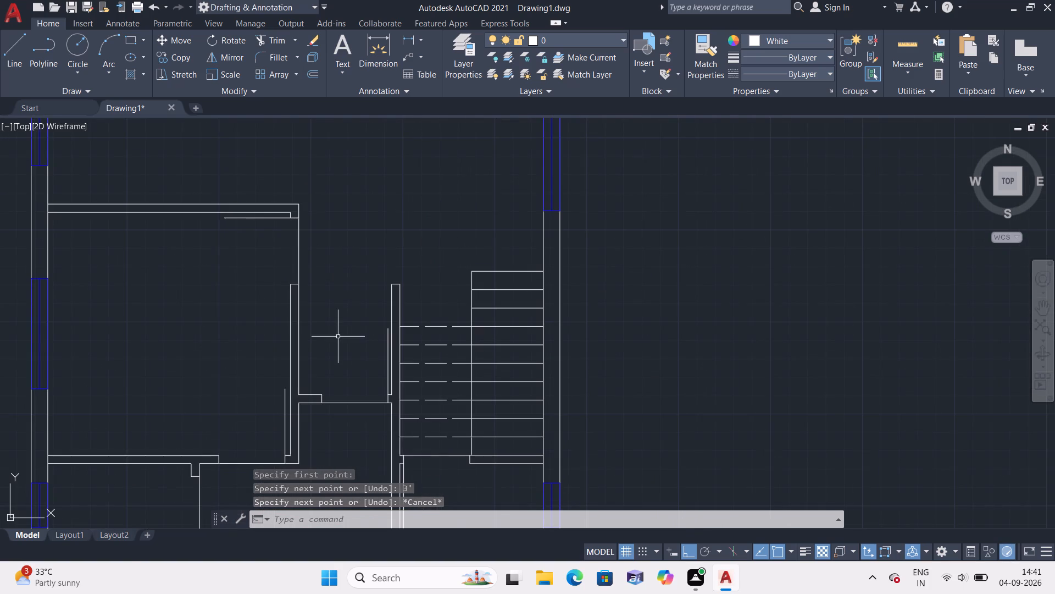
{"action": "scroll", "coordinate": [351, 312], "scroll_direction": "down", "scroll_amount": 1}
{"action": "scroll", "coordinate": [362, 282], "scroll_direction": "up", "scroll_amount": 1}
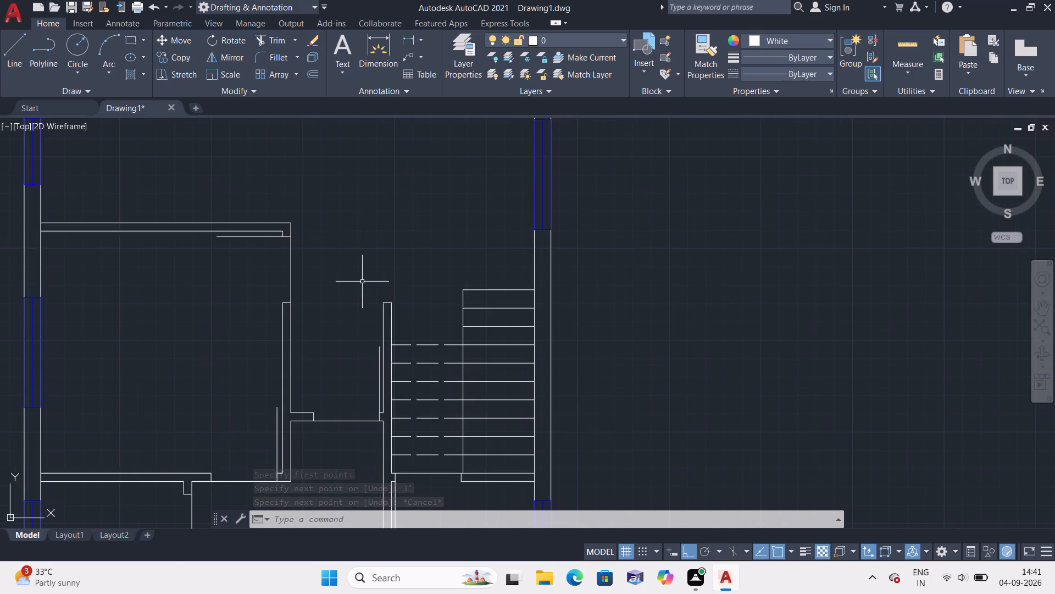
{"action": "scroll", "coordinate": [362, 282], "scroll_direction": "down", "scroll_amount": 1}
{"action": "middle_click_drag", "start_coordinate": [362, 259], "coordinate": [368, 274]}
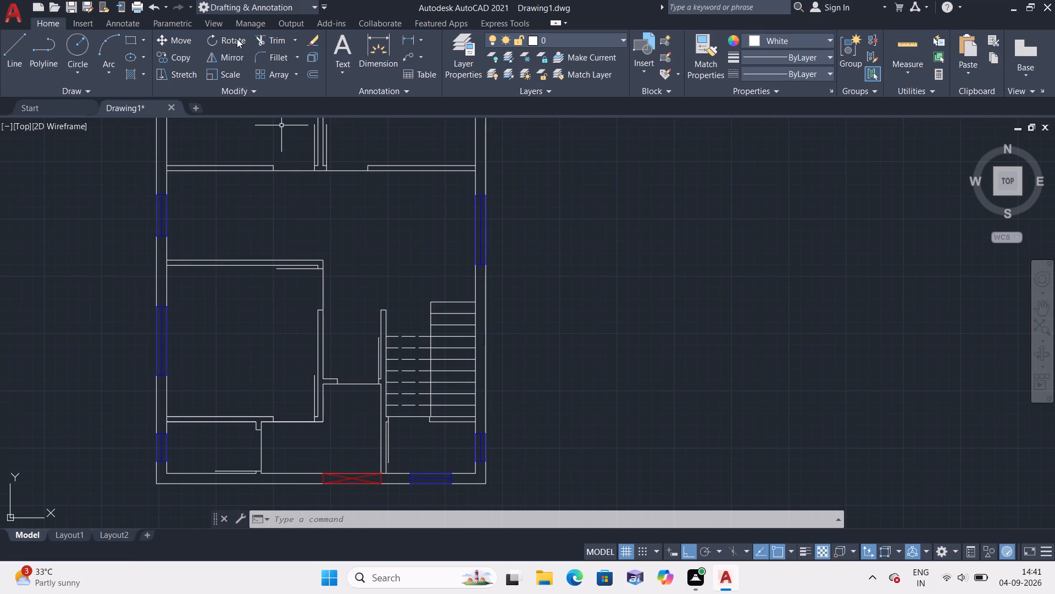
{"action": "left_click", "coordinate": [103, 70]}
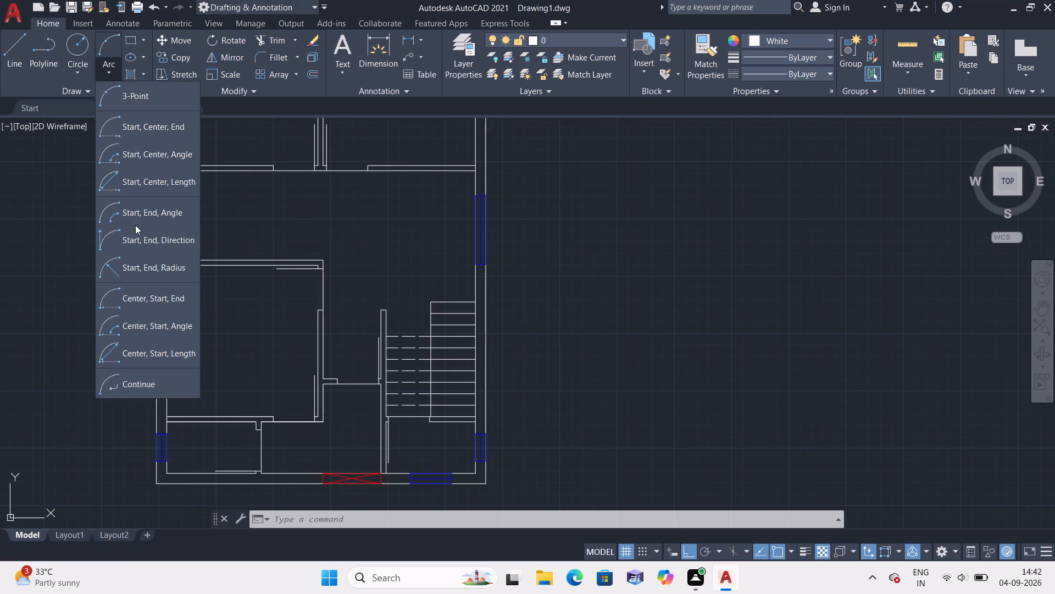
{"action": "left_click", "coordinate": [146, 242]}
{"action": "middle_click_drag", "start_coordinate": [245, 221], "coordinate": [247, 244]}
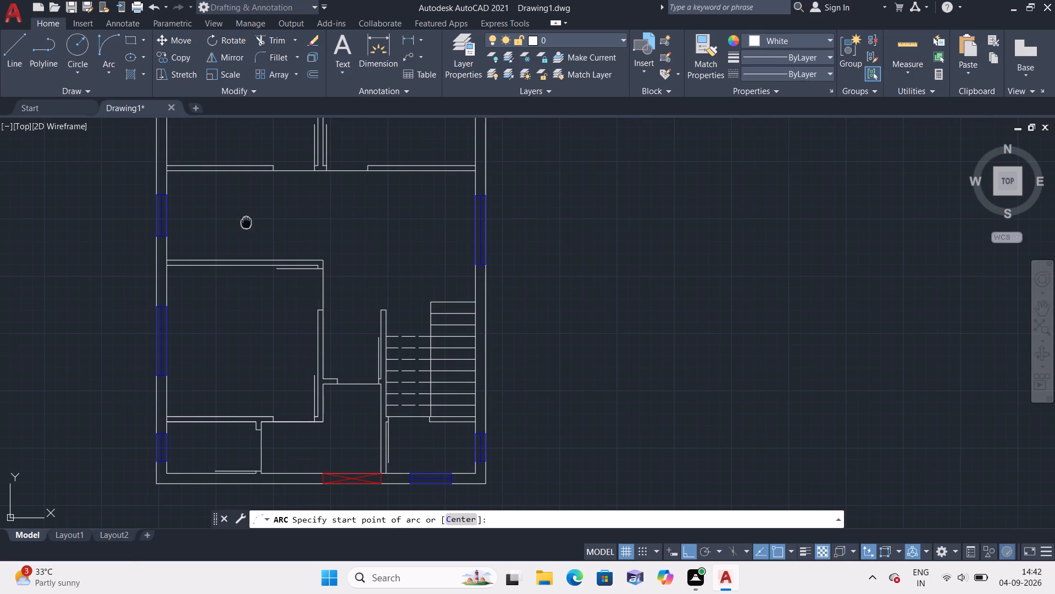
{"action": "middle_click_drag", "start_coordinate": [247, 244], "coordinate": [247, 255]}
{"action": "scroll", "coordinate": [312, 183], "scroll_direction": "up", "scroll_amount": 3}
{"action": "scroll", "coordinate": [285, 175], "scroll_direction": "down", "scroll_amount": 2}
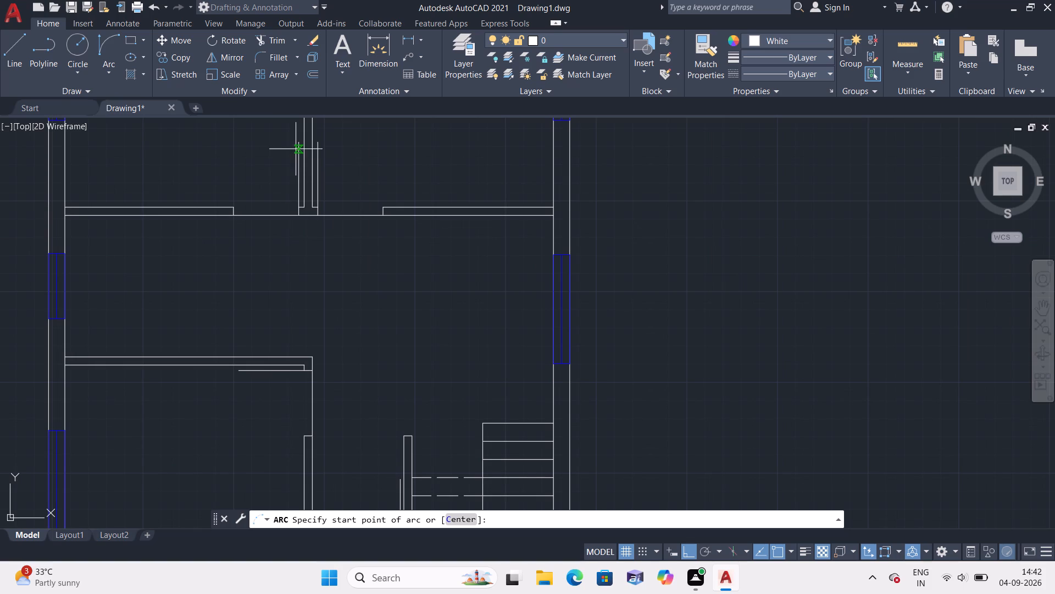
{"action": "left_click", "coordinate": [296, 145]}
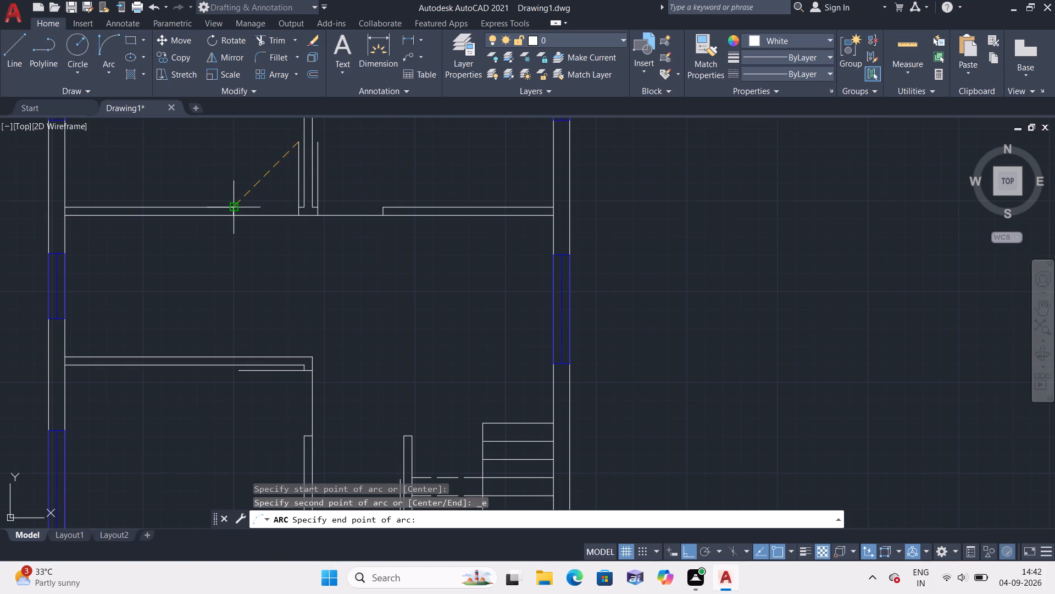
{"action": "left_click", "coordinate": [231, 204]}
{"action": "left_click", "coordinate": [231, 163]}
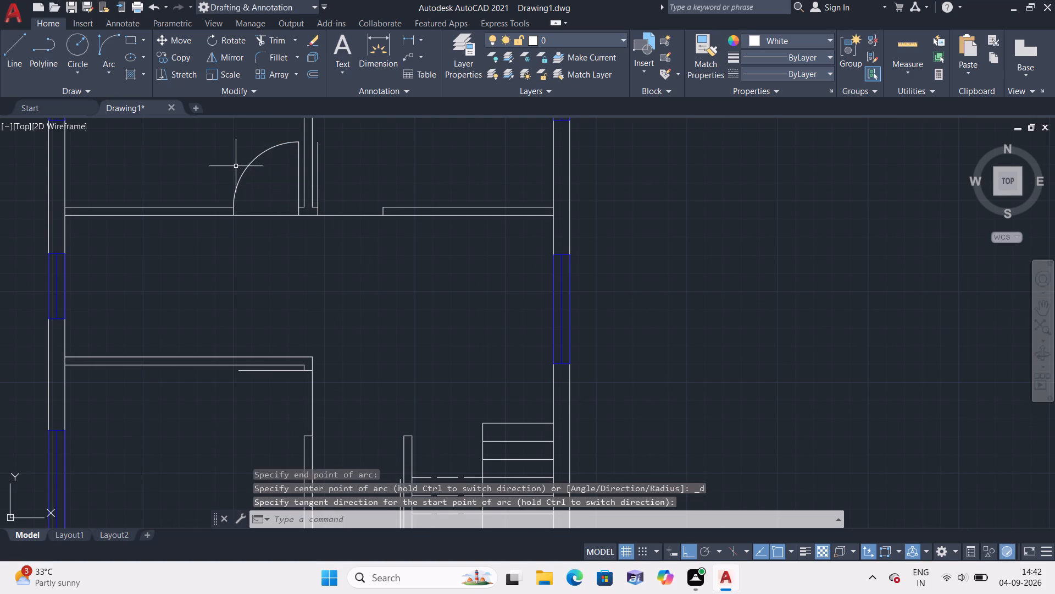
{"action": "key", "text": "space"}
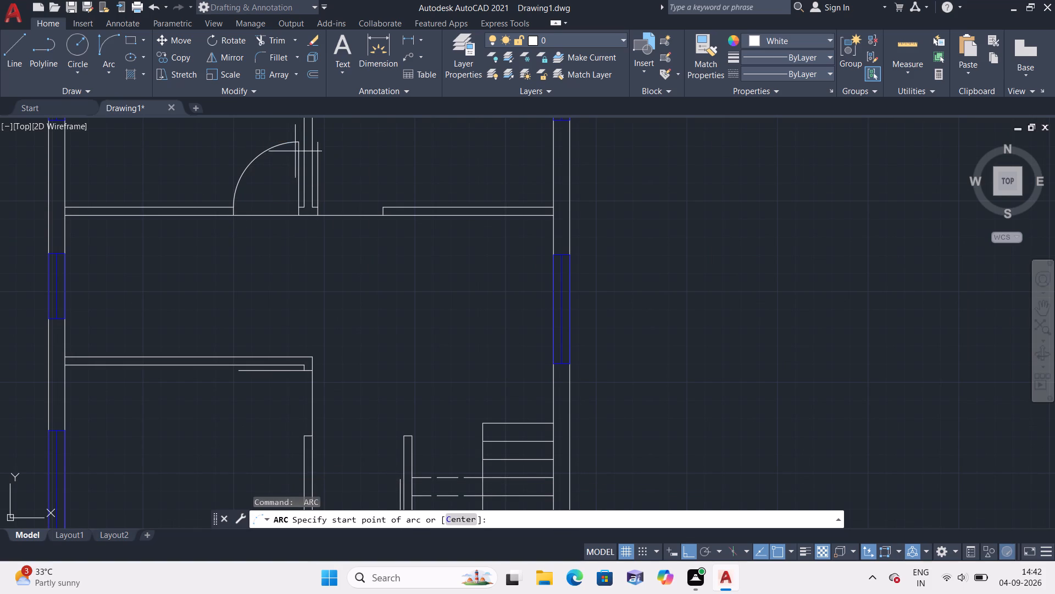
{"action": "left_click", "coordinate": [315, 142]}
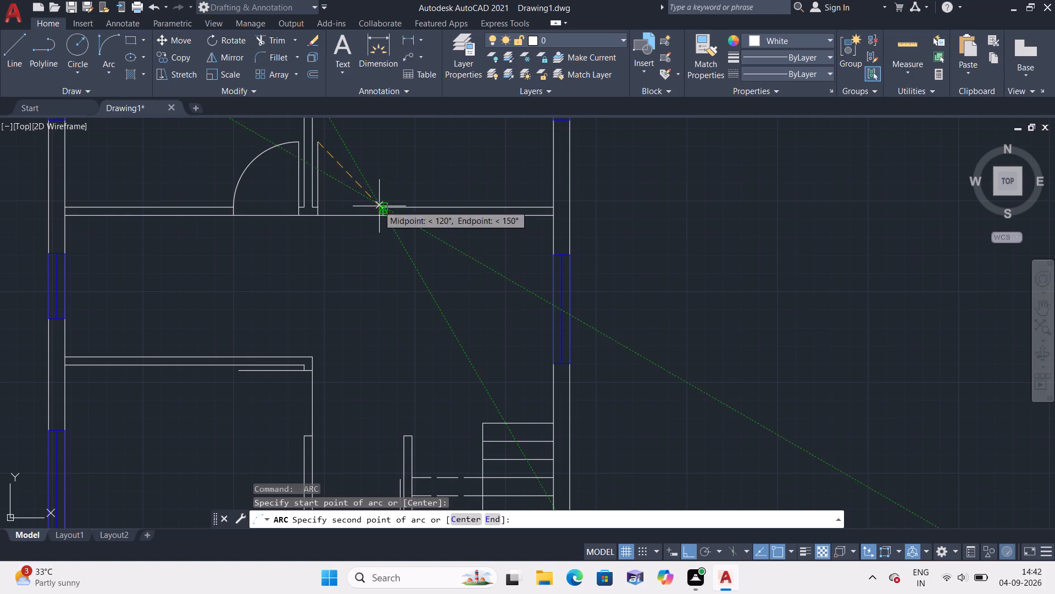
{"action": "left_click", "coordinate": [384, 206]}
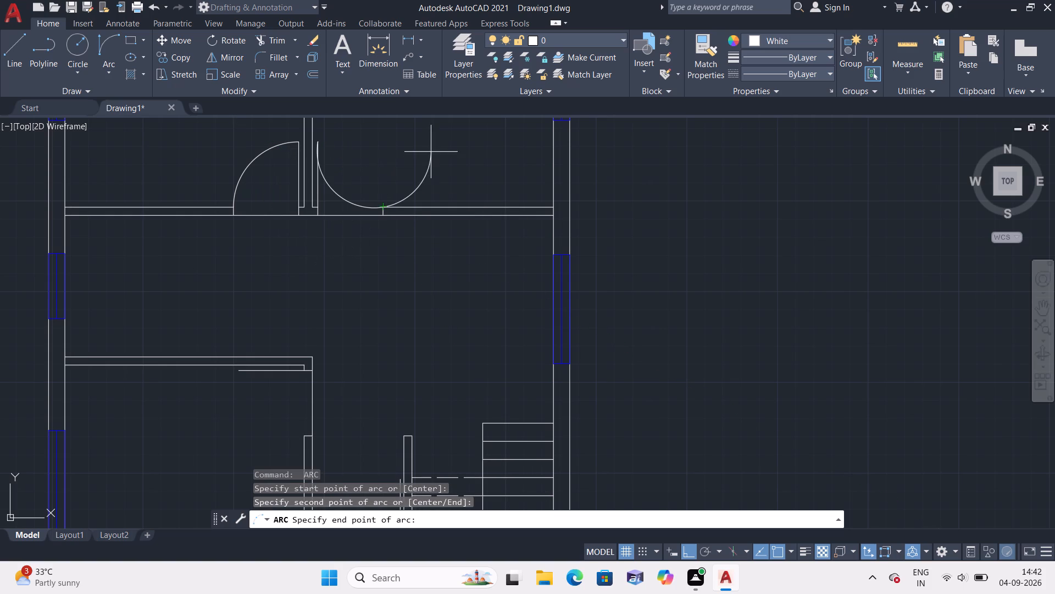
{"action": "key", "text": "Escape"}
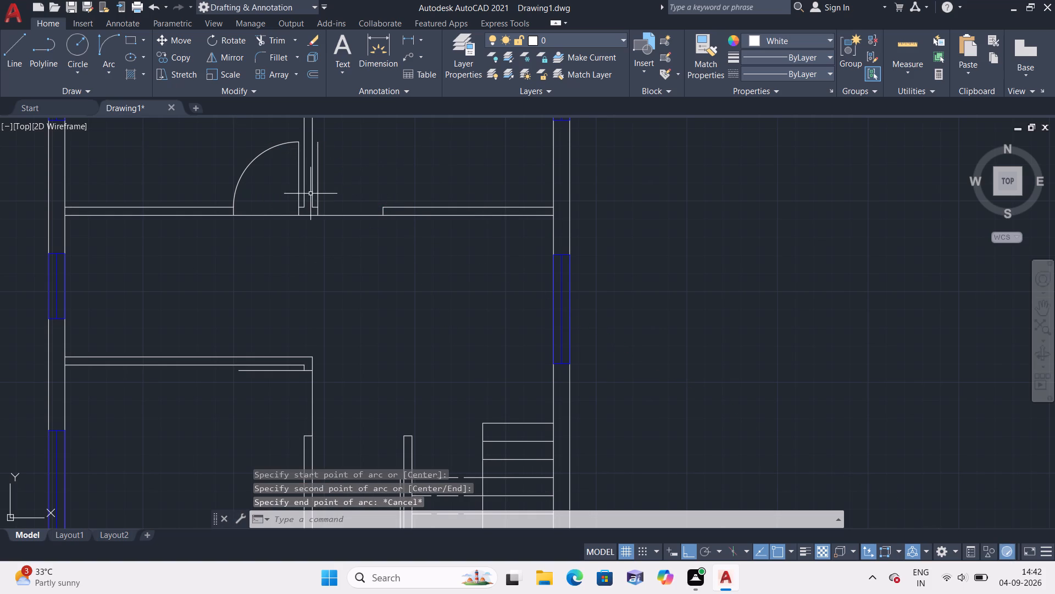
Draw a Start, End, Direction door-swing arc from the door line's north end to the east jamb of the northeast room's south opening.
{"action": "left_click", "coordinate": [109, 70]}
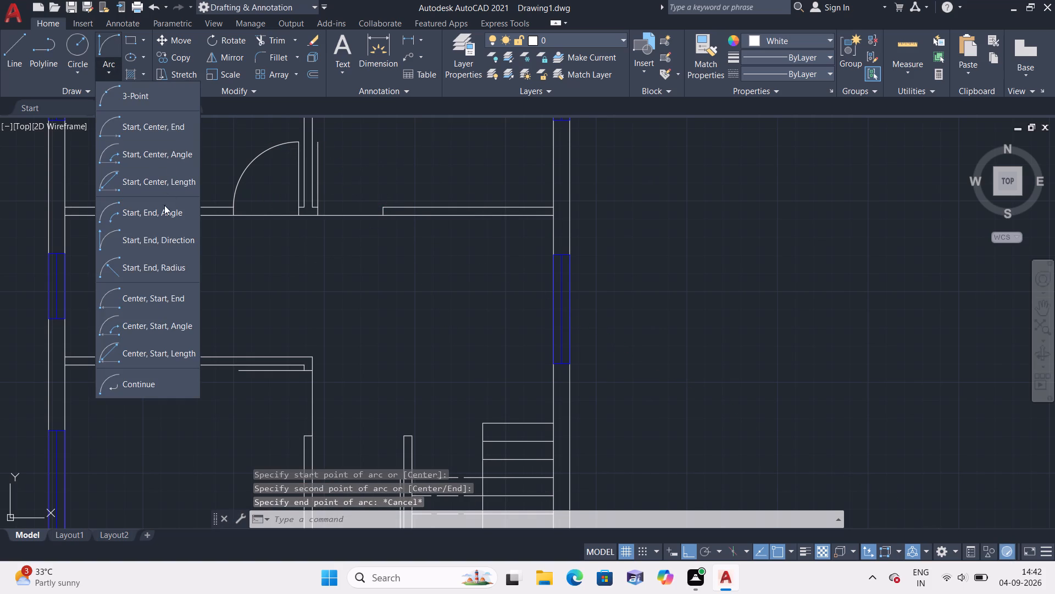
{"action": "left_click", "coordinate": [161, 237]}
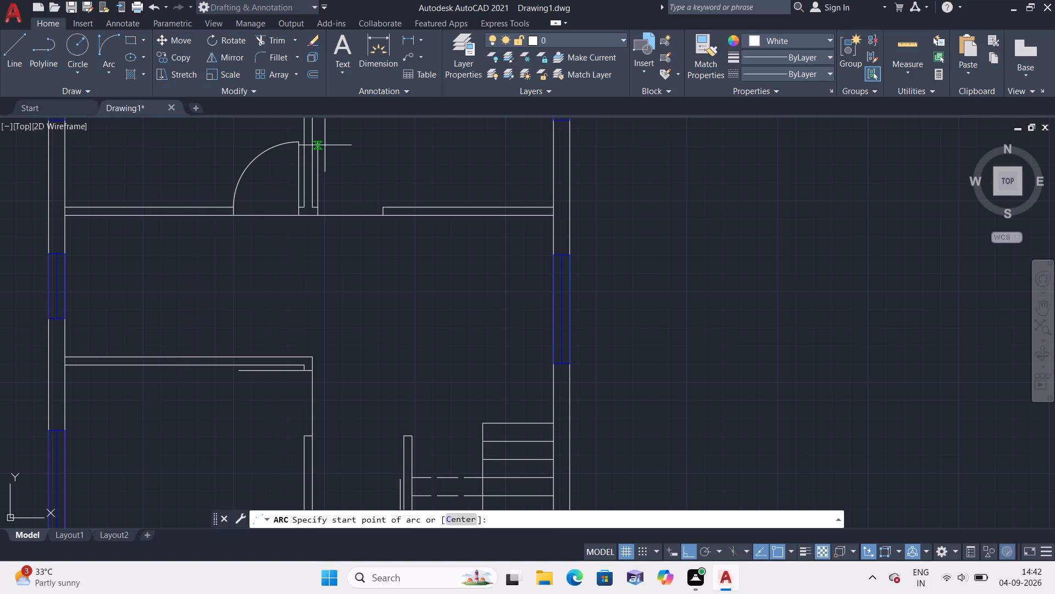
{"action": "left_click", "coordinate": [320, 144]}
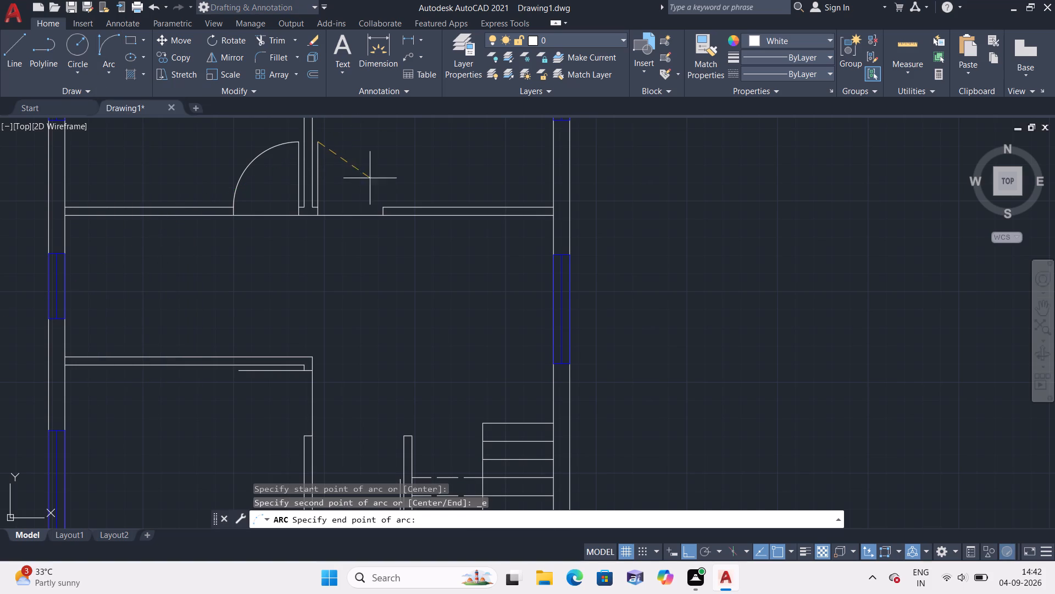
{"action": "left_click", "coordinate": [385, 208]}
{"action": "left_click", "coordinate": [385, 165]}
Draw a Start, End, Direction door-swing arc from the door line's west end to the south jamb at the middle west room's northeast corner.
{"action": "scroll", "coordinate": [385, 165], "scroll_direction": "down", "scroll_amount": 1}
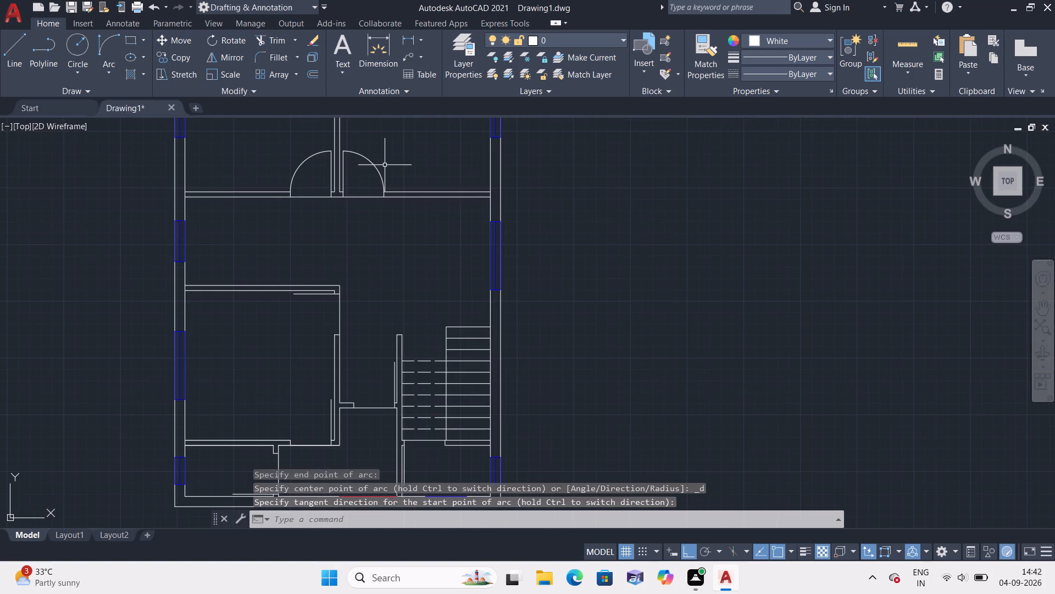
{"action": "left_click", "coordinate": [107, 74]}
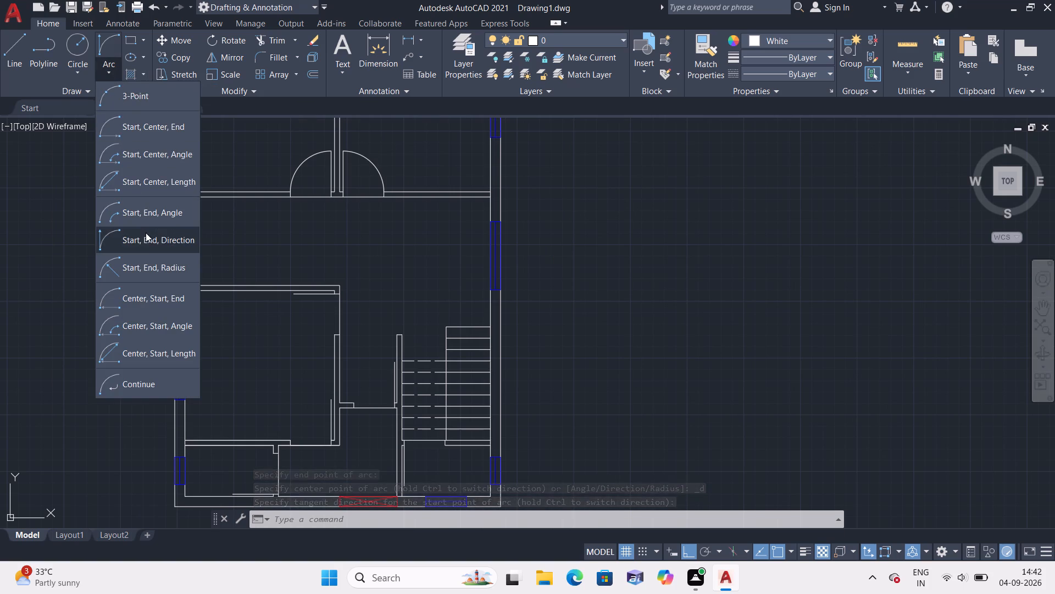
{"action": "left_click", "coordinate": [145, 238]}
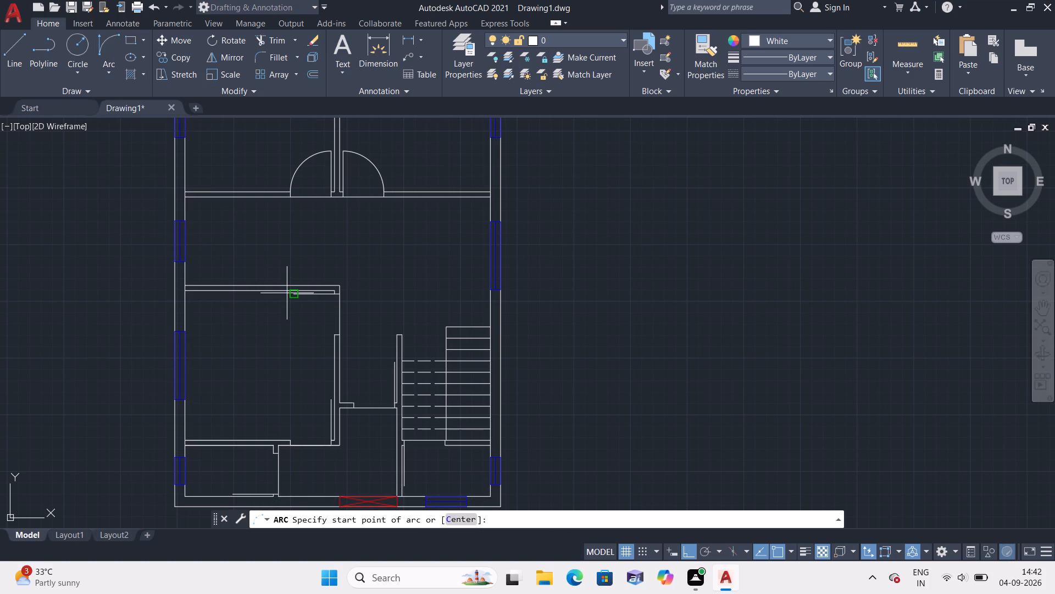
{"action": "scroll", "coordinate": [288, 295], "scroll_direction": "up", "scroll_amount": 3}
{"action": "left_click", "coordinate": [297, 289]}
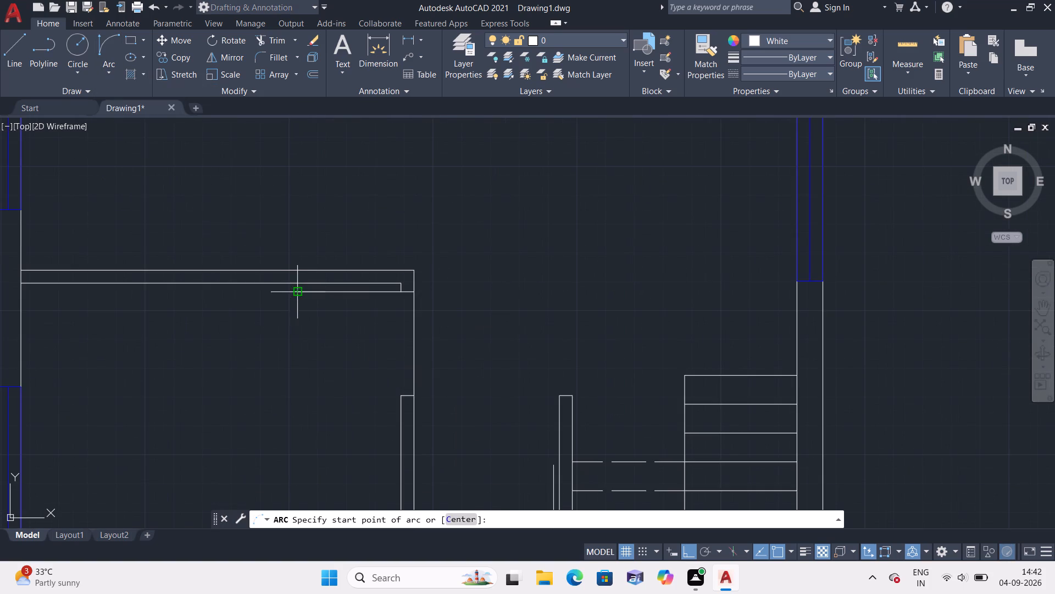
{"action": "left_click", "coordinate": [402, 395]}
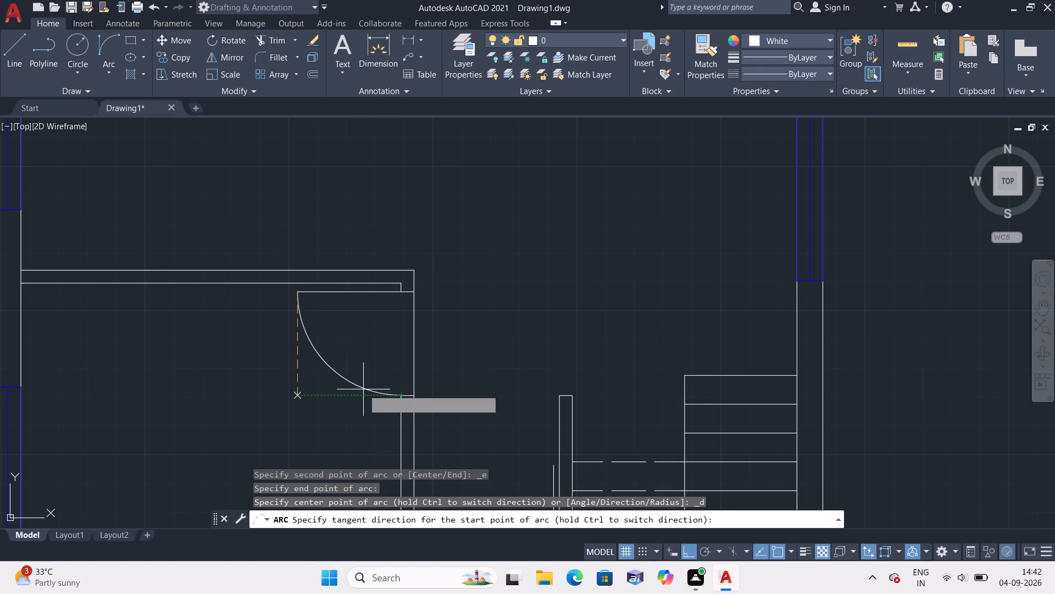
{"action": "left_click", "coordinate": [355, 397]}
Draw a Start, End, Direction door-swing arc from the door line's north end to the west jamb of the passage opening beside the staircase.
{"action": "left_click", "coordinate": [105, 75]}
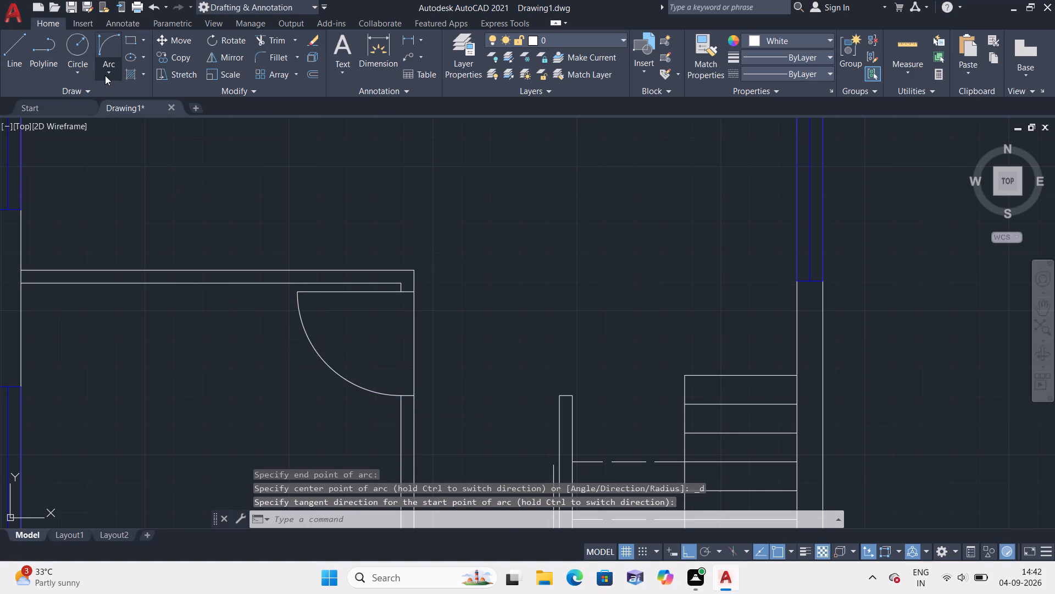
{"action": "left_click", "coordinate": [155, 238]}
{"action": "scroll", "coordinate": [258, 248], "scroll_direction": "down", "scroll_amount": 2}
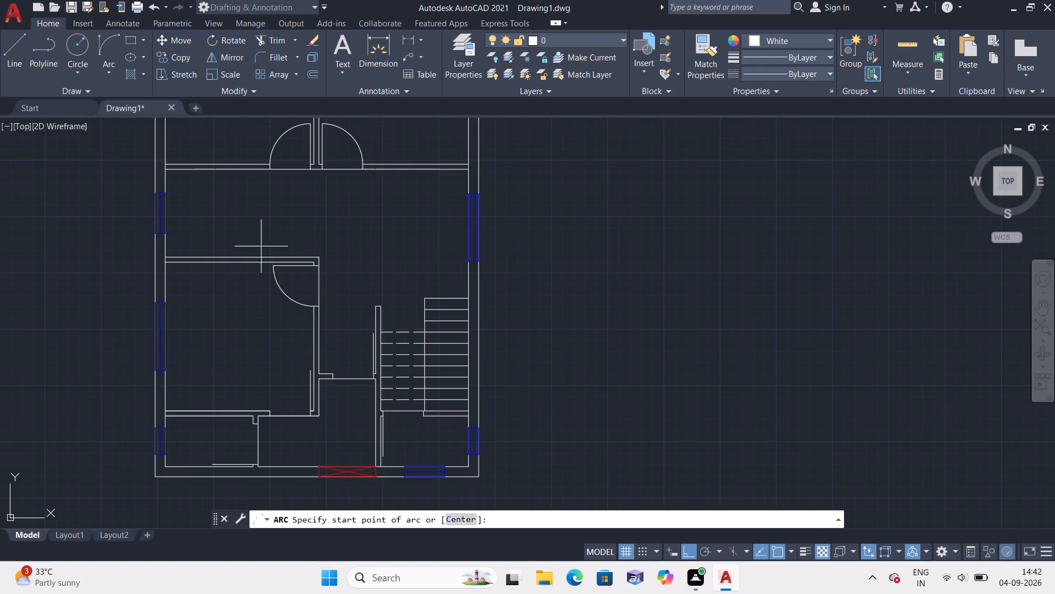
{"action": "scroll", "coordinate": [323, 340], "scroll_direction": "up", "scroll_amount": 3}
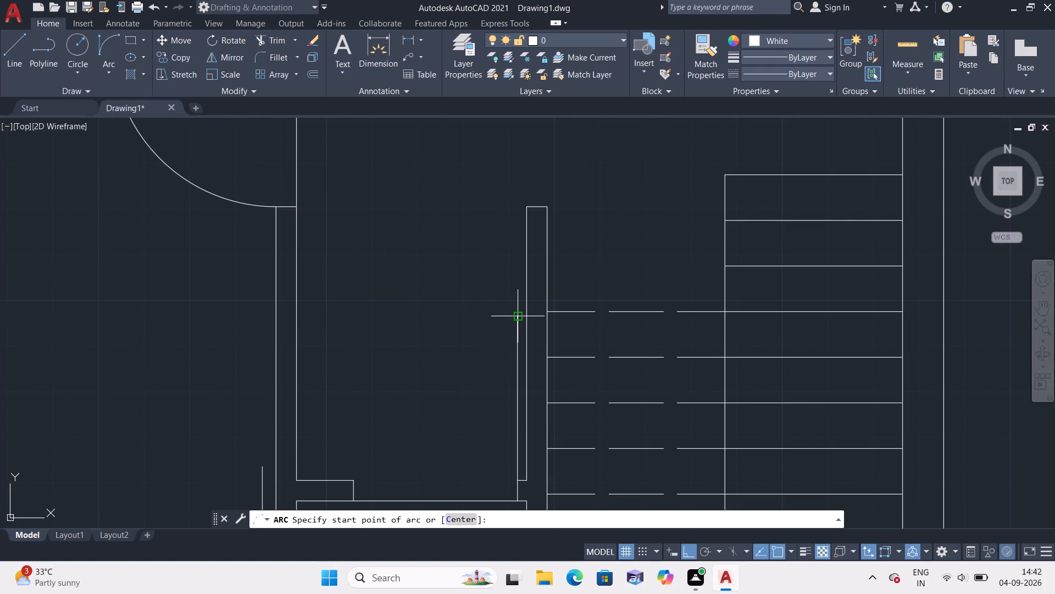
{"action": "left_click", "coordinate": [517, 317]}
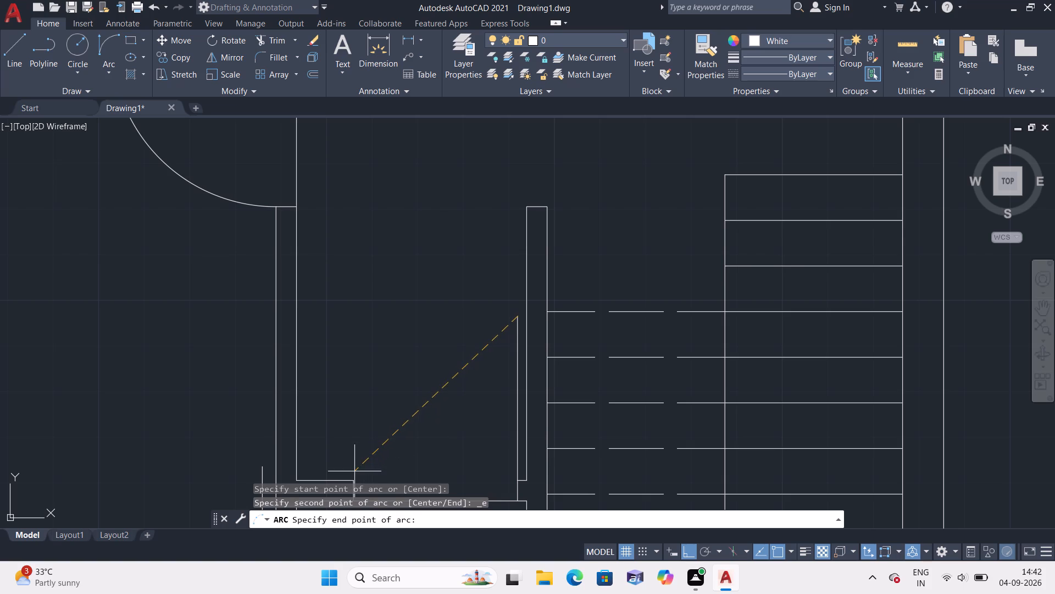
{"action": "left_click", "coordinate": [353, 479]}
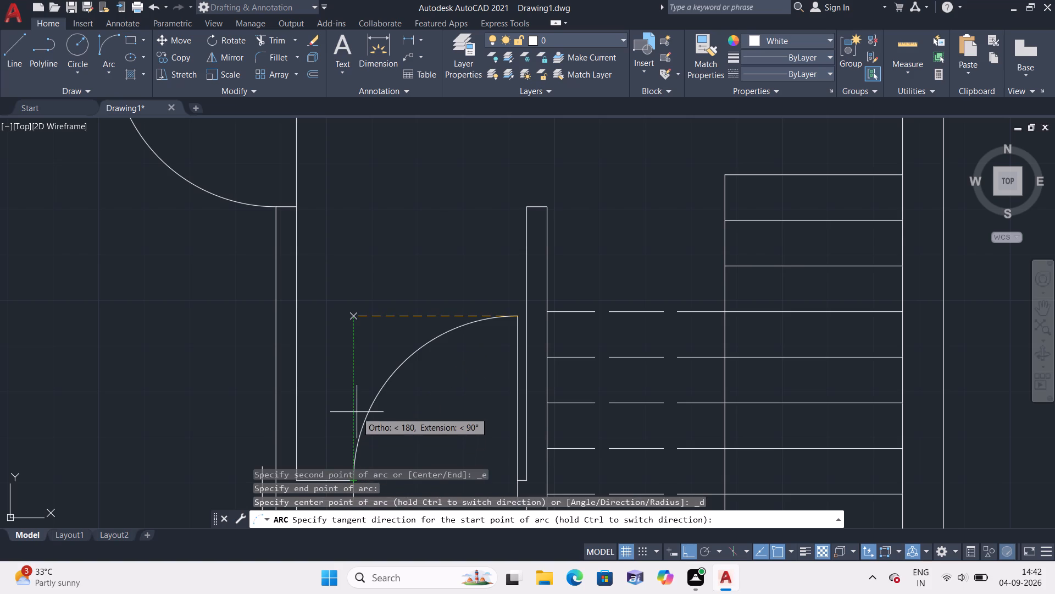
{"action": "left_click", "coordinate": [357, 412]}
Draw a Start, End, Direction door-swing arc from the door line's south end to the east jamb of the southeast room's north opening.
{"action": "left_click", "coordinate": [111, 71]}
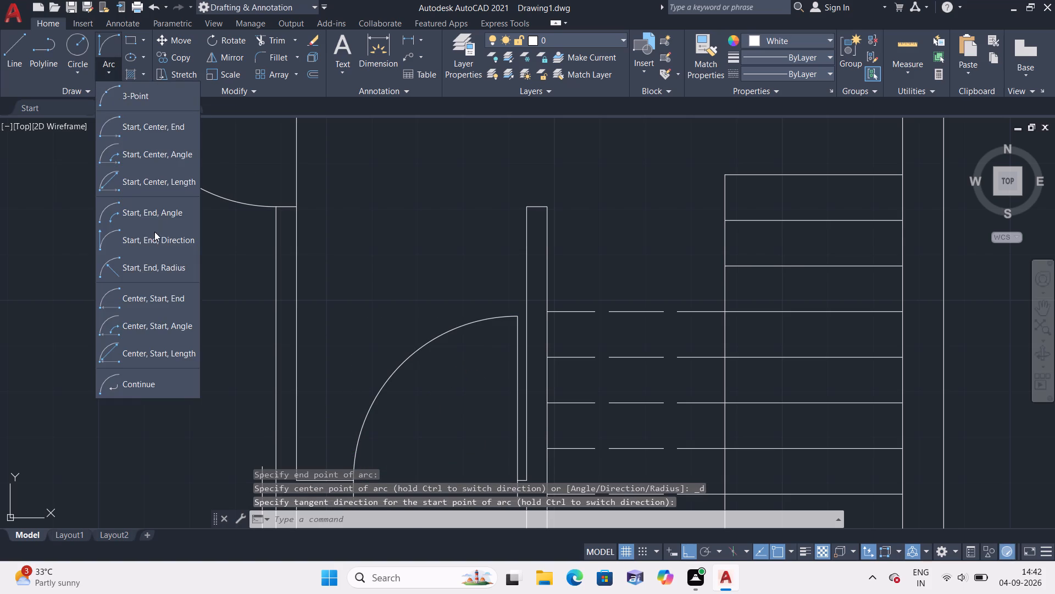
{"action": "left_click", "coordinate": [155, 236]}
{"action": "scroll", "coordinate": [248, 246], "scroll_direction": "down", "scroll_amount": 3}
{"action": "middle_click", "coordinate": [303, 257]}
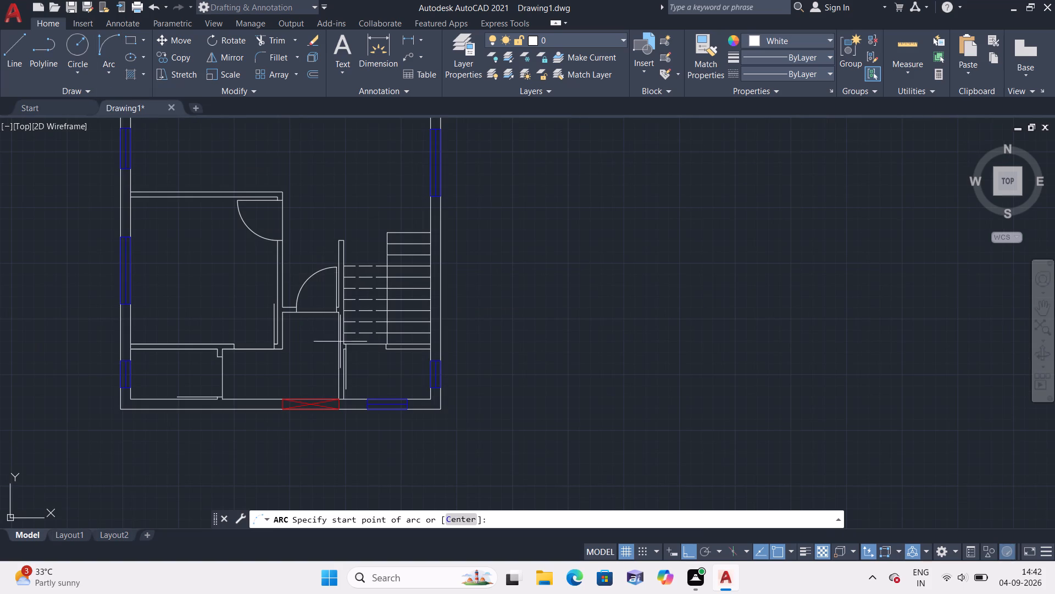
{"action": "scroll", "coordinate": [342, 345], "scroll_direction": "up", "scroll_amount": 3}
{"action": "scroll", "coordinate": [362, 375], "scroll_direction": "down", "scroll_amount": 1}
{"action": "middle_click_drag", "start_coordinate": [364, 377], "coordinate": [360, 346]}
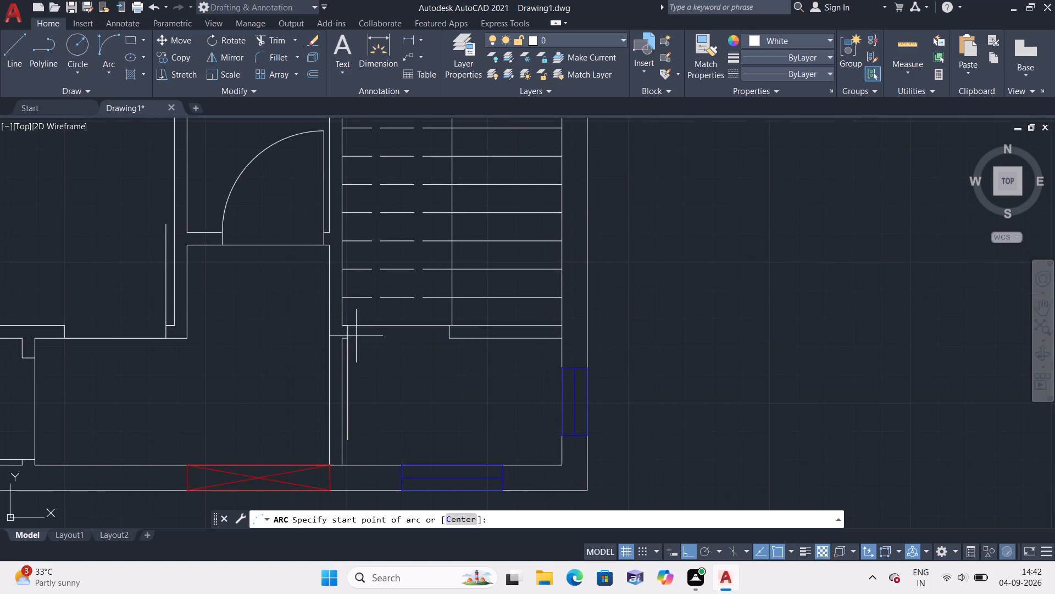
{"action": "scroll", "coordinate": [373, 355], "scroll_direction": "down", "scroll_amount": 2}
{"action": "scroll", "coordinate": [363, 380], "scroll_direction": "up", "scroll_amount": 2}
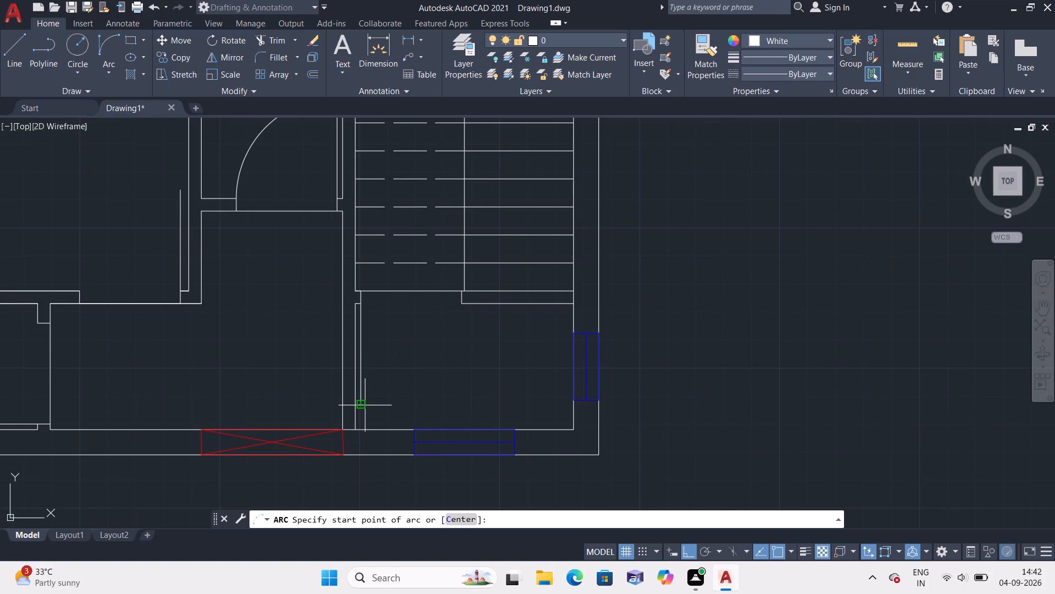
{"action": "left_click", "coordinate": [365, 405]}
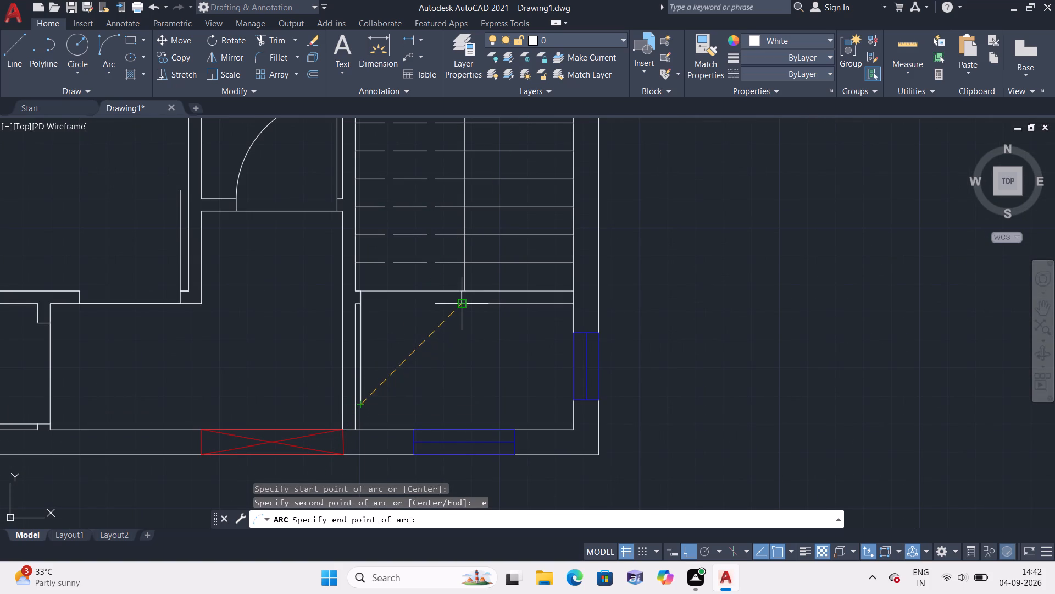
{"action": "left_click", "coordinate": [464, 303]}
{"action": "left_click", "coordinate": [456, 365]}
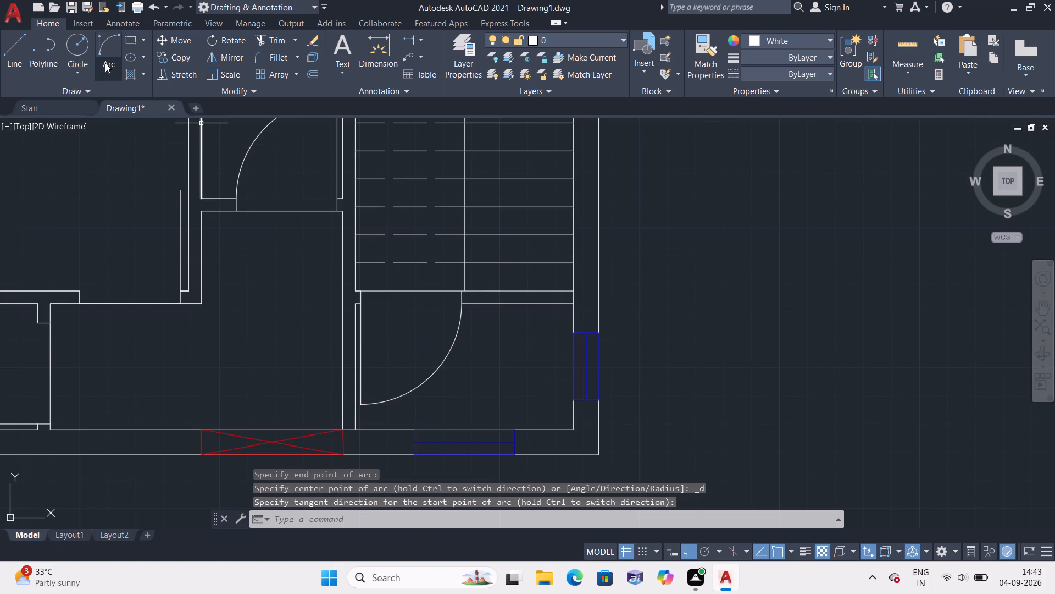
Draw a Start, End, Direction door-swing arc from the door line's west end to the north jamb of the southwest room's east opening.
{"action": "left_click", "coordinate": [102, 73]}
{"action": "left_click", "coordinate": [152, 239]}
{"action": "scroll", "coordinate": [152, 239], "scroll_direction": "down", "scroll_amount": 2}
{"action": "scroll", "coordinate": [104, 219], "scroll_direction": "down", "scroll_amount": 1}
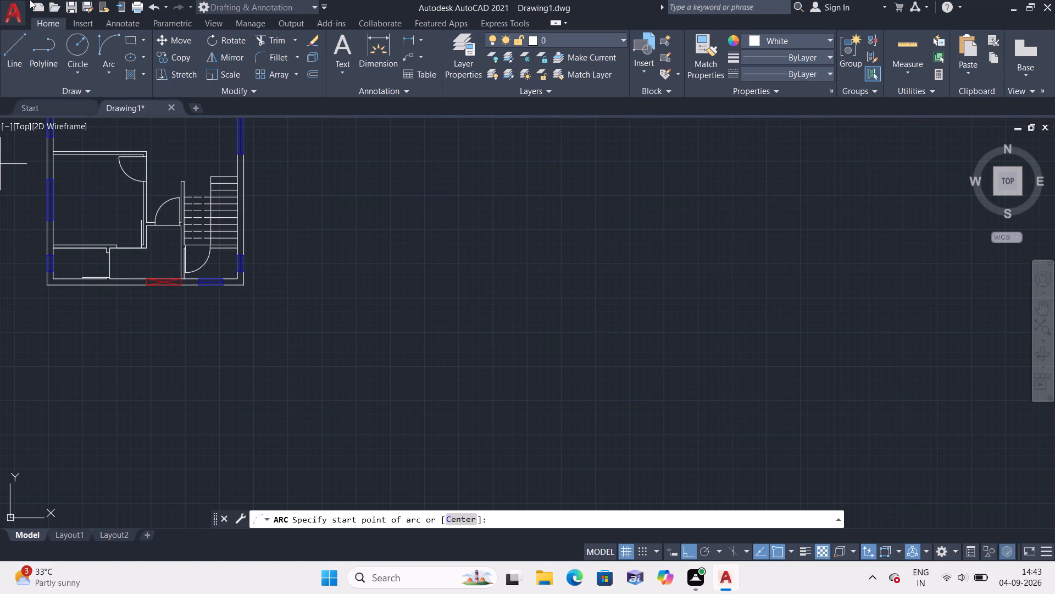
{"action": "scroll", "coordinate": [55, 284], "scroll_direction": "up", "scroll_amount": 3}
{"action": "scroll", "coordinate": [149, 262], "scroll_direction": "up", "scroll_amount": 2}
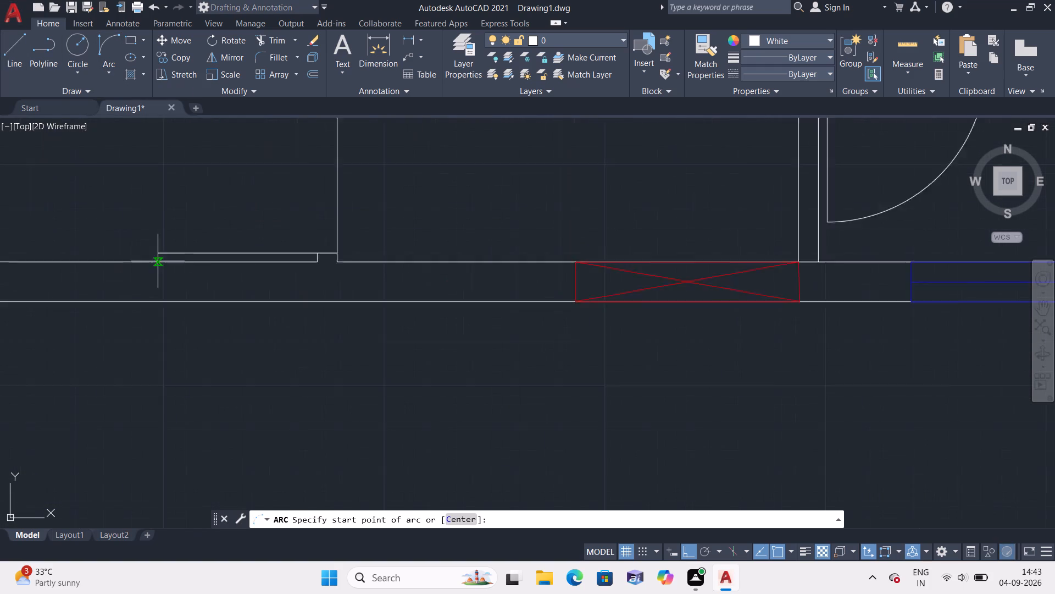
{"action": "left_click", "coordinate": [161, 249]}
{"action": "scroll", "coordinate": [182, 209], "scroll_direction": "down", "scroll_amount": 2}
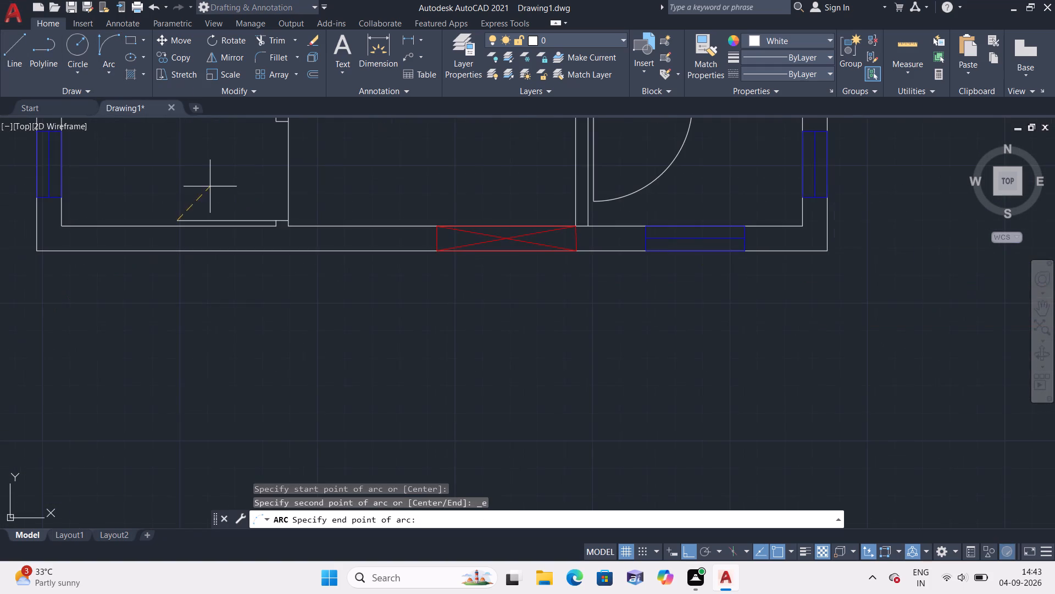
{"action": "middle_click_drag", "start_coordinate": [210, 186], "coordinate": [198, 267]}
{"action": "scroll", "coordinate": [251, 204], "scroll_direction": "up", "scroll_amount": 1}
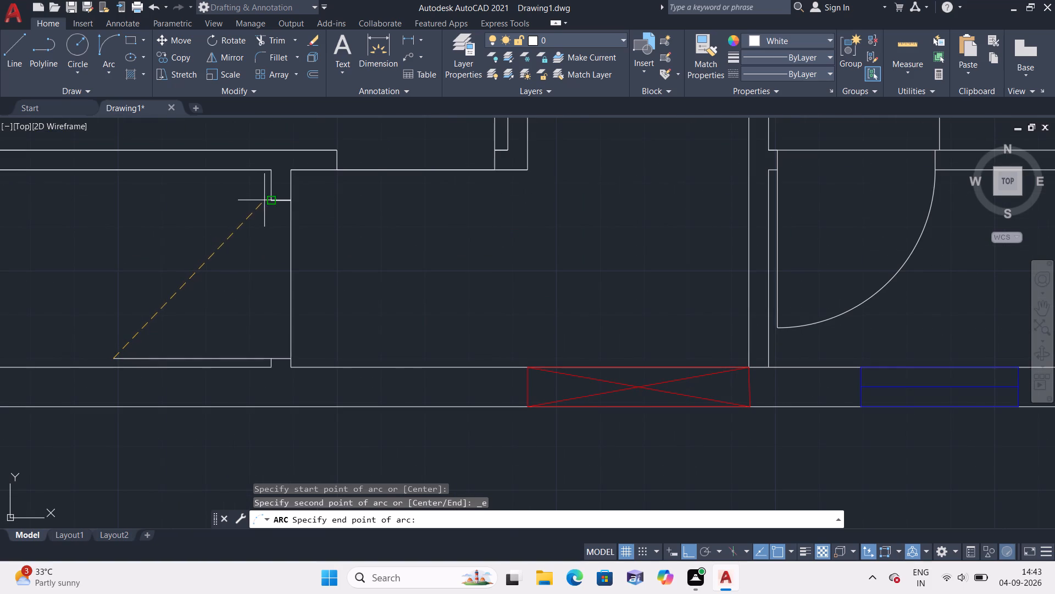
{"action": "left_click", "coordinate": [269, 200]}
{"action": "left_click", "coordinate": [151, 208]}
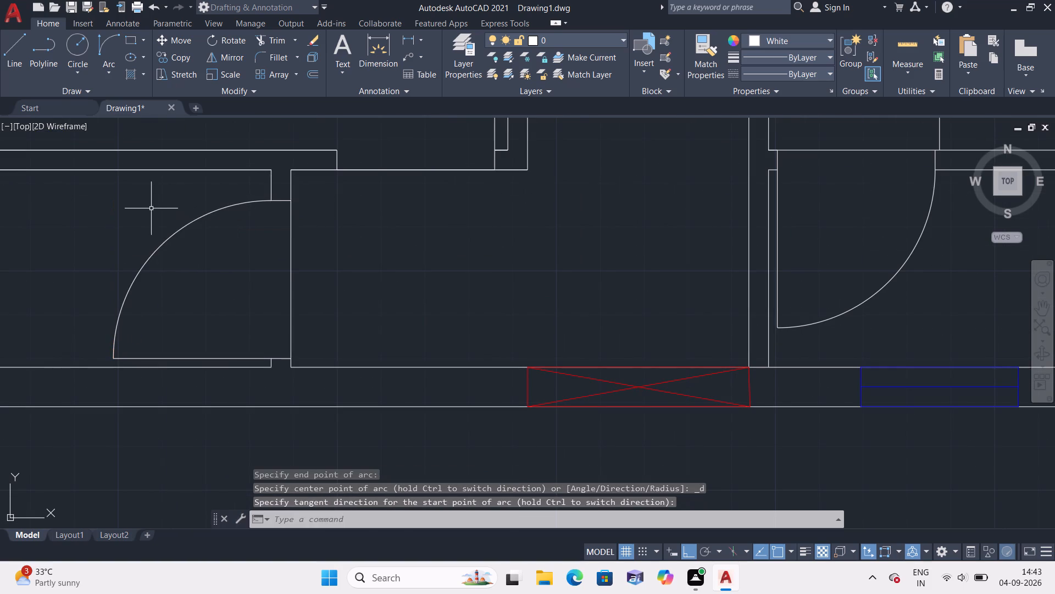
{"action": "scroll", "coordinate": [151, 208], "scroll_direction": "down", "scroll_amount": 3}
{"action": "key", "text": "Escape"}
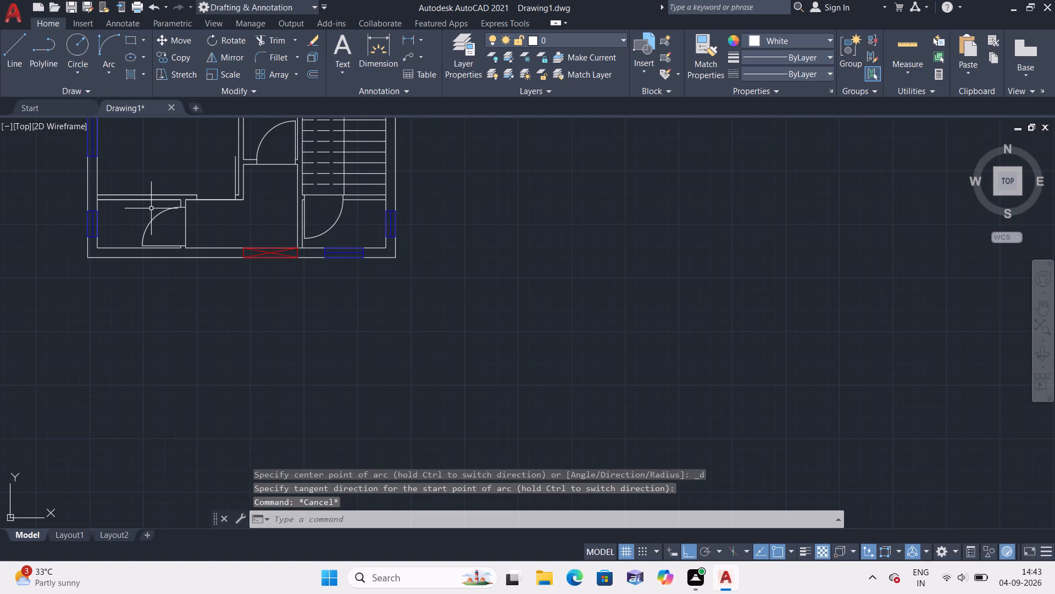
Offset the southwest room's door line 1" north and the southeast room's door line 1" east, into their swings.
{"action": "middle_click_drag", "start_coordinate": [184, 306], "coordinate": [246, 383]}
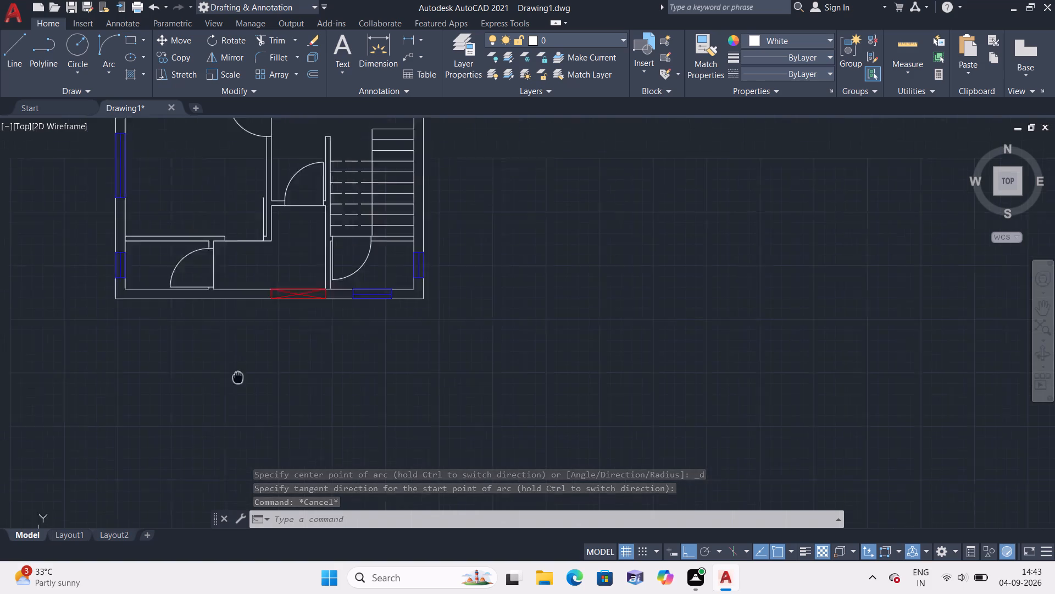
{"action": "middle_click_drag", "start_coordinate": [246, 383], "coordinate": [263, 396]}
{"action": "scroll", "coordinate": [243, 340], "scroll_direction": "up", "scroll_amount": 4}
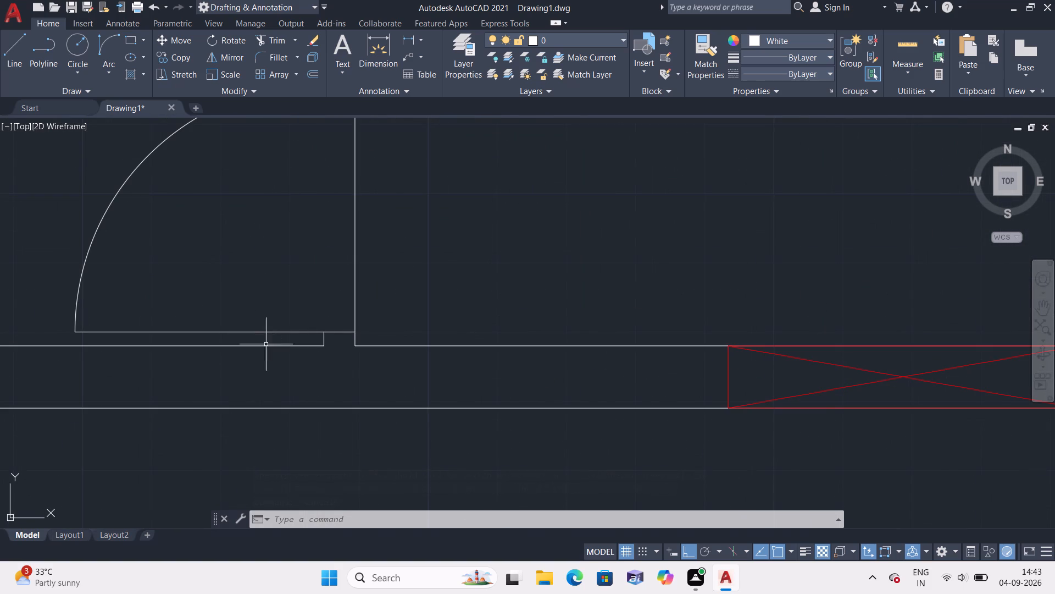
{"action": "scroll", "coordinate": [266, 341], "scroll_direction": "down", "scroll_amount": 2}
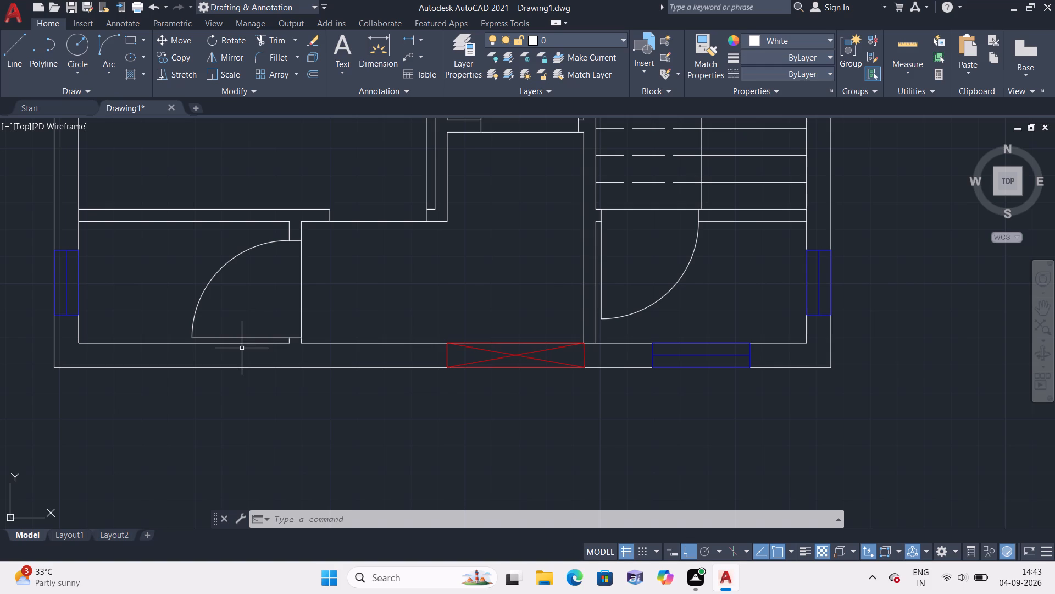
{"action": "type", "text": "offset 1\""}
{"action": "key", "text": "space"}
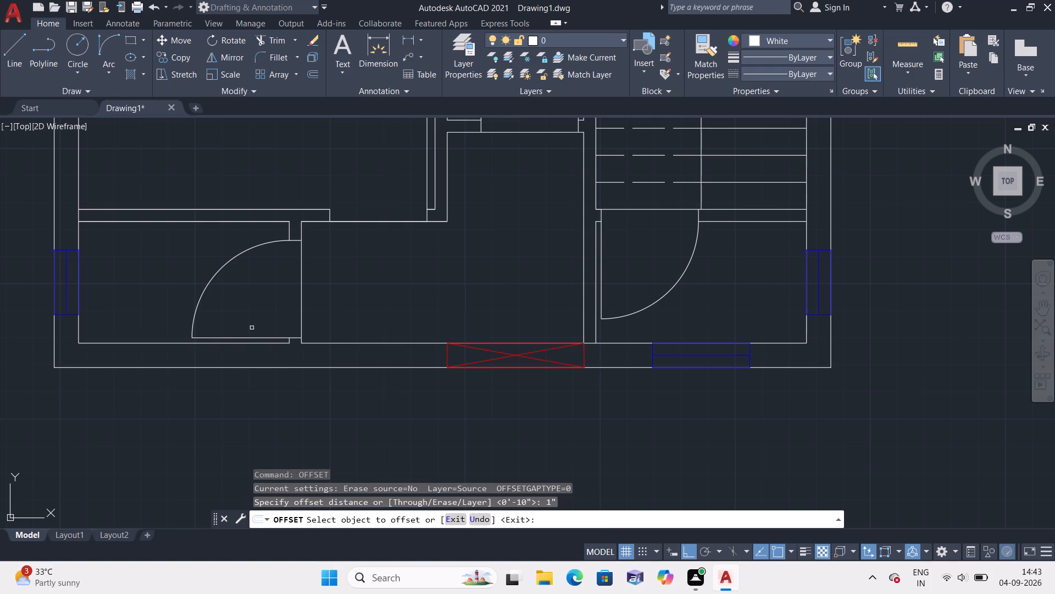
{"action": "left_click", "coordinate": [257, 337]}
{"action": "left_click", "coordinate": [258, 322]}
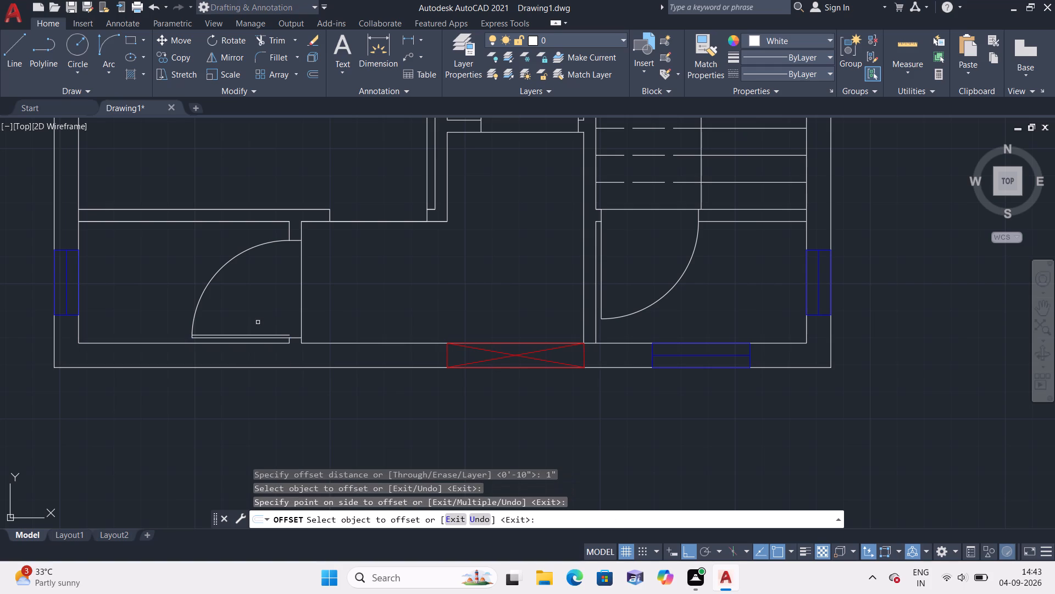
{"action": "left_click", "coordinate": [602, 265]}
{"action": "left_click", "coordinate": [627, 255]}
Offset the door line beside the staircase 1" west and the middle west room's door line 1" south.
{"action": "middle_click_drag", "start_coordinate": [625, 244], "coordinate": [646, 366]}
{"action": "scroll", "coordinate": [625, 244], "scroll_direction": "down", "scroll_amount": 1}
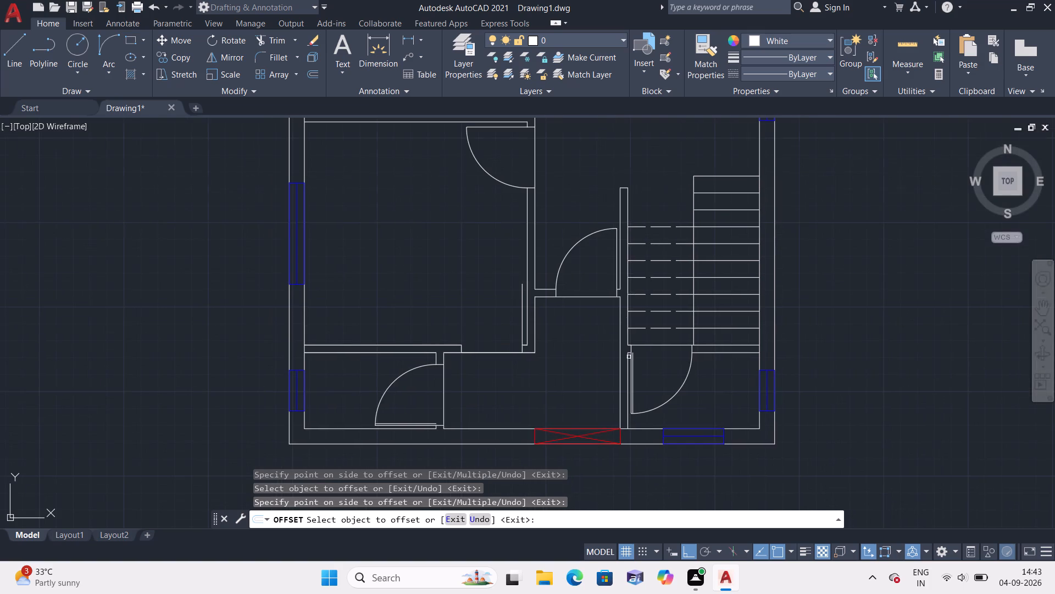
{"action": "scroll", "coordinate": [599, 269], "scroll_direction": "up", "scroll_amount": 2}
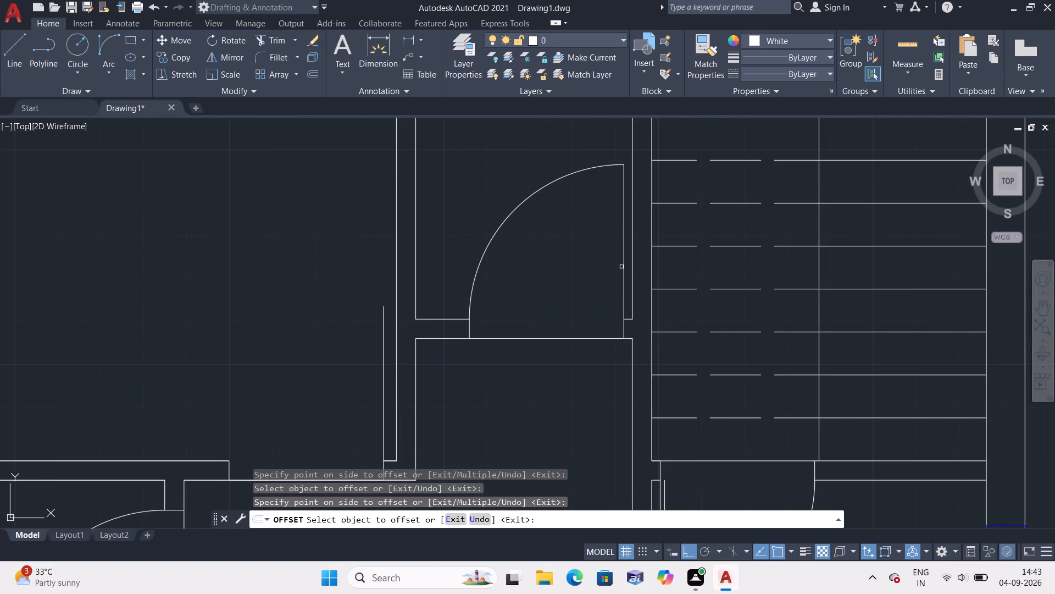
{"action": "left_click", "coordinate": [623, 267]}
{"action": "left_click", "coordinate": [599, 272]}
{"action": "scroll", "coordinate": [486, 249], "scroll_direction": "down", "scroll_amount": 3}
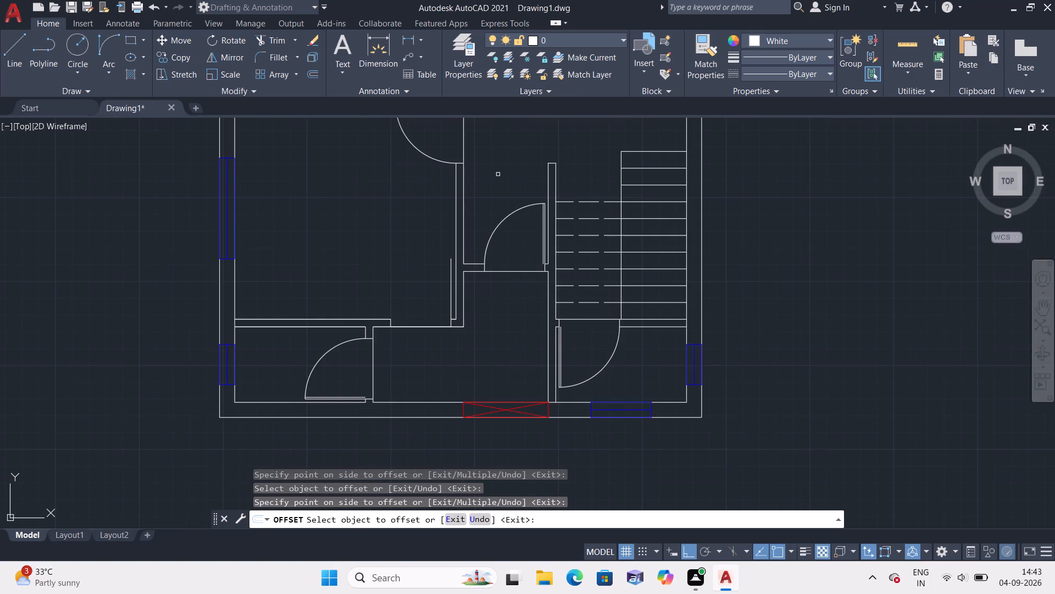
{"action": "middle_click_drag", "start_coordinate": [498, 173], "coordinate": [499, 236]}
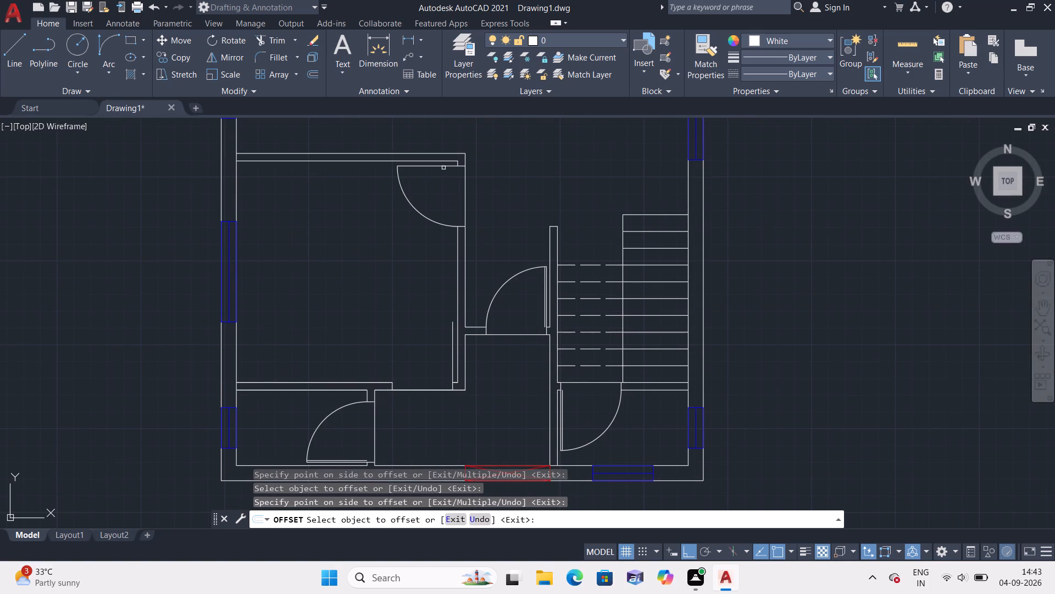
{"action": "left_click", "coordinate": [443, 164]}
{"action": "left_click", "coordinate": [427, 194]}
Offset the northeast room's door line 1" east and the northwest room's door line 1" west.
{"action": "scroll", "coordinate": [482, 173], "scroll_direction": "down", "scroll_amount": 1}
{"action": "middle_click_drag", "start_coordinate": [523, 128], "coordinate": [542, 299]}
{"action": "scroll", "coordinate": [494, 239], "scroll_direction": "up", "scroll_amount": 3}
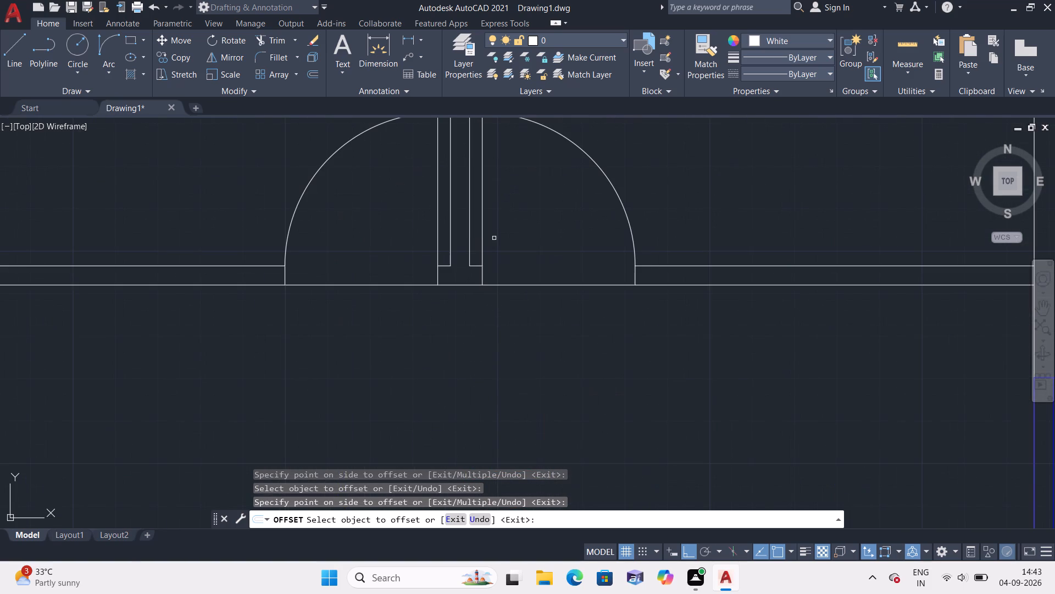
{"action": "left_click", "coordinate": [484, 238]}
{"action": "left_click", "coordinate": [529, 229]}
{"action": "left_click", "coordinate": [439, 246]}
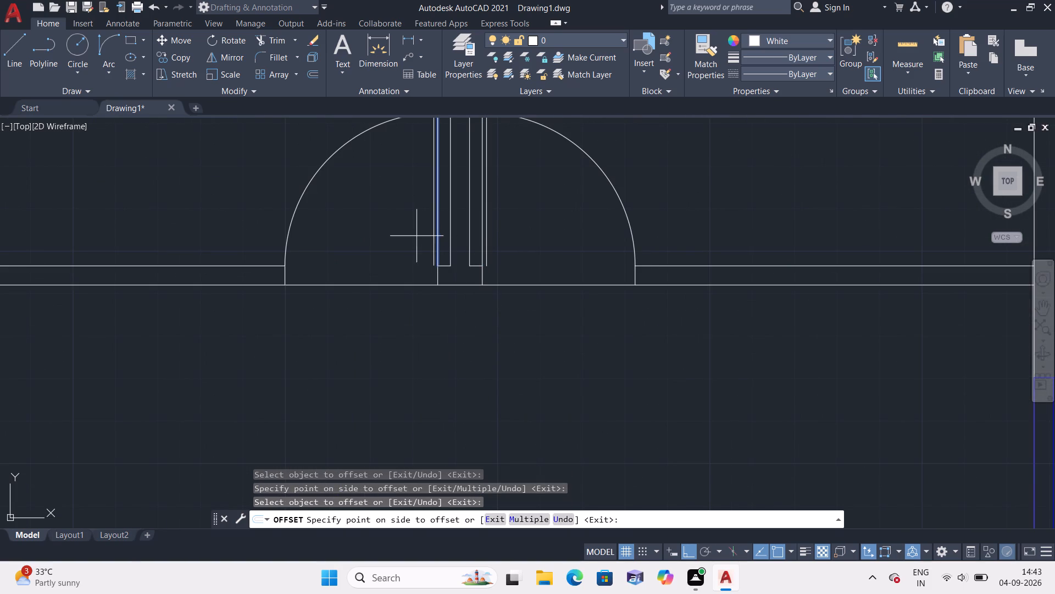
{"action": "left_click", "coordinate": [408, 234]}
{"action": "key", "text": "Escape"}
Extend the northwest and northeast rooms' offset door lines south to the outer line of the wall.
{"action": "type", "text": "extend"}
{"action": "key", "text": "space"}
{"action": "left_click", "coordinate": [433, 240]}
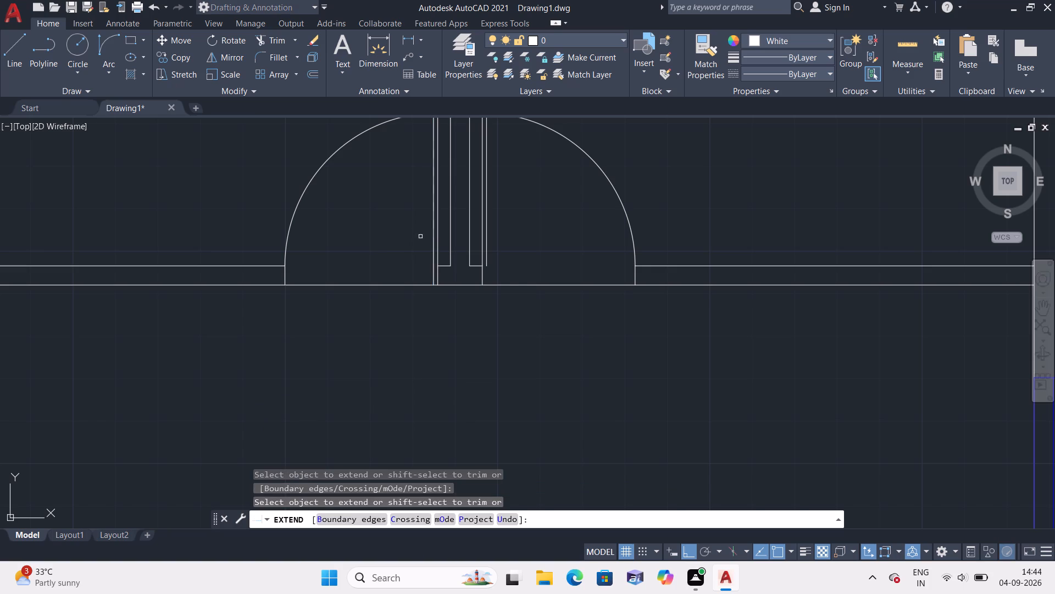
{"action": "left_click", "coordinate": [487, 249]}
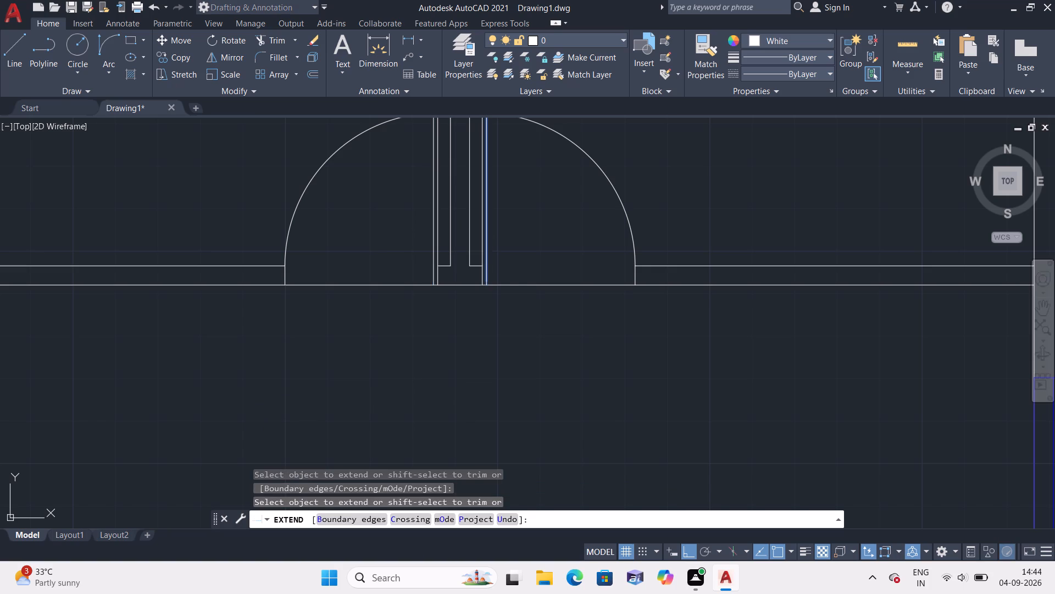
Extend the middle west room's offset door line east and the staircase passage's offset door line south to the far wall lines.
{"action": "scroll", "coordinate": [505, 254], "scroll_direction": "down", "scroll_amount": 2}
{"action": "middle_click_drag", "start_coordinate": [485, 385], "coordinate": [459, 236]}
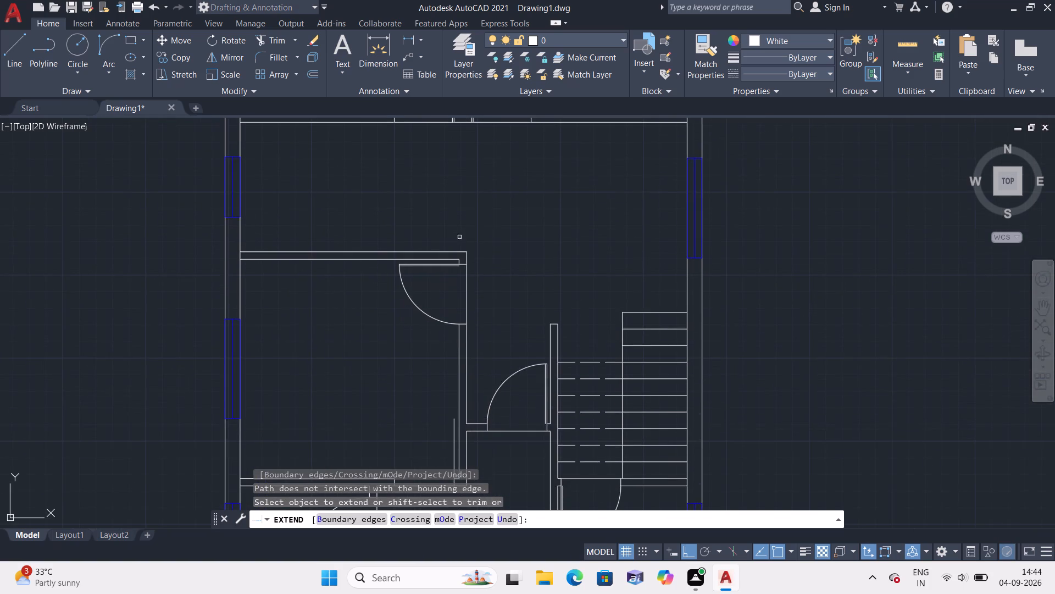
{"action": "scroll", "coordinate": [443, 287], "scroll_direction": "up", "scroll_amount": 3}
{"action": "left_click", "coordinate": [464, 216]}
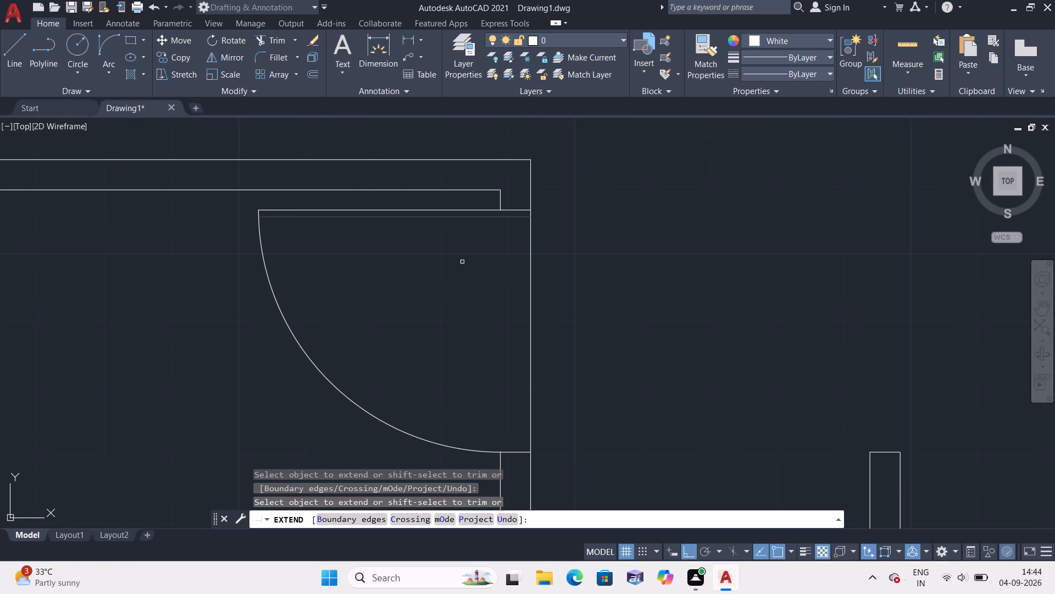
{"action": "scroll", "coordinate": [458, 276], "scroll_direction": "down", "scroll_amount": 3}
{"action": "middle_click_drag", "start_coordinate": [458, 301], "coordinate": [447, 141]}
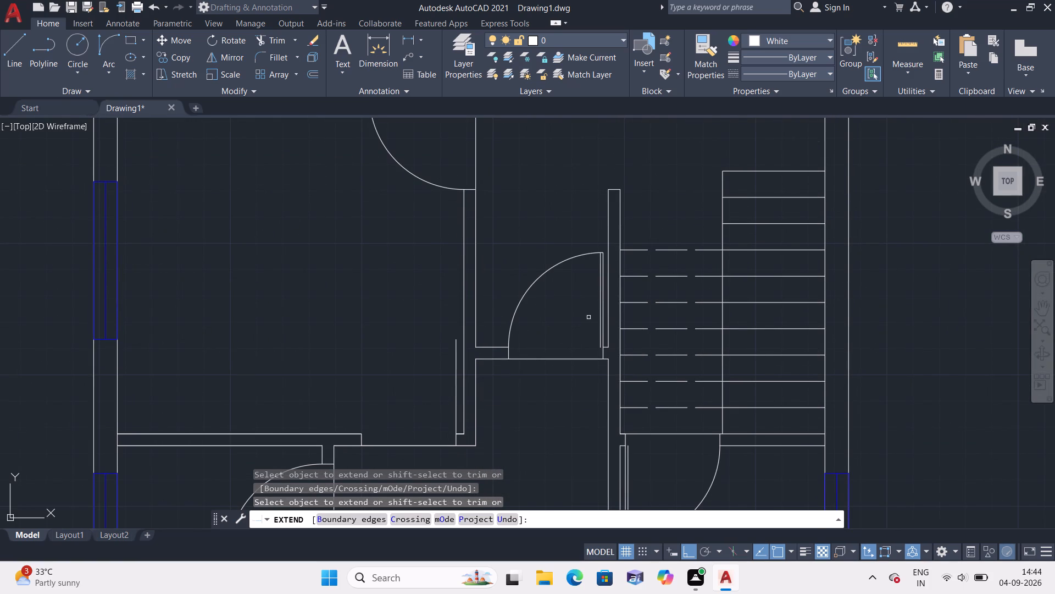
{"action": "left_click", "coordinate": [599, 345]}
Extend the southwest room's offset door line east and the southeast room's offset door line north to the far wall lines.
{"action": "middle_click_drag", "start_coordinate": [546, 323], "coordinate": [525, 166]}
{"action": "scroll", "coordinate": [524, 242], "scroll_direction": "down", "scroll_amount": 1}
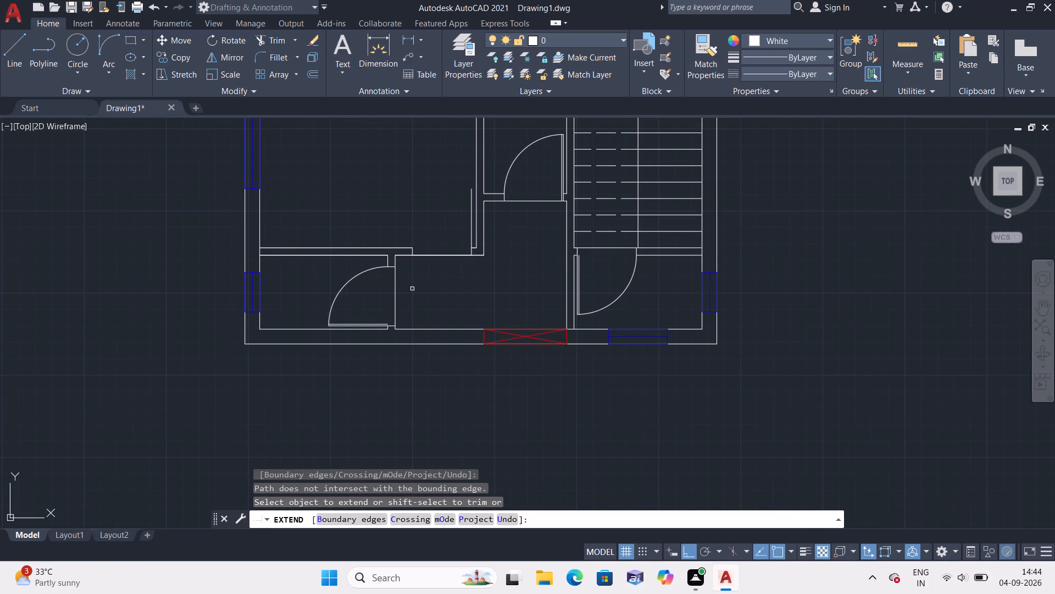
{"action": "scroll", "coordinate": [377, 318], "scroll_direction": "up", "scroll_amount": 2}
{"action": "left_click", "coordinate": [392, 332]}
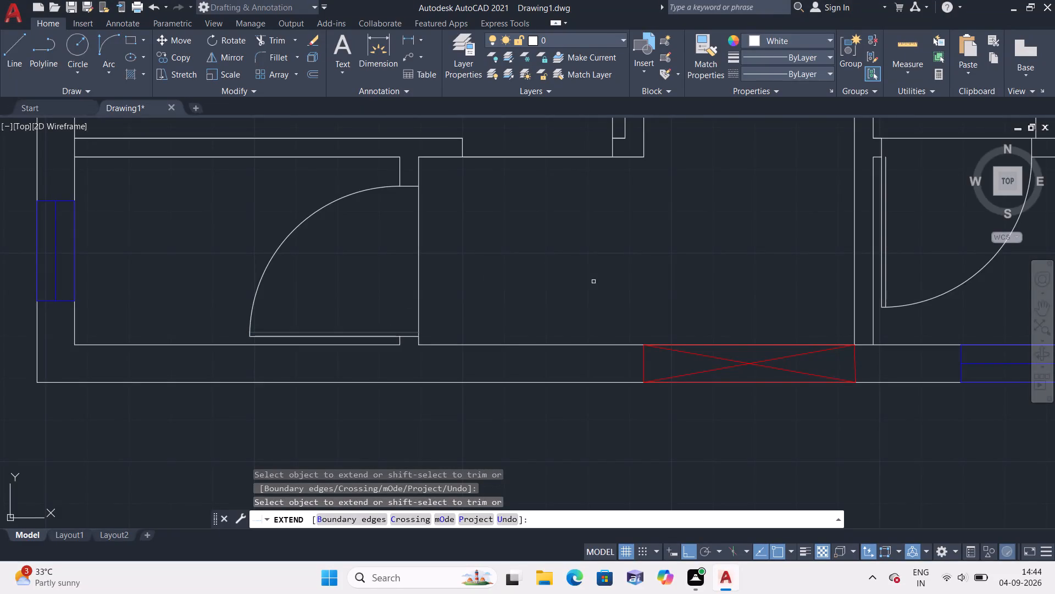
{"action": "scroll", "coordinate": [708, 269], "scroll_direction": "down", "scroll_amount": 1}
{"action": "scroll", "coordinate": [803, 246], "scroll_direction": "up", "scroll_amount": 2}
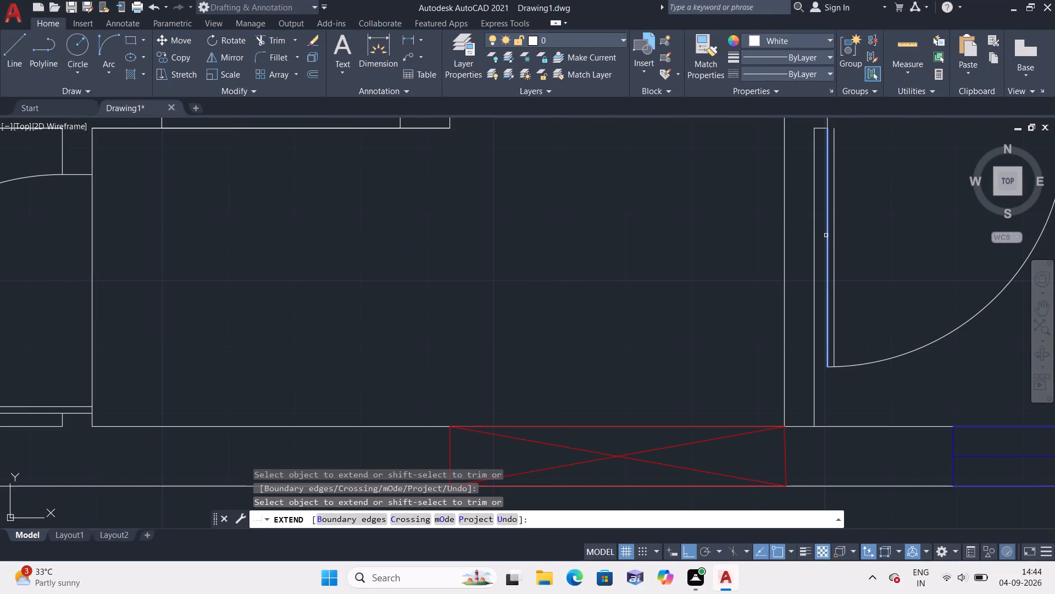
{"action": "left_click", "coordinate": [832, 239]}
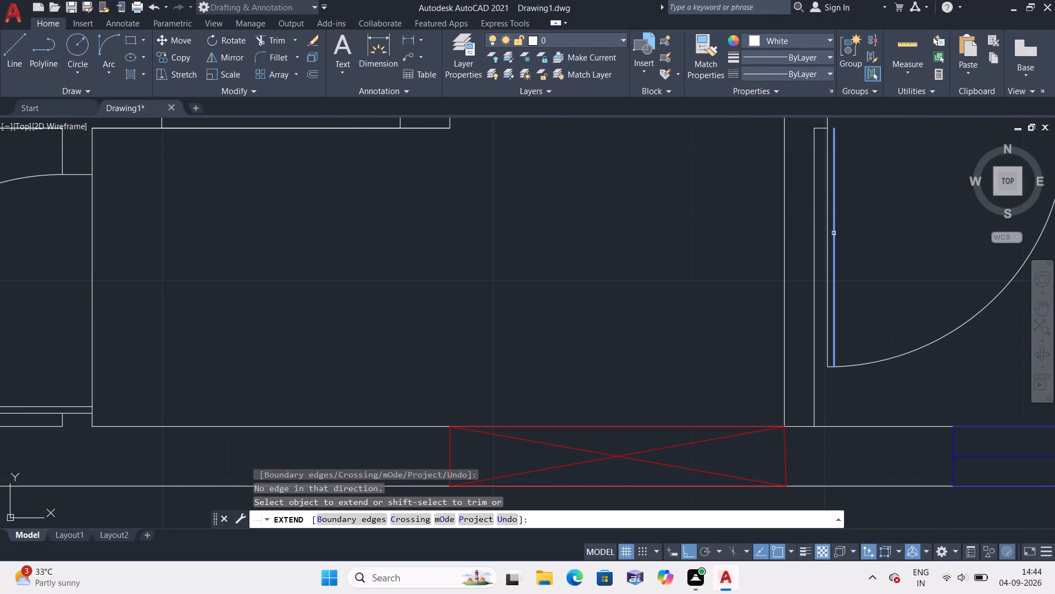
{"action": "scroll", "coordinate": [835, 179], "scroll_direction": "down", "scroll_amount": 1}
{"action": "left_click", "coordinate": [835, 170]}
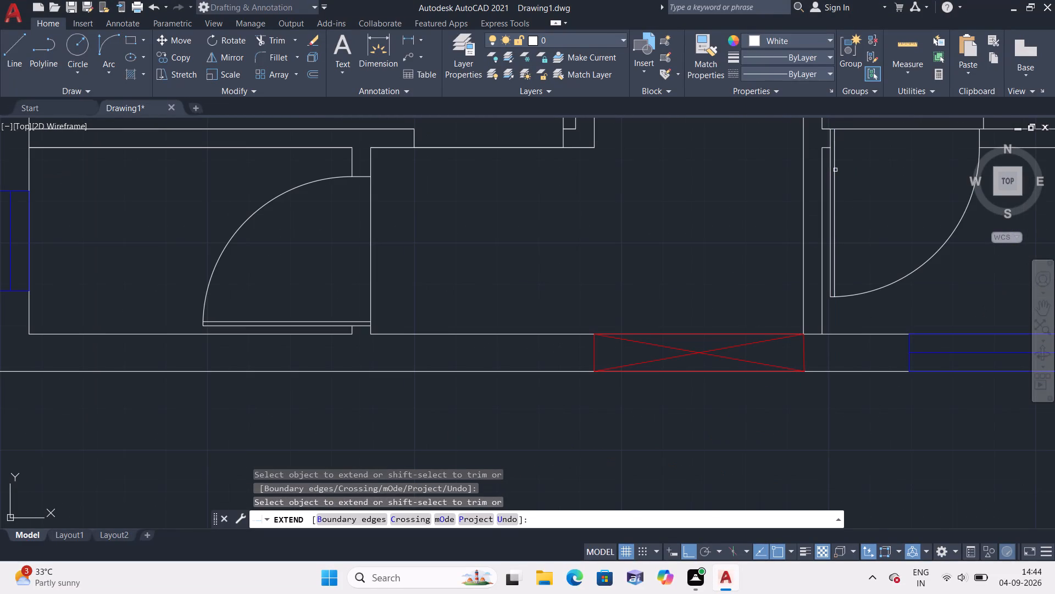
{"action": "key", "text": "Escape"}
{"action": "scroll", "coordinate": [835, 170], "scroll_direction": "down", "scroll_amount": 2}
{"action": "middle_click_drag", "start_coordinate": [733, 225], "coordinate": [721, 234]}
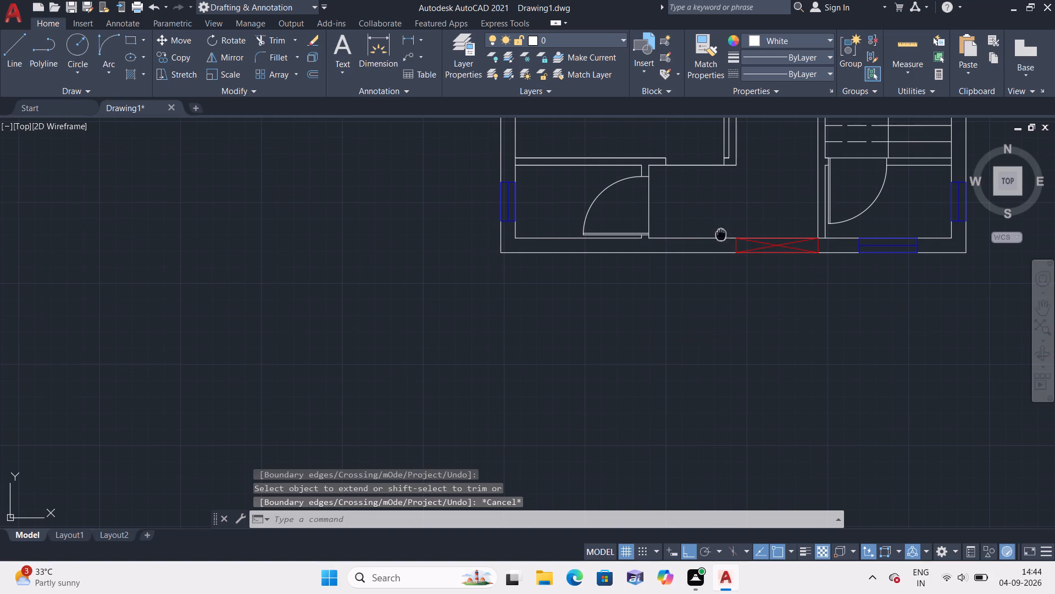
{"action": "middle_click_drag", "start_coordinate": [721, 234], "coordinate": [680, 297]}
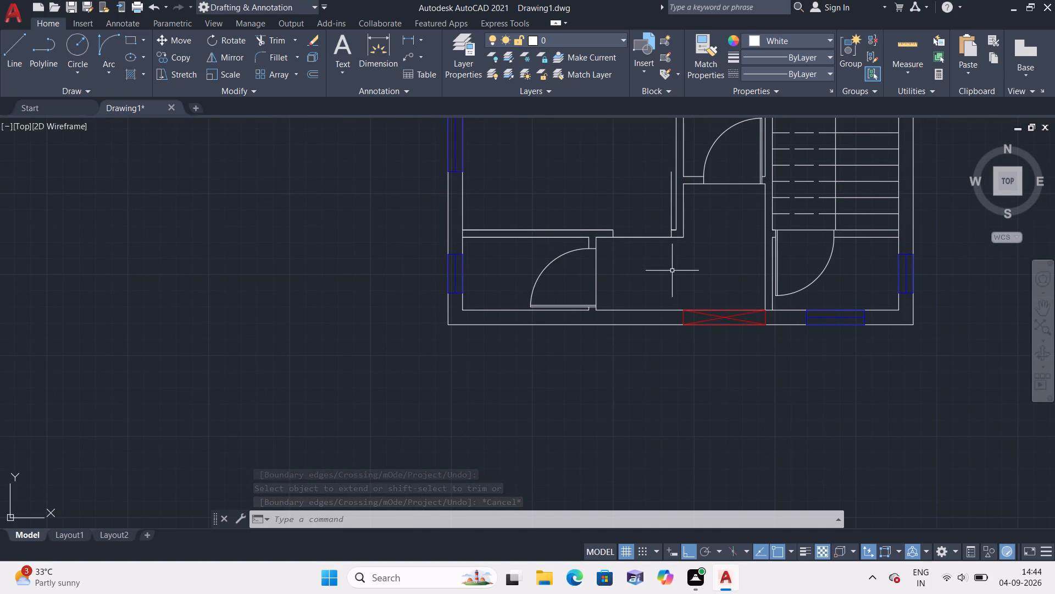
{"action": "key", "text": "Escape"}
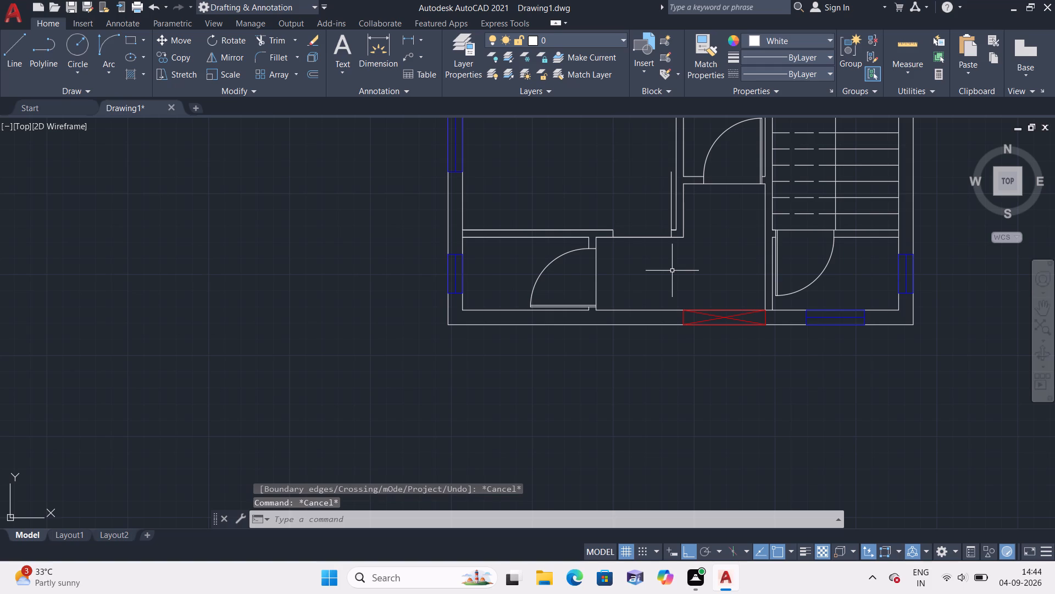
Examine the door openings throughout the floor plan for missing leaves and swing arcs.
{"action": "scroll", "coordinate": [637, 213], "scroll_direction": "down", "scroll_amount": 1}
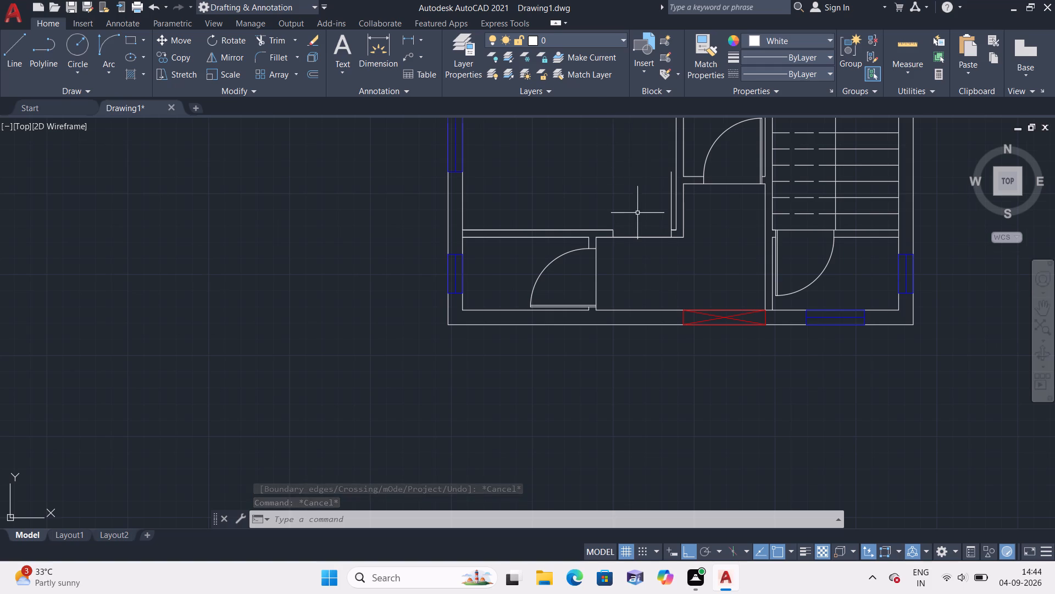
{"action": "scroll", "coordinate": [637, 213], "scroll_direction": "down", "scroll_amount": 1}
{"action": "middle_click_drag", "start_coordinate": [637, 197], "coordinate": [499, 291]}
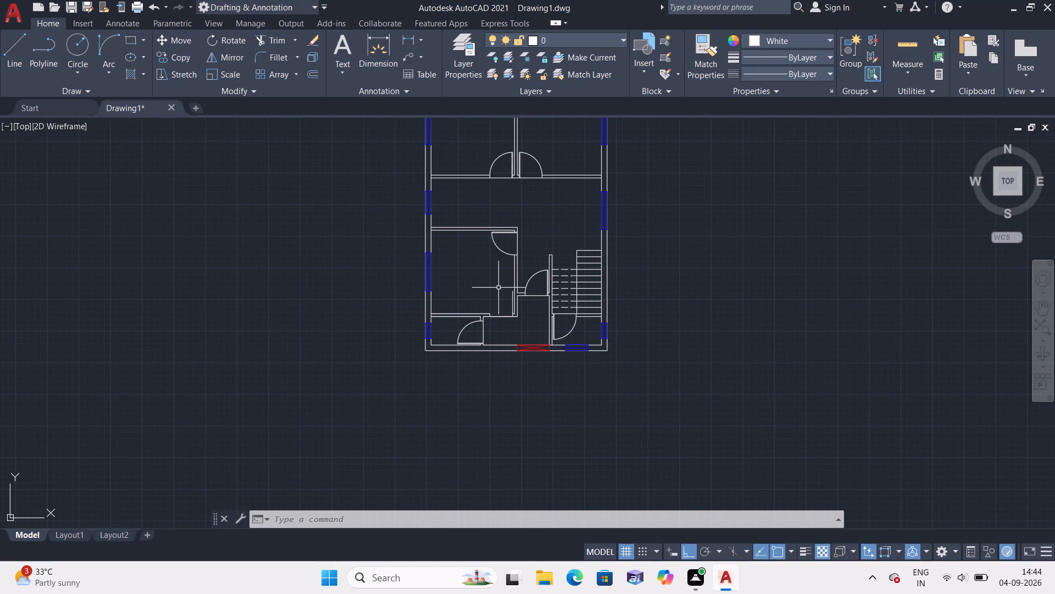
{"action": "scroll", "coordinate": [497, 287], "scroll_direction": "up", "scroll_amount": 1}
{"action": "scroll", "coordinate": [451, 323], "scroll_direction": "up", "scroll_amount": 2}
{"action": "middle_click_drag", "start_coordinate": [394, 360], "coordinate": [387, 357]}
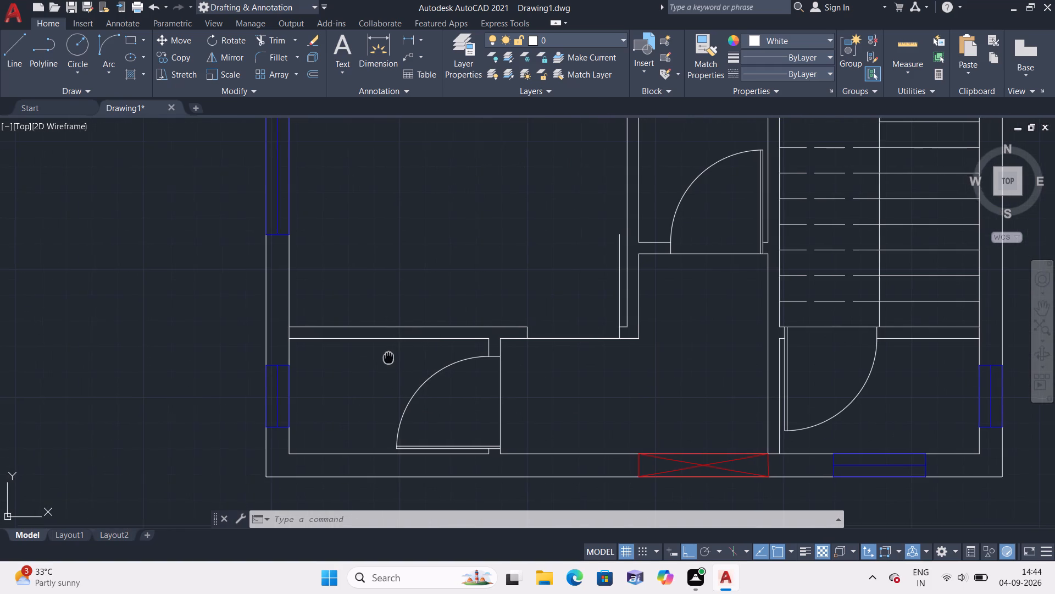
{"action": "middle_click_drag", "start_coordinate": [387, 357], "coordinate": [351, 284]}
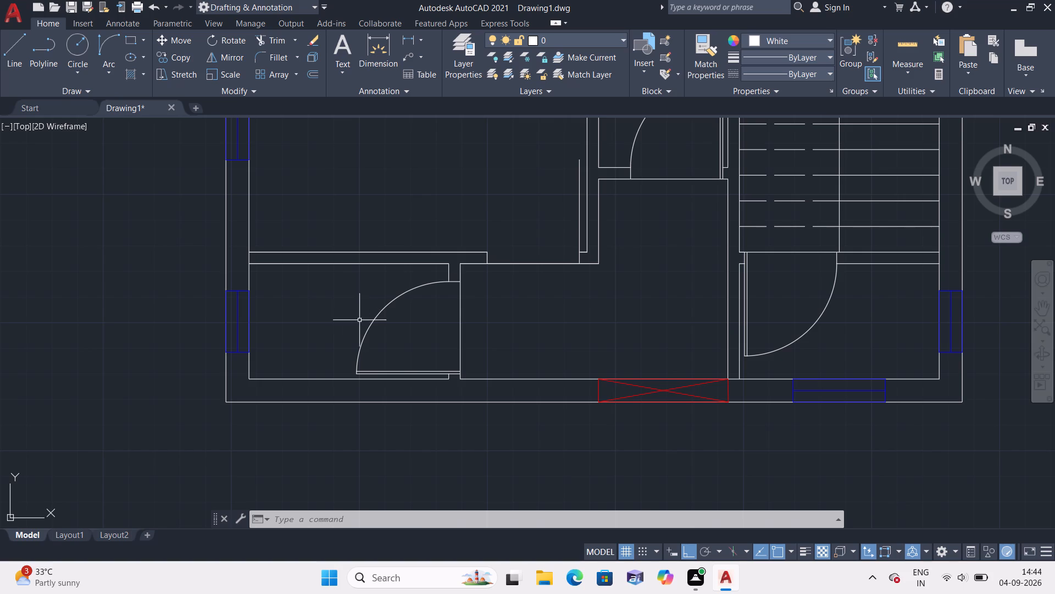
{"action": "scroll", "coordinate": [621, 384], "scroll_direction": "down", "scroll_amount": 1}
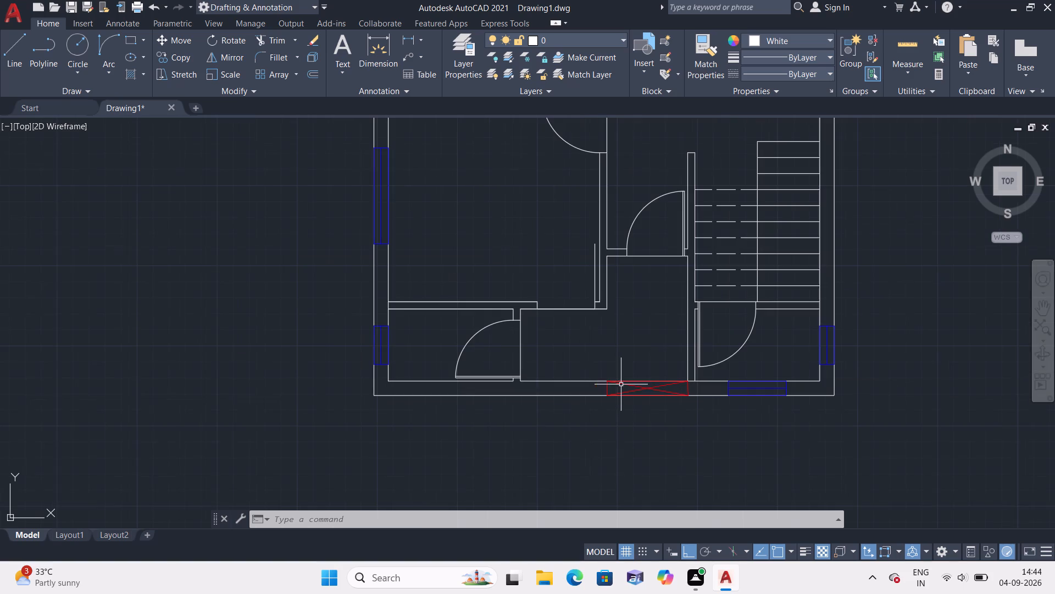
{"action": "middle_click_drag", "start_coordinate": [619, 380], "coordinate": [536, 413]}
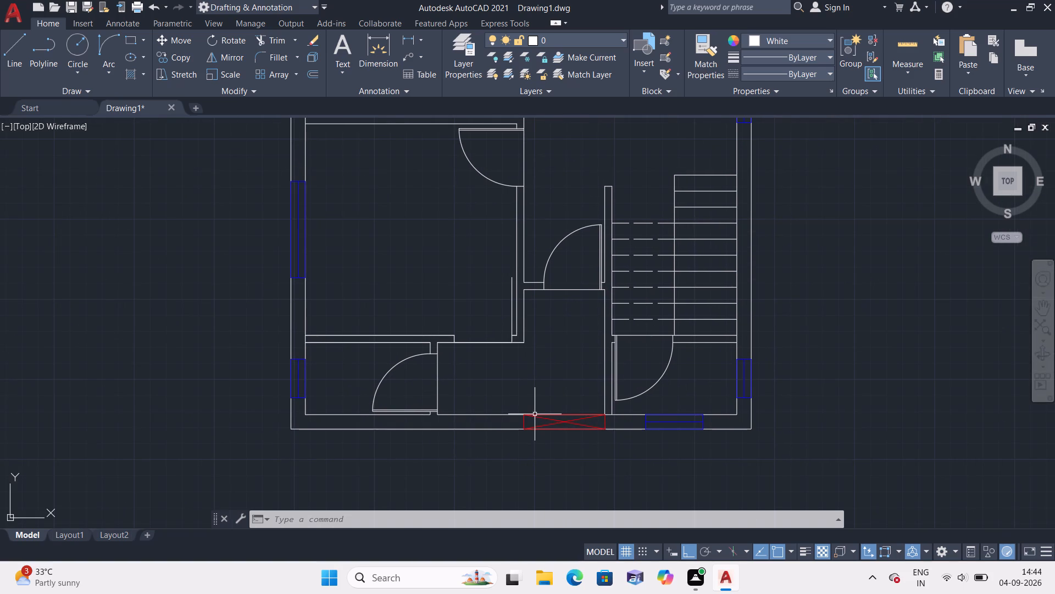
{"action": "scroll", "coordinate": [601, 276], "scroll_direction": "down", "scroll_amount": 1}
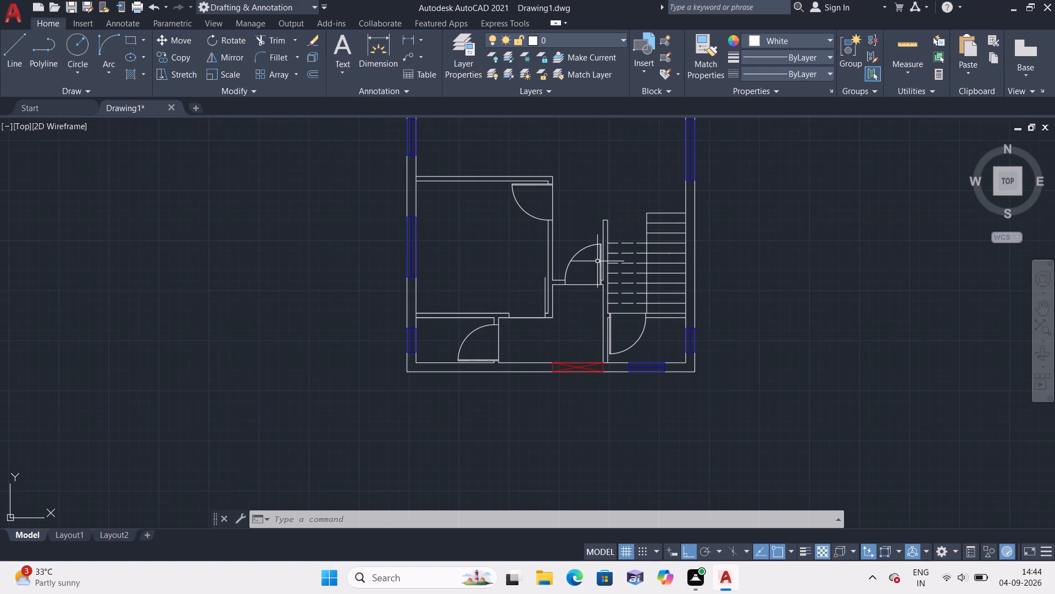
{"action": "middle_click_drag", "start_coordinate": [597, 261], "coordinate": [619, 388]}
{"action": "scroll", "coordinate": [624, 314], "scroll_direction": "down", "scroll_amount": 1}
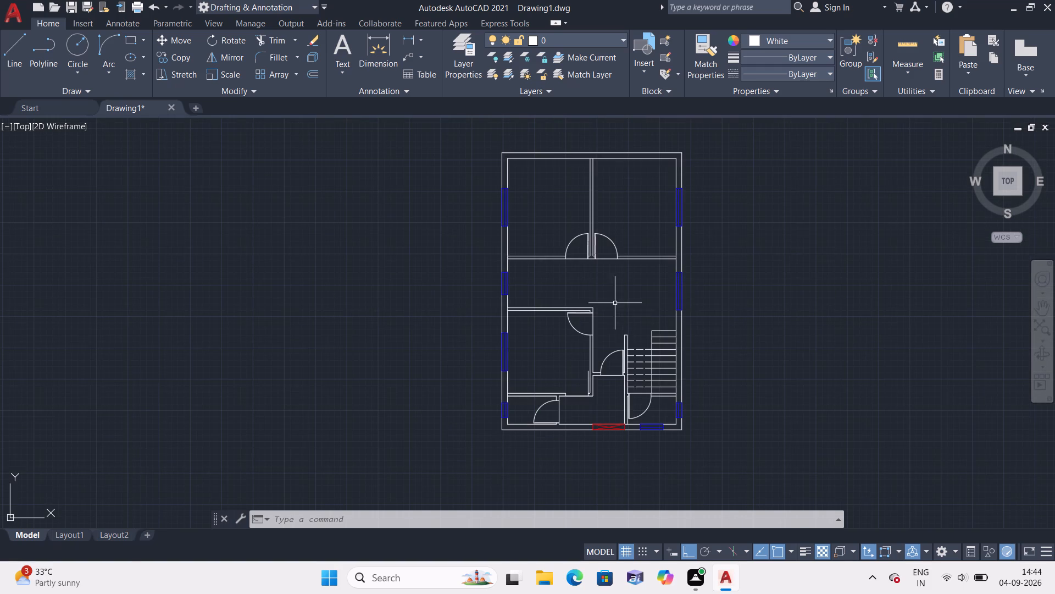
{"action": "scroll", "coordinate": [535, 202], "scroll_direction": "up", "scroll_amount": 1}
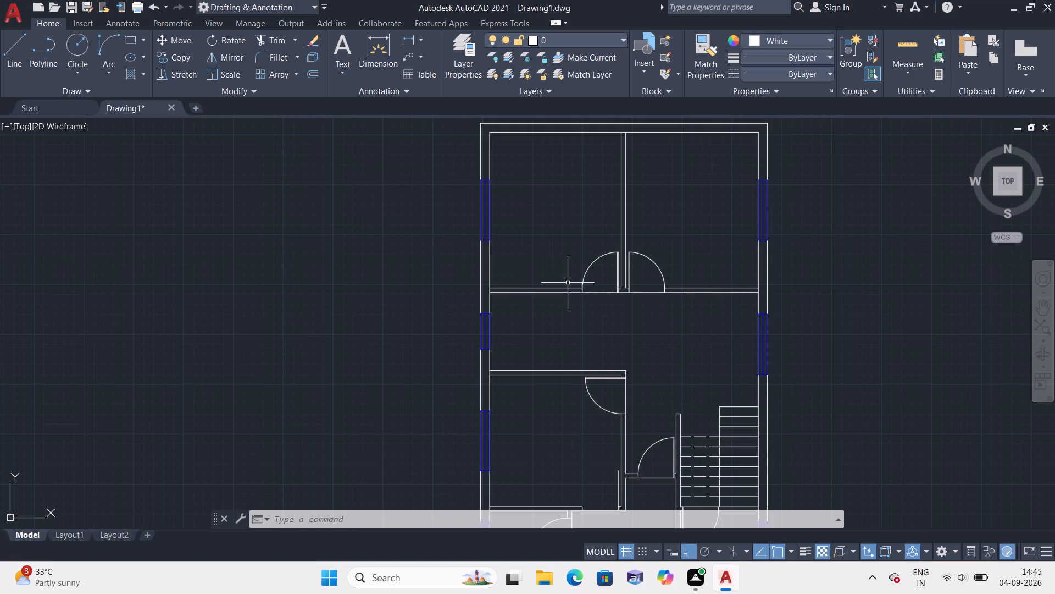
{"action": "scroll", "coordinate": [640, 305], "scroll_direction": "up", "scroll_amount": 1}
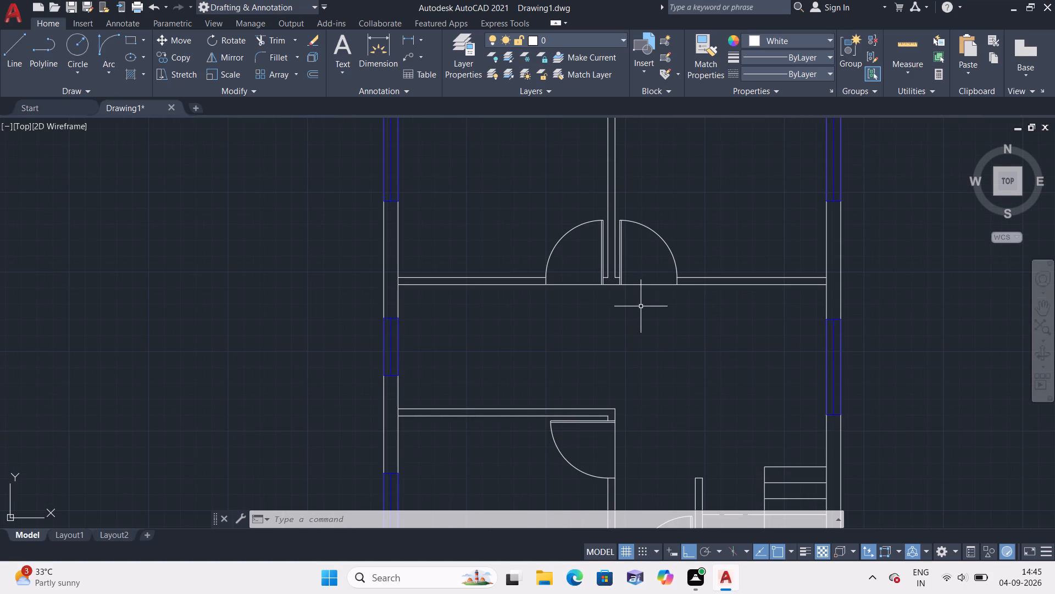
{"action": "middle_click_drag", "start_coordinate": [641, 306], "coordinate": [578, 213]}
{"action": "scroll", "coordinate": [575, 234], "scroll_direction": "down", "scroll_amount": 1}
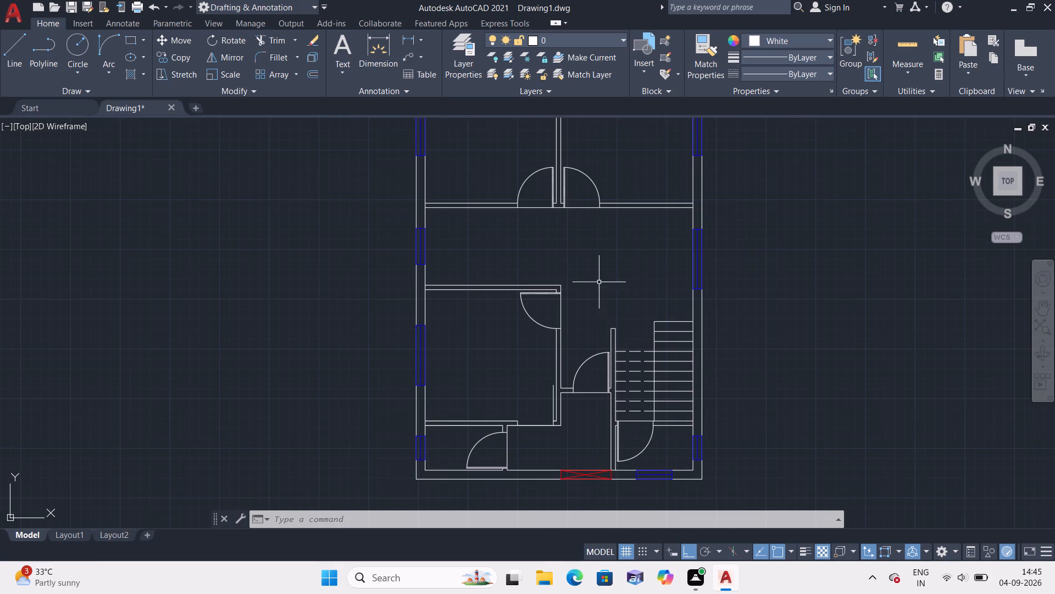
{"action": "middle_click_drag", "start_coordinate": [598, 294], "coordinate": [568, 231]}
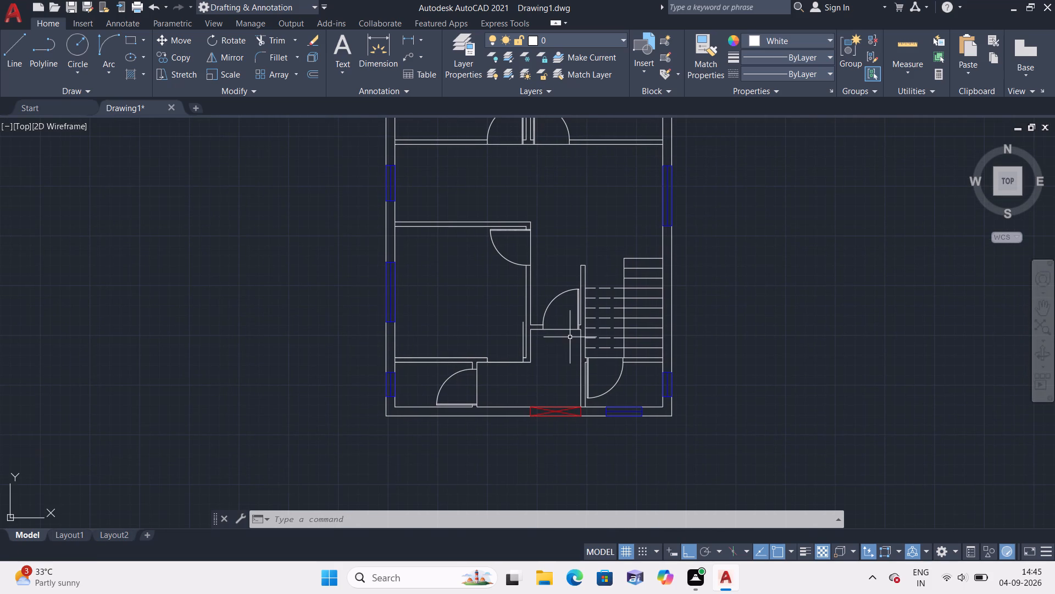
{"action": "scroll", "coordinate": [570, 337], "scroll_direction": "up", "scroll_amount": 1}
{"action": "scroll", "coordinate": [491, 340], "scroll_direction": "up", "scroll_amount": 1}
{"action": "scroll", "coordinate": [473, 326], "scroll_direction": "down", "scroll_amount": 1}
{"action": "middle_click_drag", "start_coordinate": [471, 322], "coordinate": [417, 257]}
{"action": "scroll", "coordinate": [410, 257], "scroll_direction": "down", "scroll_amount": 1}
{"action": "middle_click_drag", "start_coordinate": [410, 257], "coordinate": [430, 298]}
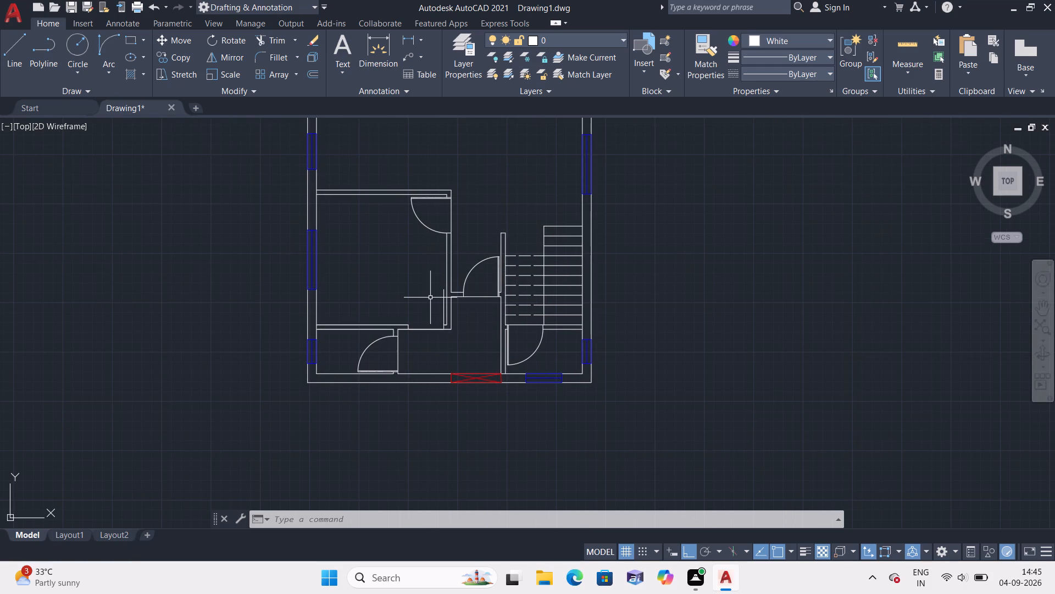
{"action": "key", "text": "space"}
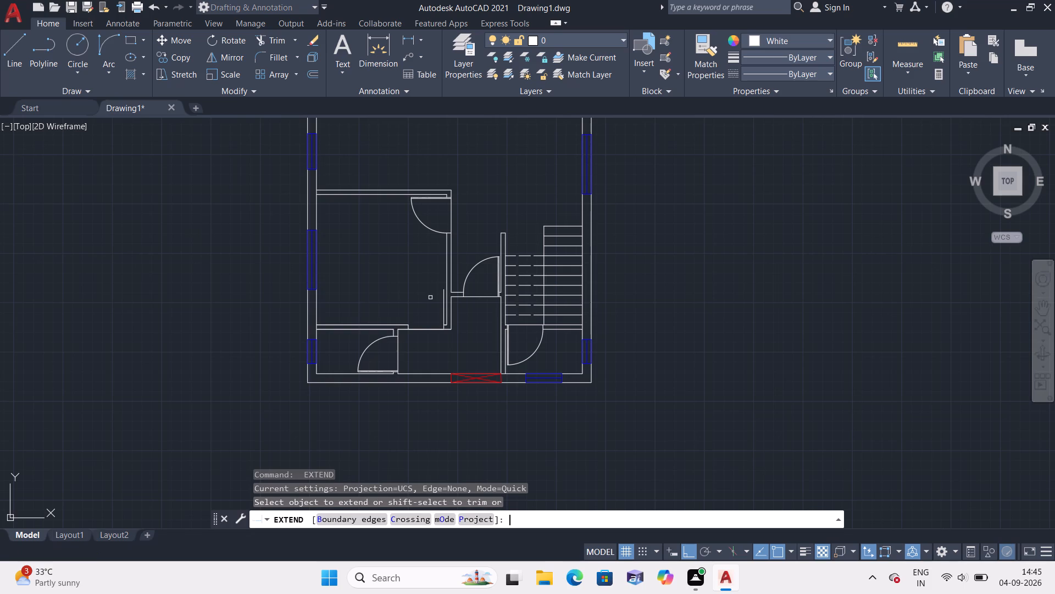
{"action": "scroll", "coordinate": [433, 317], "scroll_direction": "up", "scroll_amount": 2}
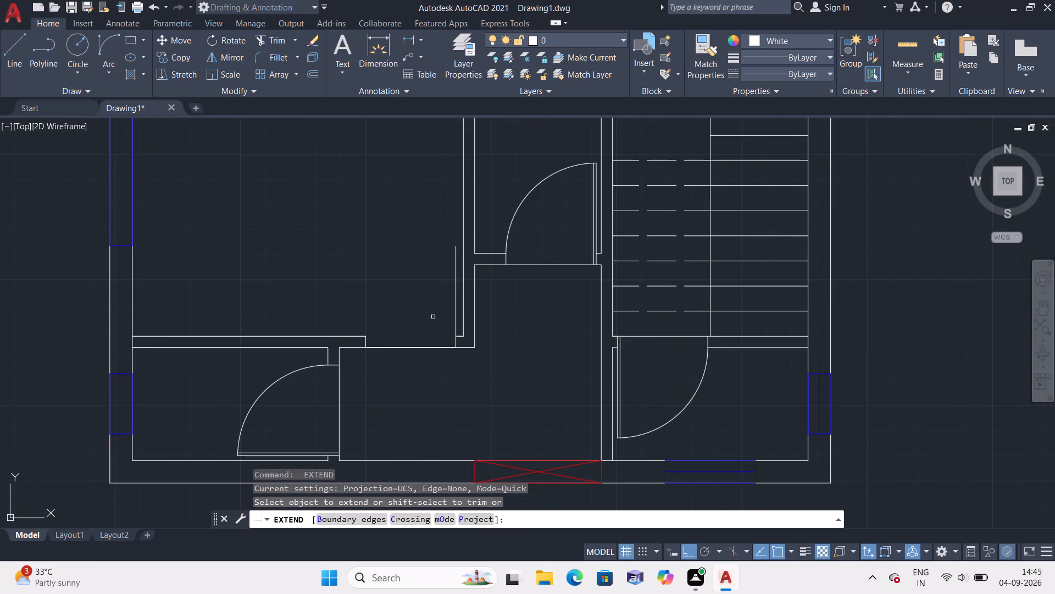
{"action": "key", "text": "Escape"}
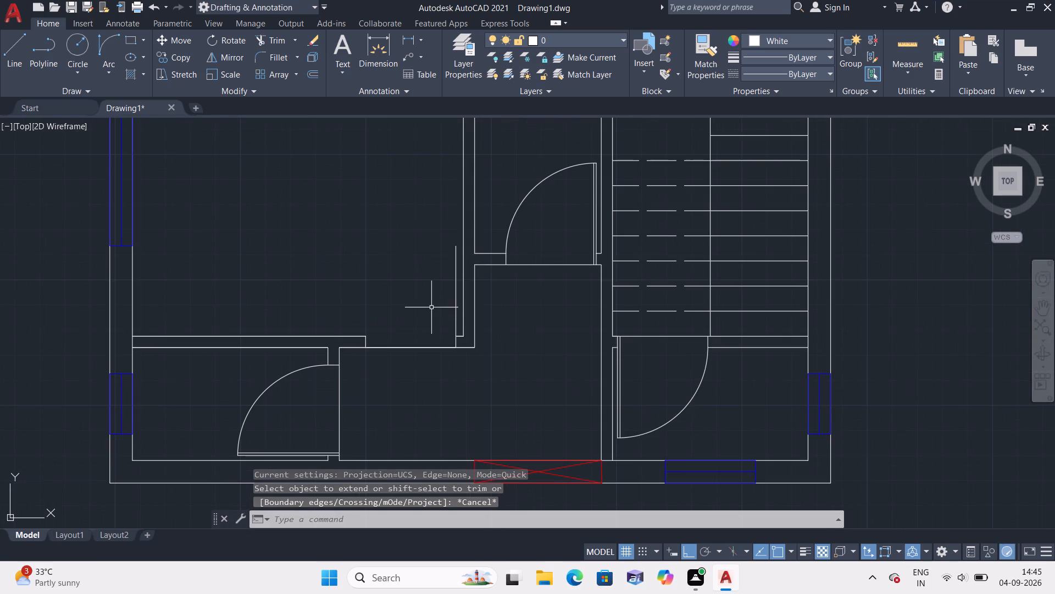
Draw the middle west room's south door swing arc from the door line's north end to the opening's west jamb.
{"action": "left_click", "coordinate": [112, 73]}
{"action": "left_click", "coordinate": [179, 238]}
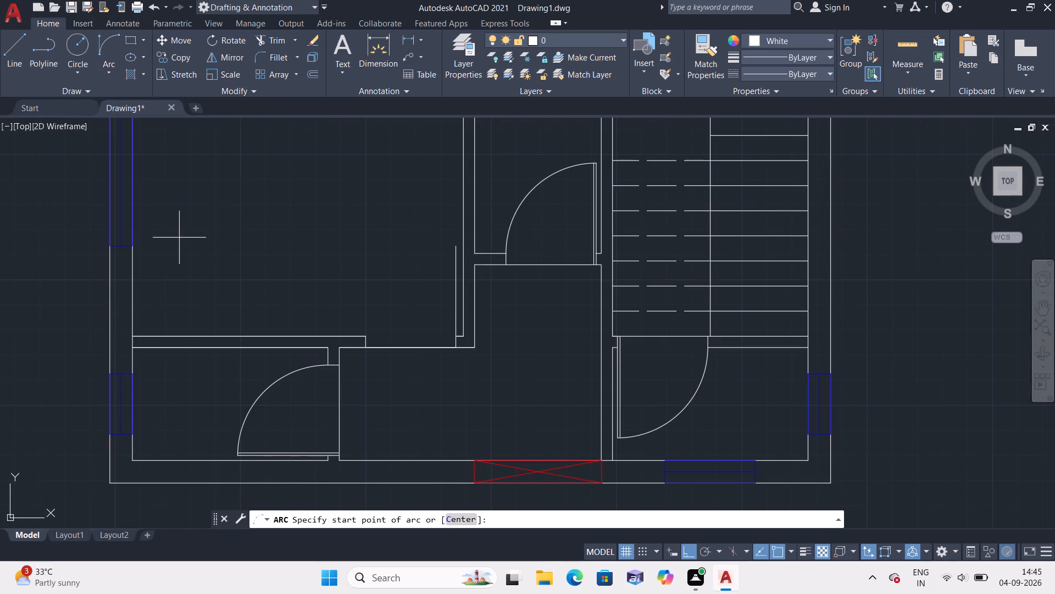
{"action": "left_click", "coordinate": [456, 248]}
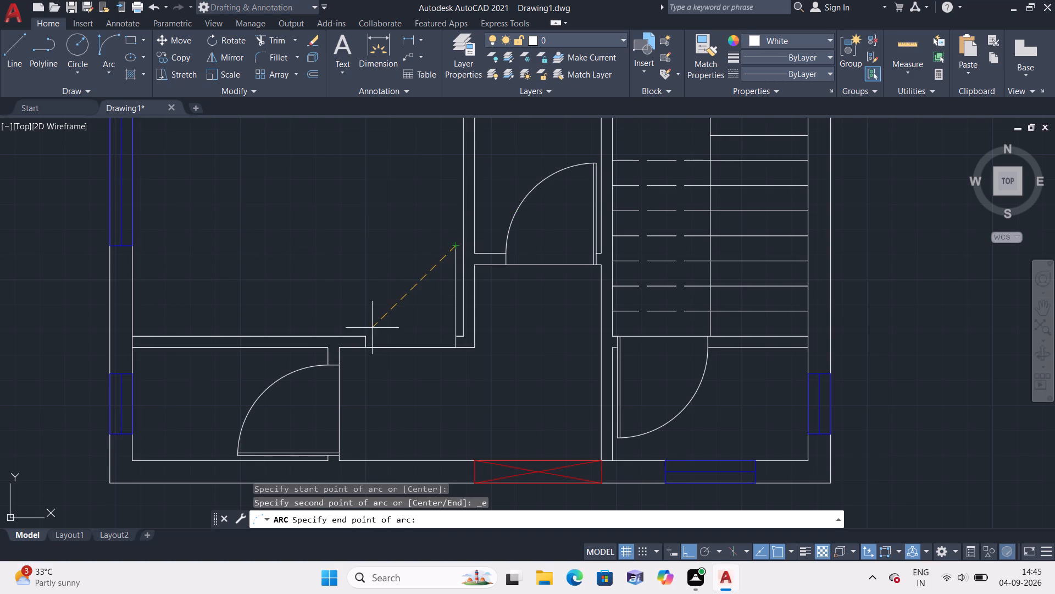
{"action": "left_click", "coordinate": [363, 338]}
{"action": "left_click", "coordinate": [356, 282]}
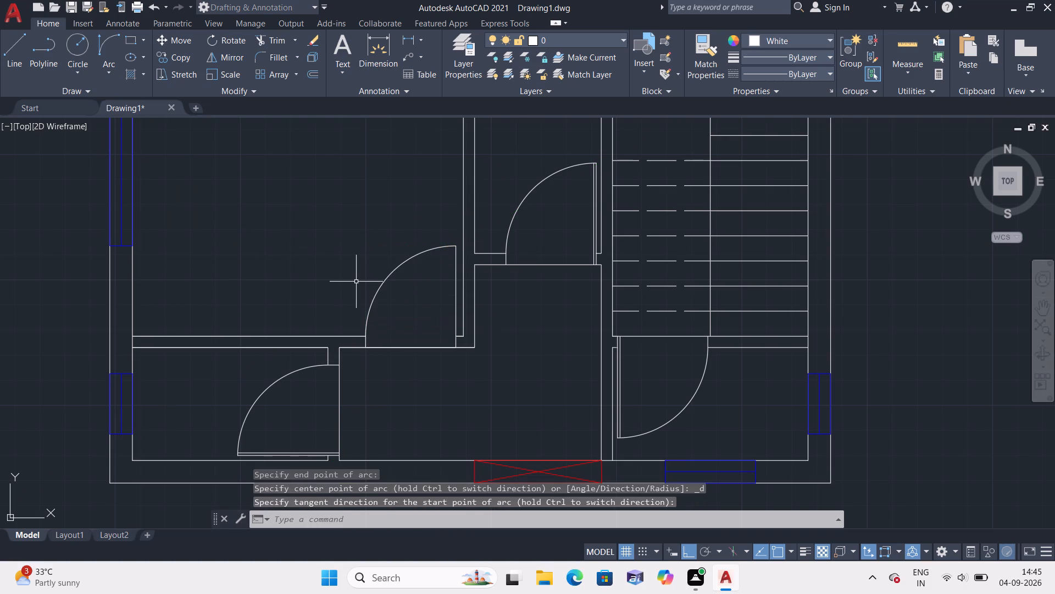
Offset the middle west room's south door line 1" west.
{"action": "type", "text": "offset"}
{"action": "key", "text": "space"}
{"action": "key", "text": "1"}
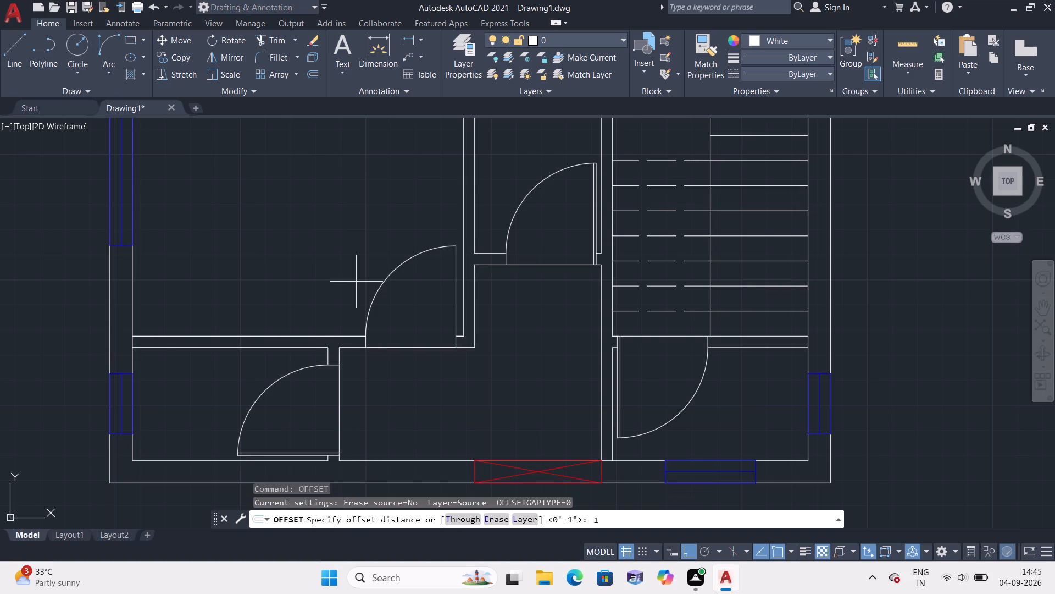
{"action": "key", "text": "shift+quotedbl"}
{"action": "key", "text": "space"}
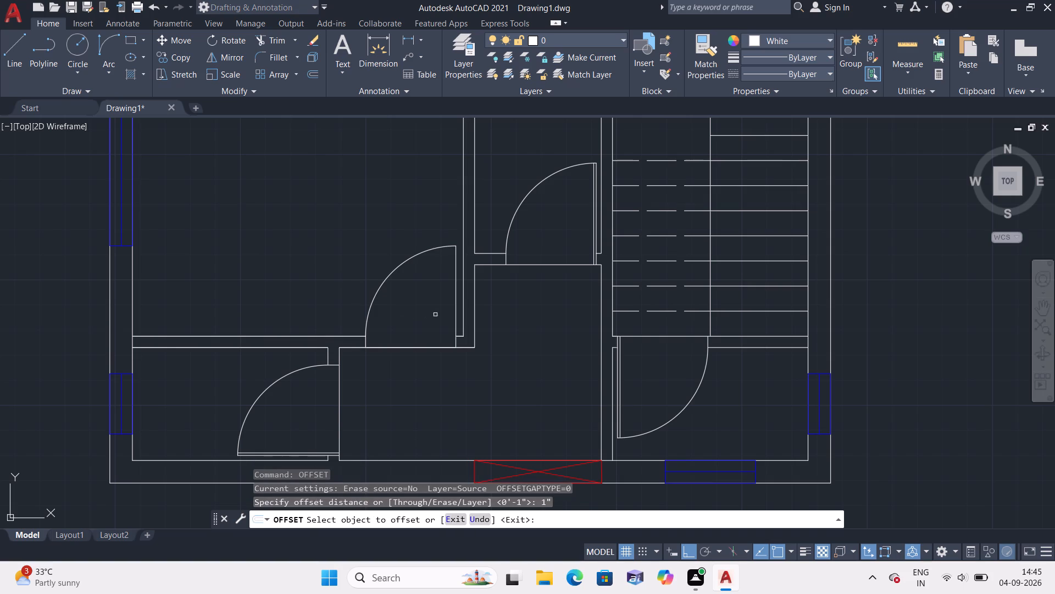
{"action": "left_click", "coordinate": [456, 304]}
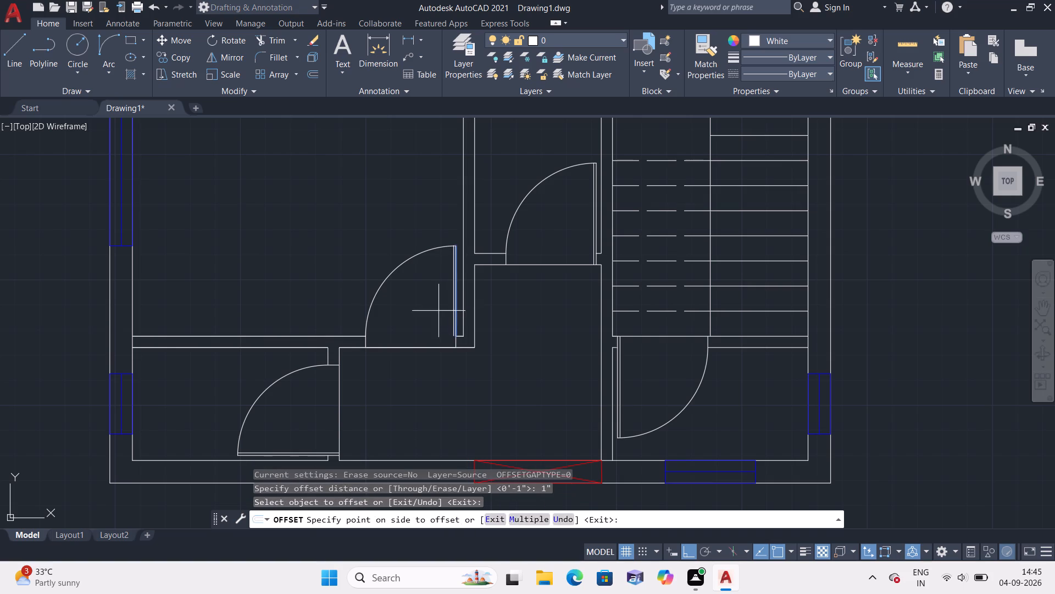
{"action": "left_click", "coordinate": [435, 311]}
{"action": "key", "text": "space"}
Extend the middle west room's south offset door line south to the outer line of the wall.
{"action": "key", "text": "e"}
{"action": "type", "text": "xtend"}
{"action": "key", "text": "space"}
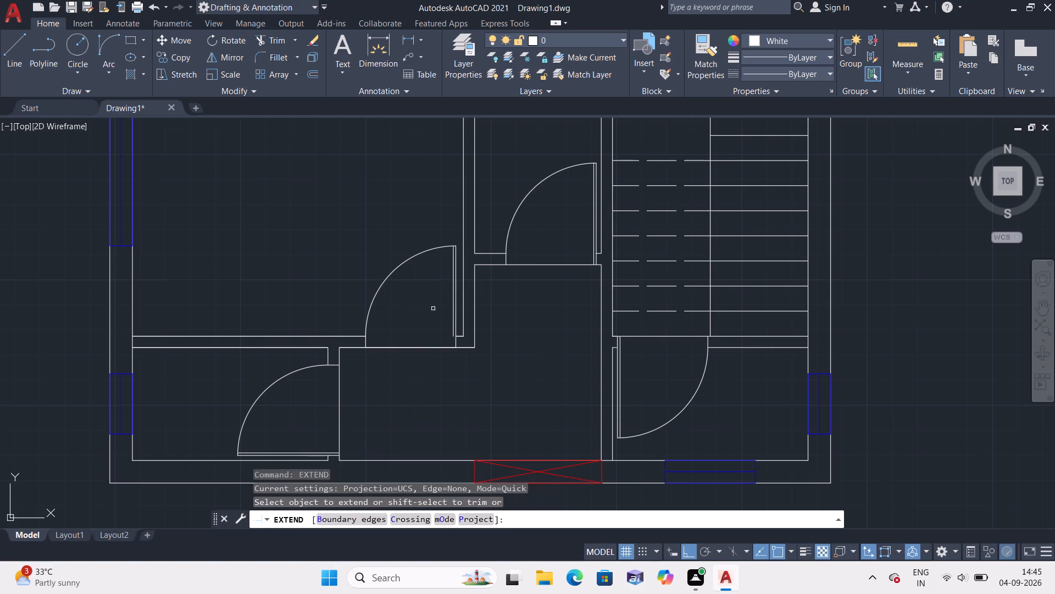
{"action": "scroll", "coordinate": [474, 334], "scroll_direction": "up", "scroll_amount": 3}
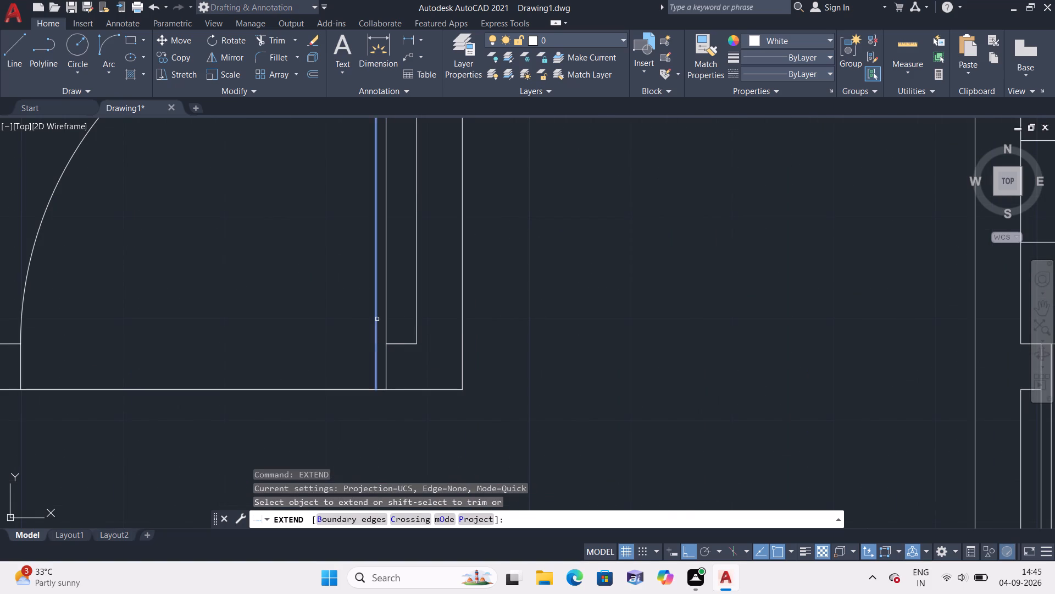
{"action": "left_click", "coordinate": [377, 319]}
{"action": "key", "text": "Escape"}
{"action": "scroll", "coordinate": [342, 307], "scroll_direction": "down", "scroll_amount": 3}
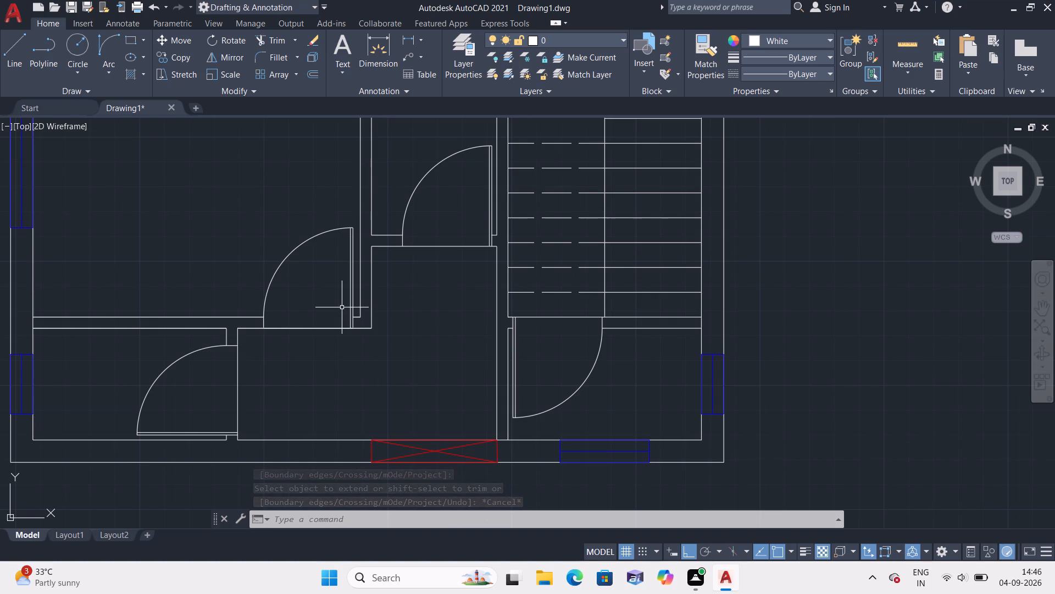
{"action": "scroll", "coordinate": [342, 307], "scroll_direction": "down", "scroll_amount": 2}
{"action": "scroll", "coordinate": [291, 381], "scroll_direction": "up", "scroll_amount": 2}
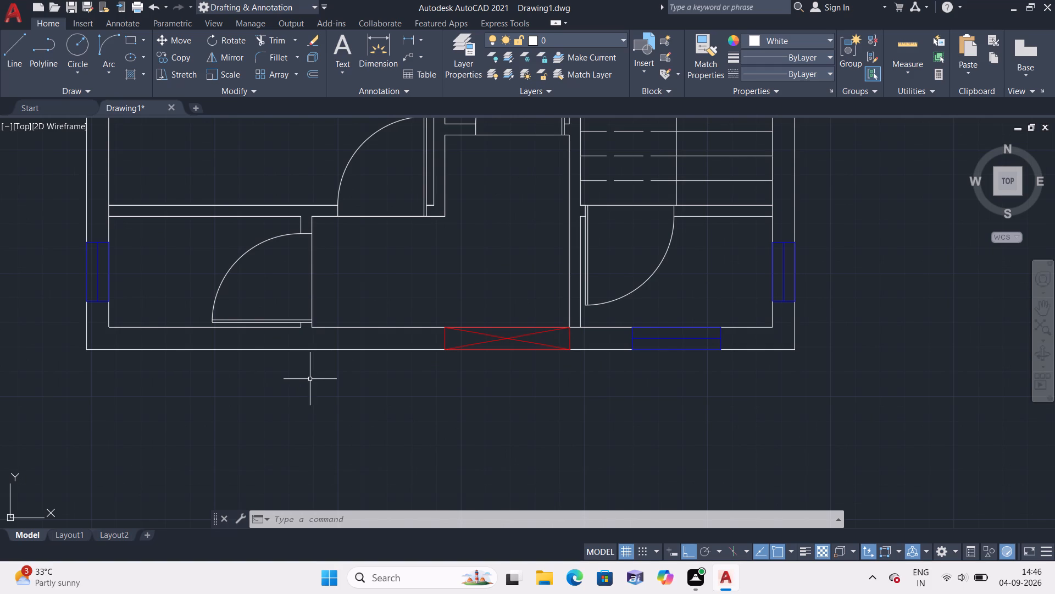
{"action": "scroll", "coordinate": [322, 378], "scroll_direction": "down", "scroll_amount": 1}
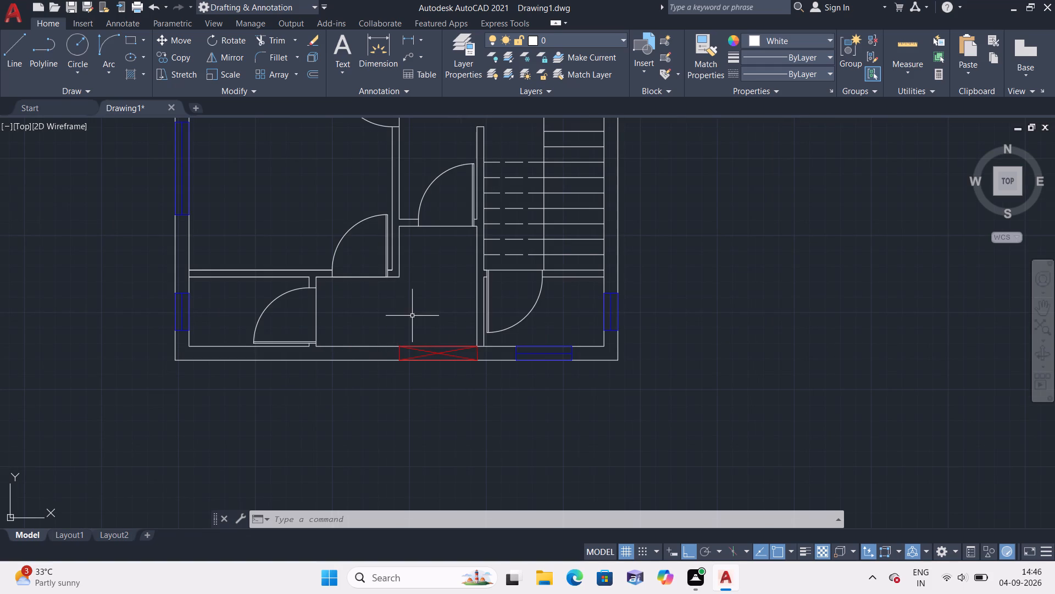
Hatch the west exterior wall segments north and south of the middle west room's blue window symbol with the ANSI31 pattern.
{"action": "scroll", "coordinate": [417, 305], "scroll_direction": "down", "scroll_amount": 1}
{"action": "middle_click_drag", "start_coordinate": [417, 305], "coordinate": [414, 387]}
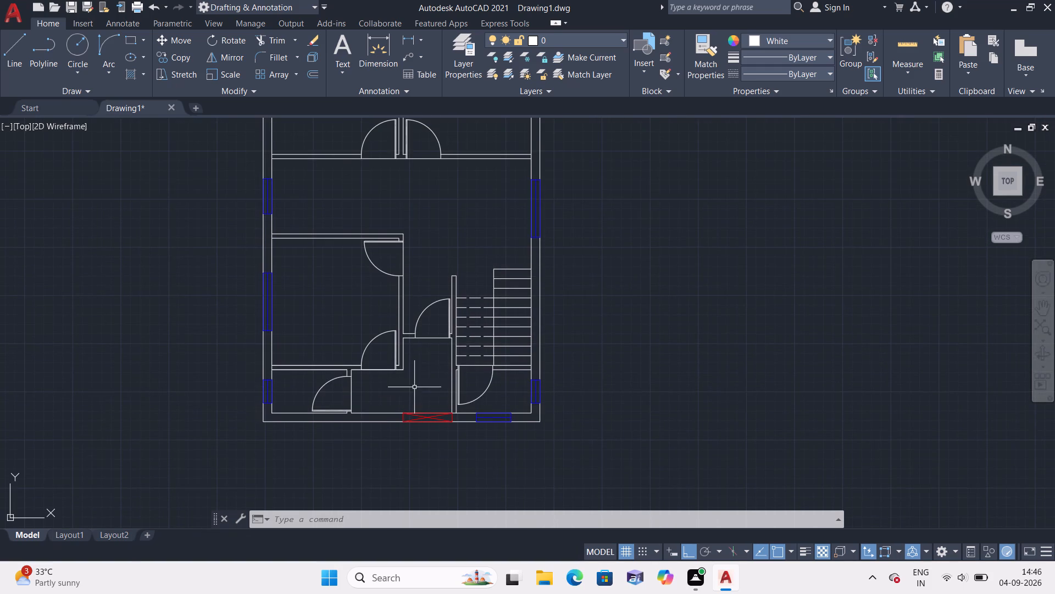
{"action": "scroll", "coordinate": [487, 205], "scroll_direction": "up", "scroll_amount": 1}
{"action": "scroll", "coordinate": [487, 205], "scroll_direction": "down", "scroll_amount": 2}
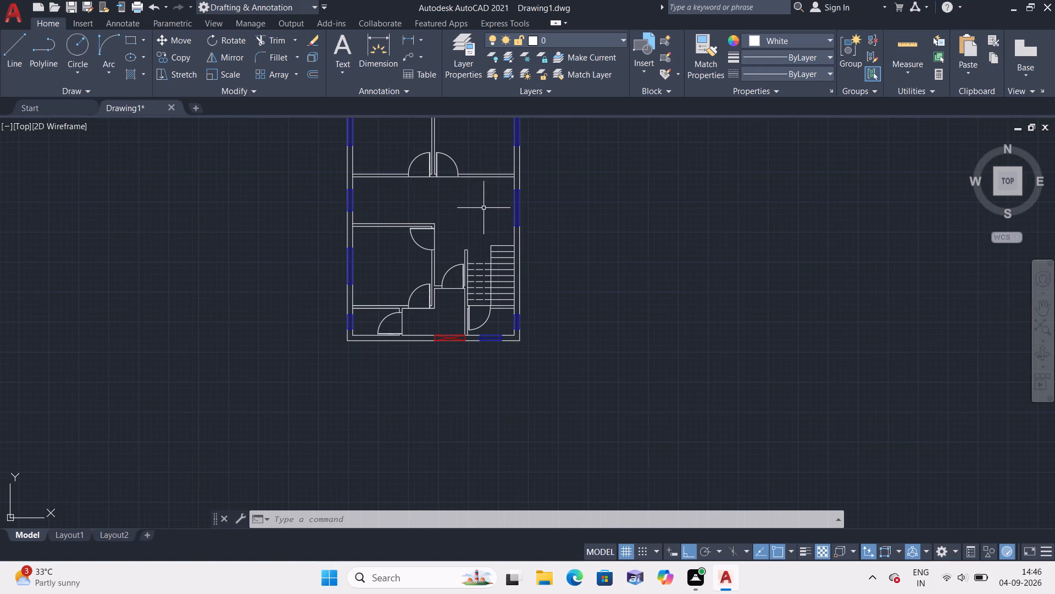
{"action": "type", "text": "h"}
{"action": "key", "text": "space"}
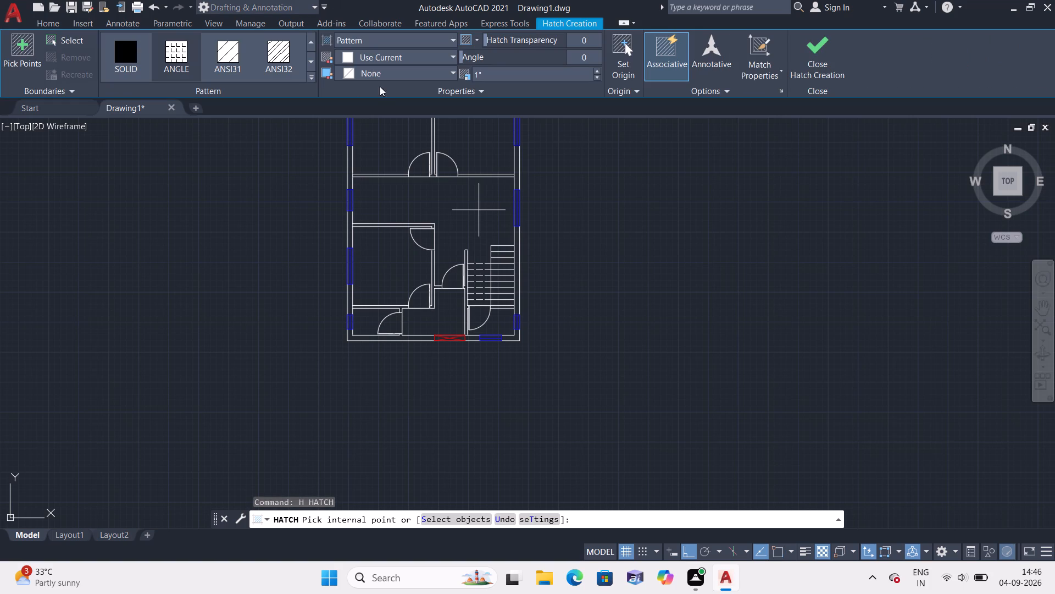
{"action": "left_click", "coordinate": [231, 53]}
{"action": "scroll", "coordinate": [356, 229], "scroll_direction": "up", "scroll_amount": 1}
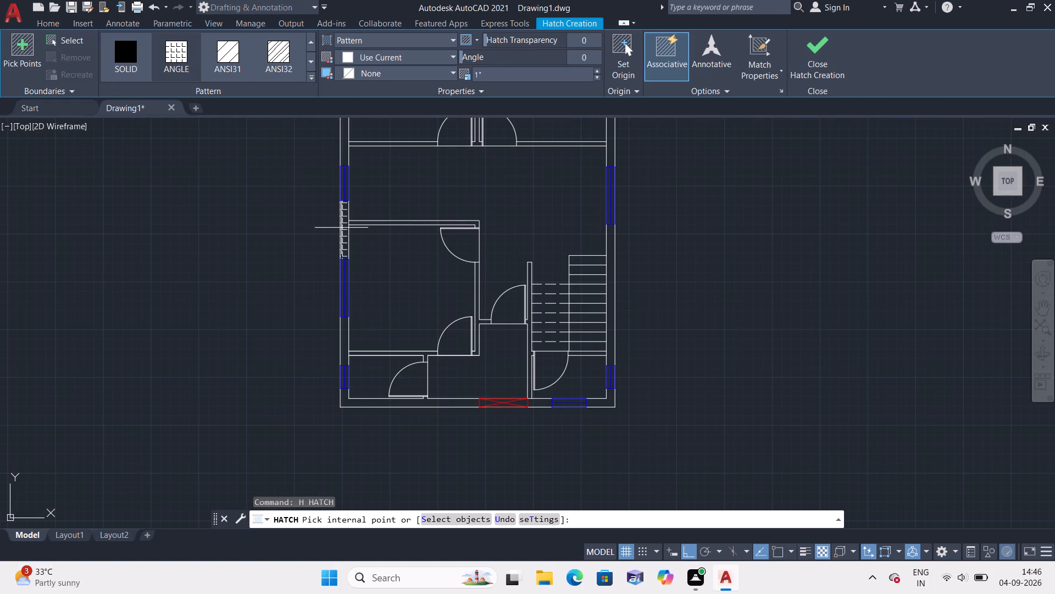
{"action": "scroll", "coordinate": [341, 227], "scroll_direction": "up", "scroll_amount": 1}
{"action": "left_click", "coordinate": [225, 49]}
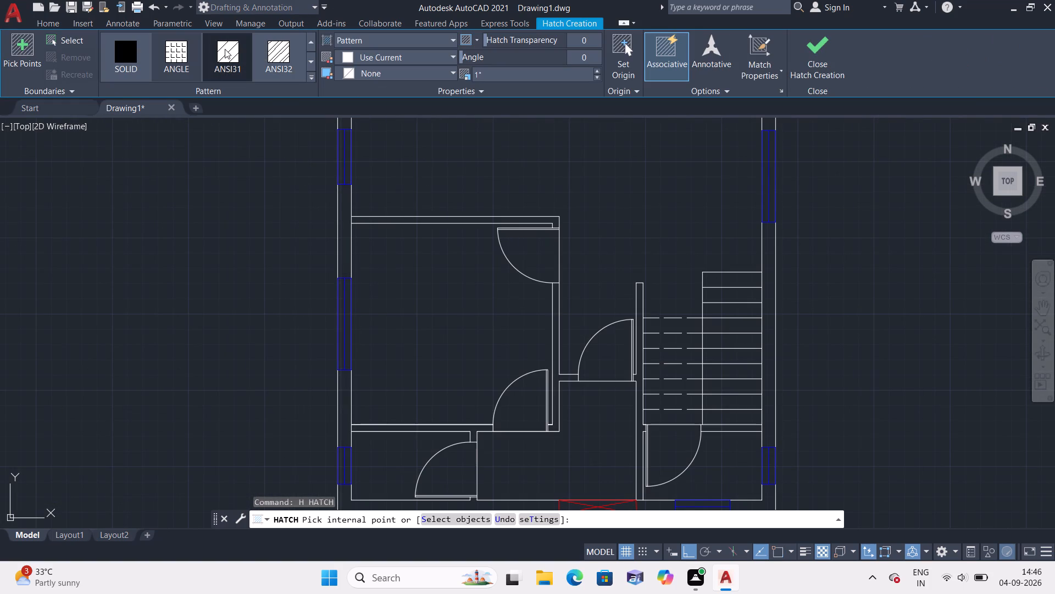
{"action": "left_click", "coordinate": [343, 219]}
{"action": "scroll", "coordinate": [343, 219], "scroll_direction": "down", "scroll_amount": 1}
{"action": "left_click", "coordinate": [342, 336]}
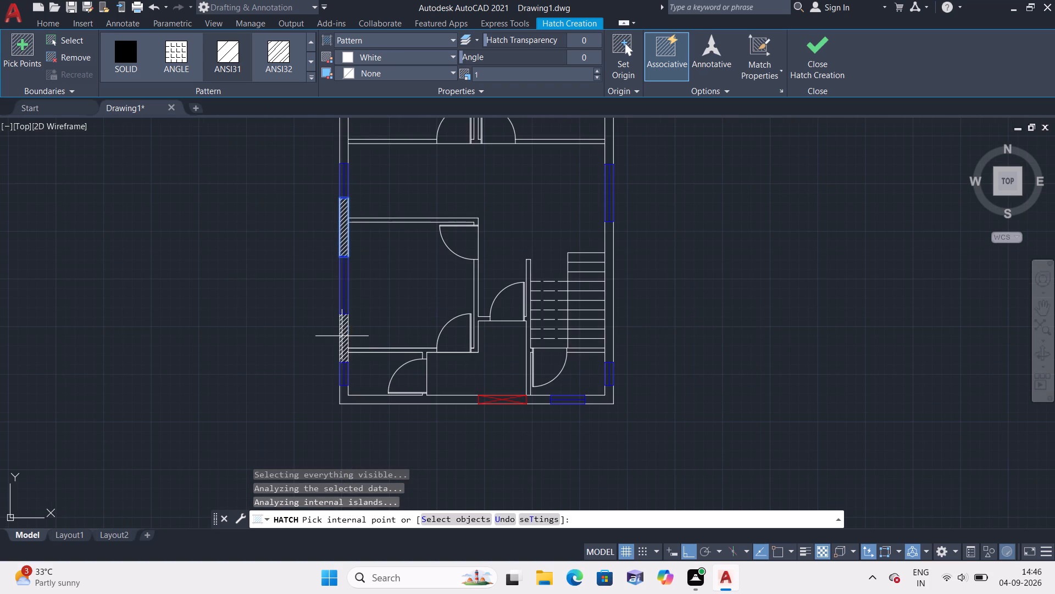
Hatch the south exterior wall segments, including both corners, and the east wall segment beside the staircase with ANSI31.
{"action": "left_click", "coordinate": [348, 395]}
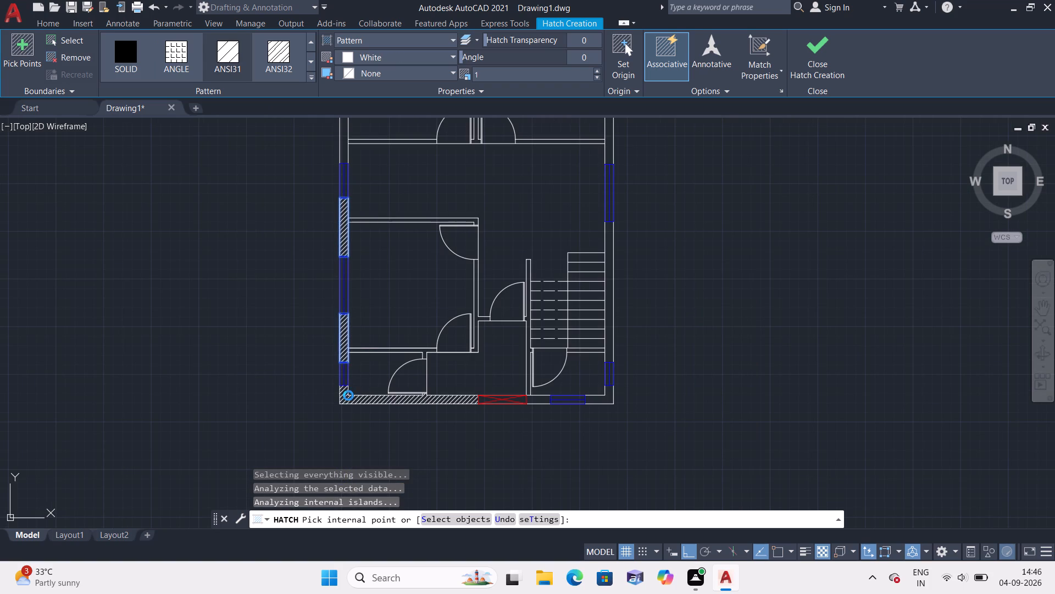
{"action": "left_click", "coordinate": [631, 215]}
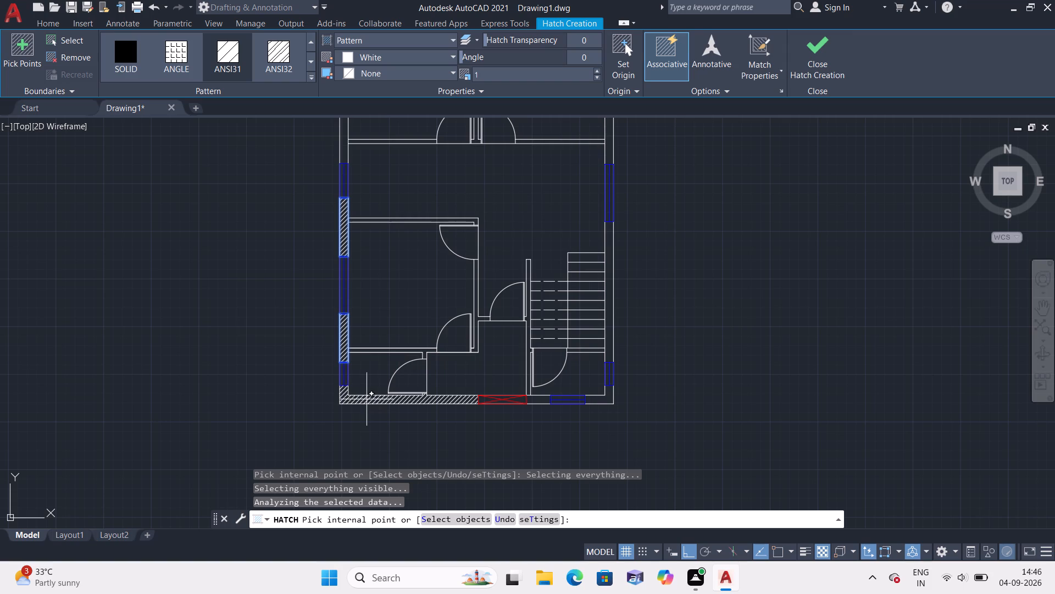
{"action": "left_click", "coordinate": [367, 399]}
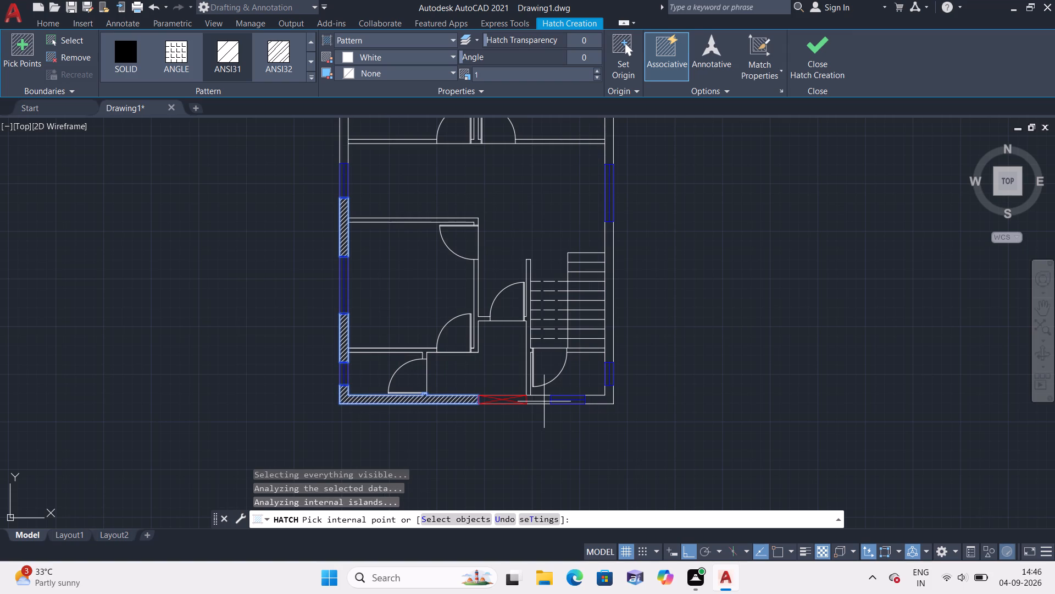
{"action": "left_click", "coordinate": [540, 397]}
{"action": "left_click", "coordinate": [598, 399]}
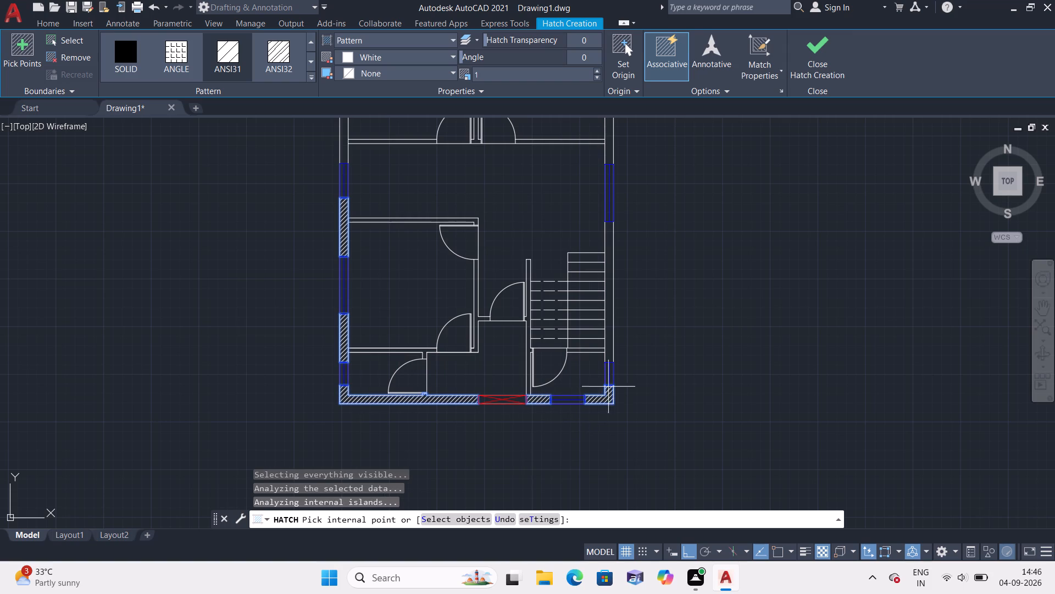
{"action": "left_click", "coordinate": [610, 313]}
Hatch the two north rooms' remaining exterior walls, their dividing partition and their south partition segments with ANSI31.
{"action": "scroll", "coordinate": [625, 287], "scroll_direction": "down", "scroll_amount": 1}
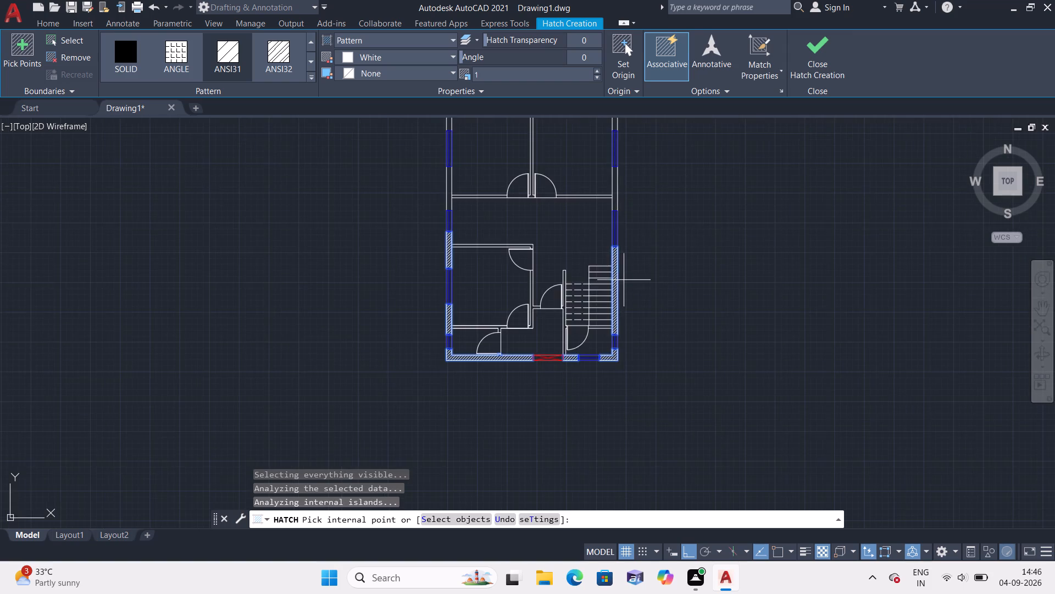
{"action": "middle_click_drag", "start_coordinate": [624, 280], "coordinate": [620, 436]}
{"action": "scroll", "coordinate": [612, 364], "scroll_direction": "up", "scroll_amount": 1}
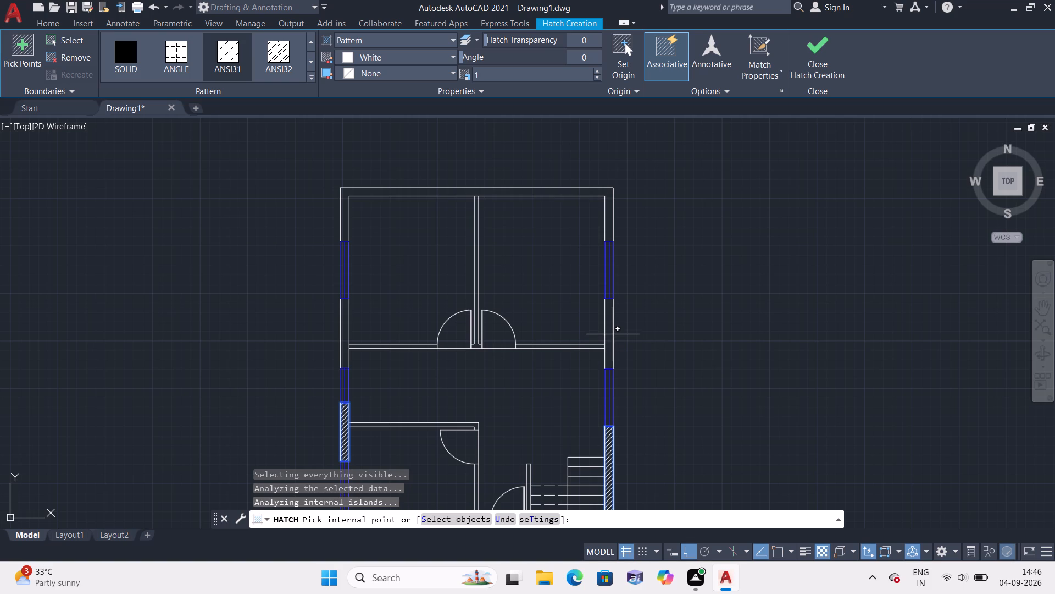
{"action": "left_click", "coordinate": [612, 328]}
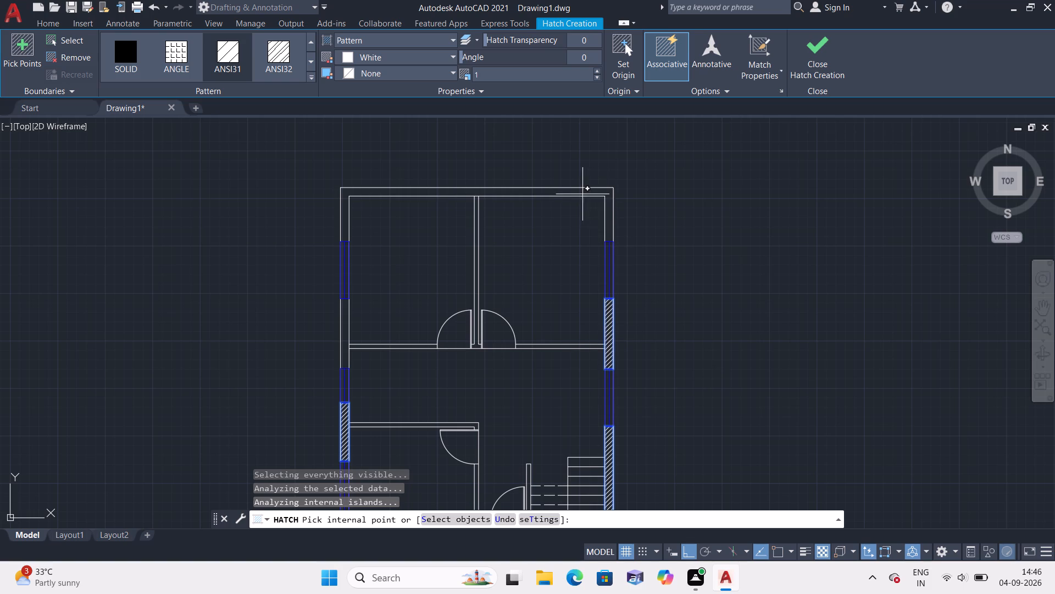
{"action": "left_click", "coordinate": [588, 194]}
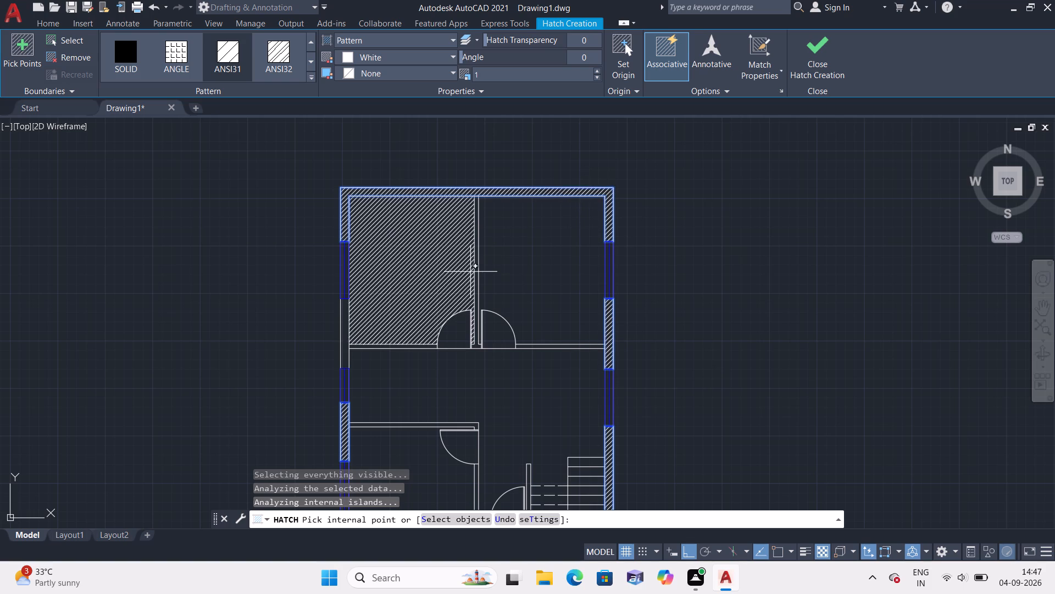
{"action": "left_click", "coordinate": [475, 280]}
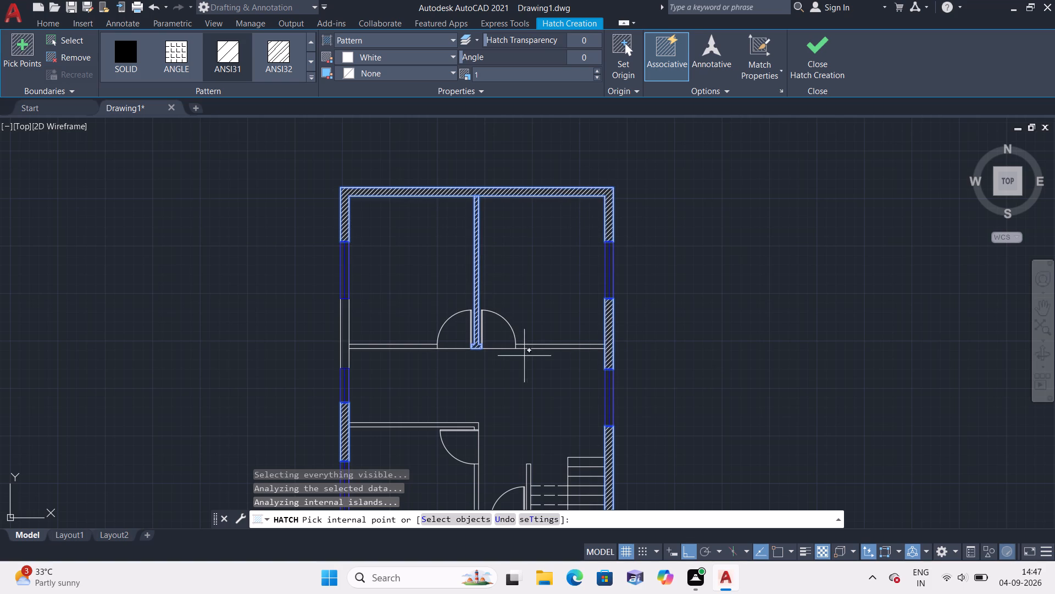
{"action": "left_click", "coordinate": [541, 346]}
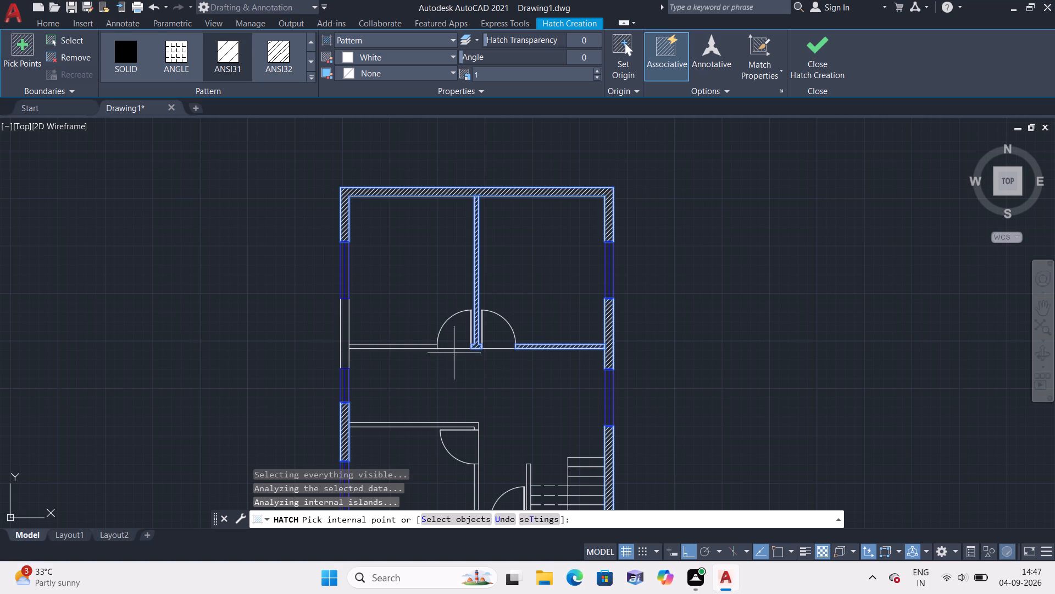
{"action": "left_click", "coordinate": [417, 345]}
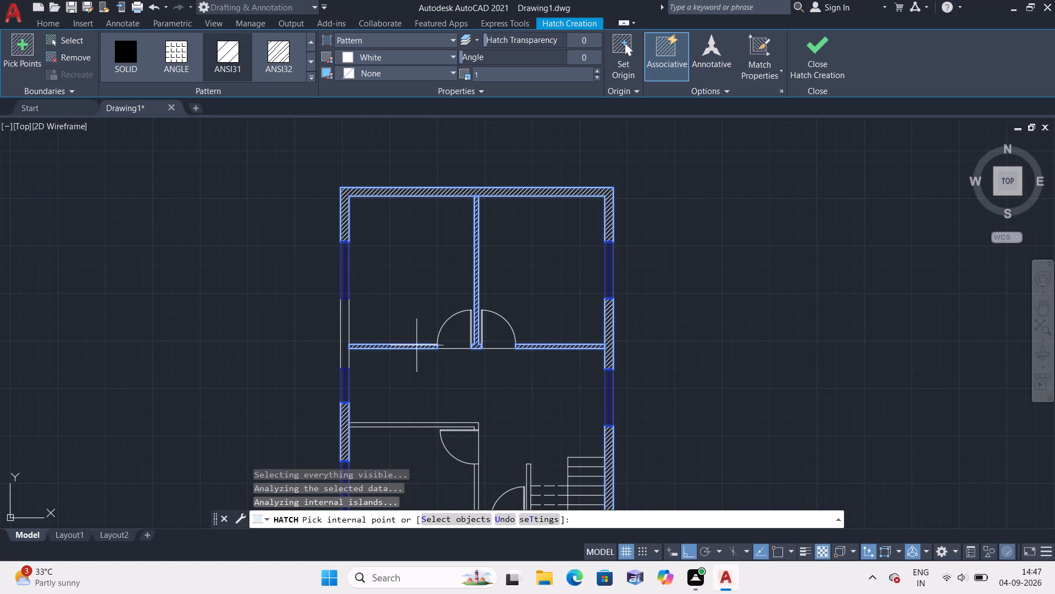
{"action": "left_click", "coordinate": [341, 335]}
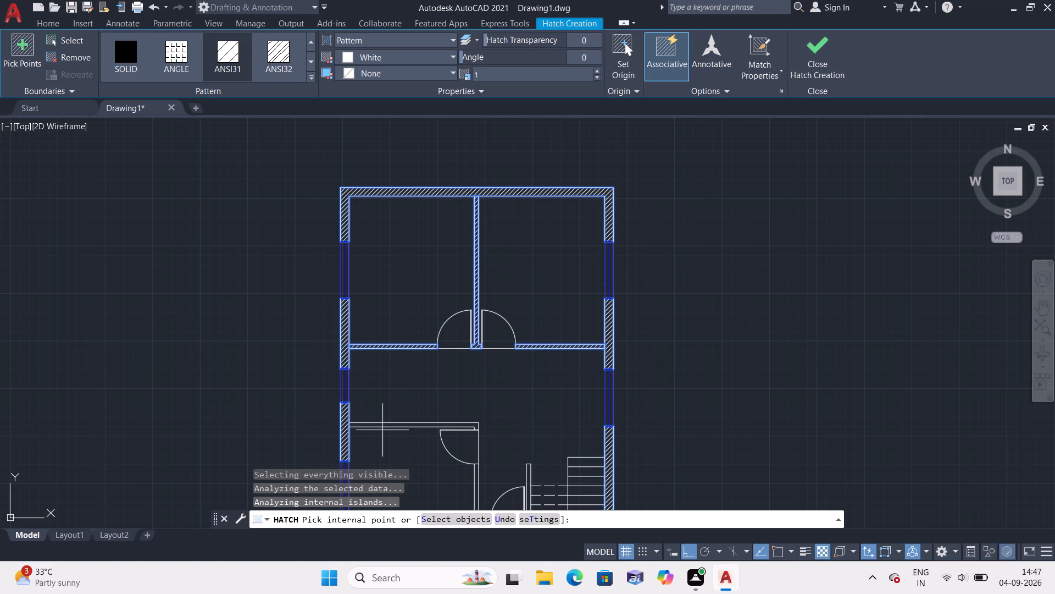
Hatch the middle west room's partitions, the wall west of the staircase and the short wall south of it with ANSI31.
{"action": "left_click", "coordinate": [388, 424]}
{"action": "middle_click_drag", "start_coordinate": [397, 453], "coordinate": [410, 320]}
{"action": "scroll", "coordinate": [397, 453], "scroll_direction": "down", "scroll_amount": 1}
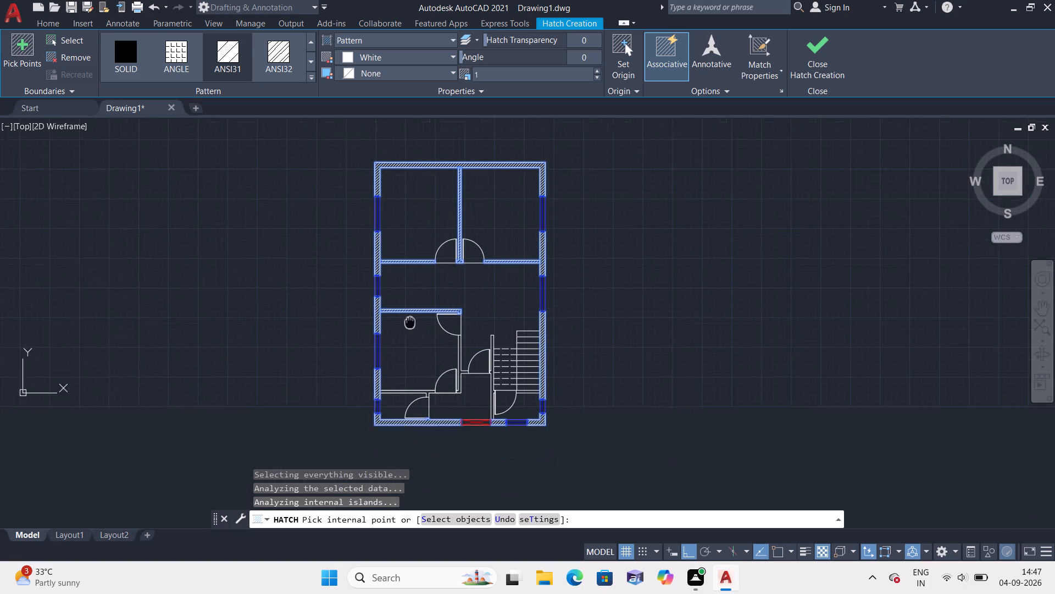
{"action": "scroll", "coordinate": [437, 365], "scroll_direction": "up", "scroll_amount": 2}
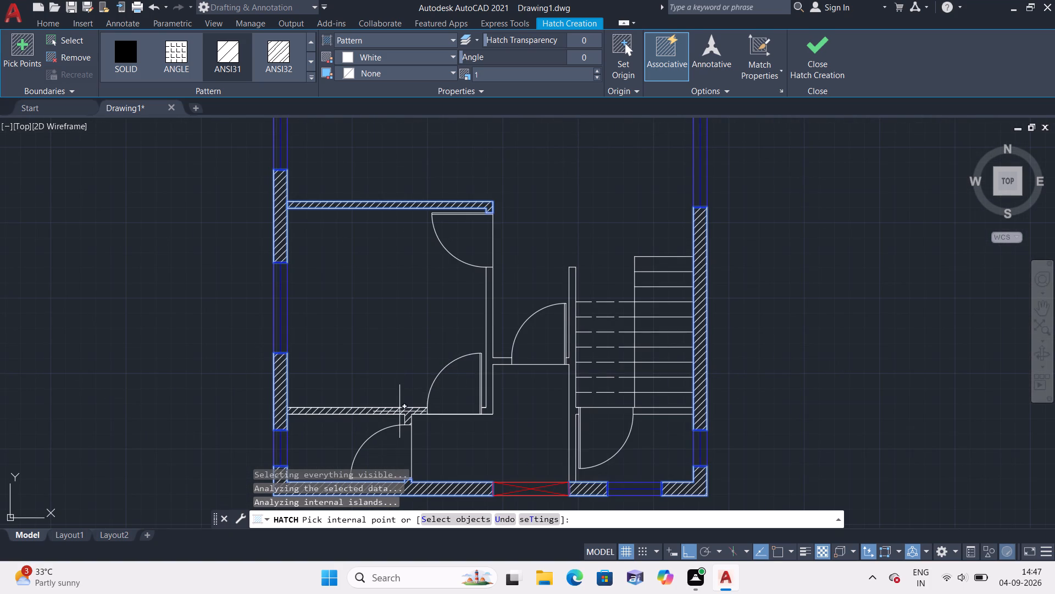
{"action": "left_click", "coordinate": [399, 411]}
{"action": "left_click", "coordinate": [490, 348]}
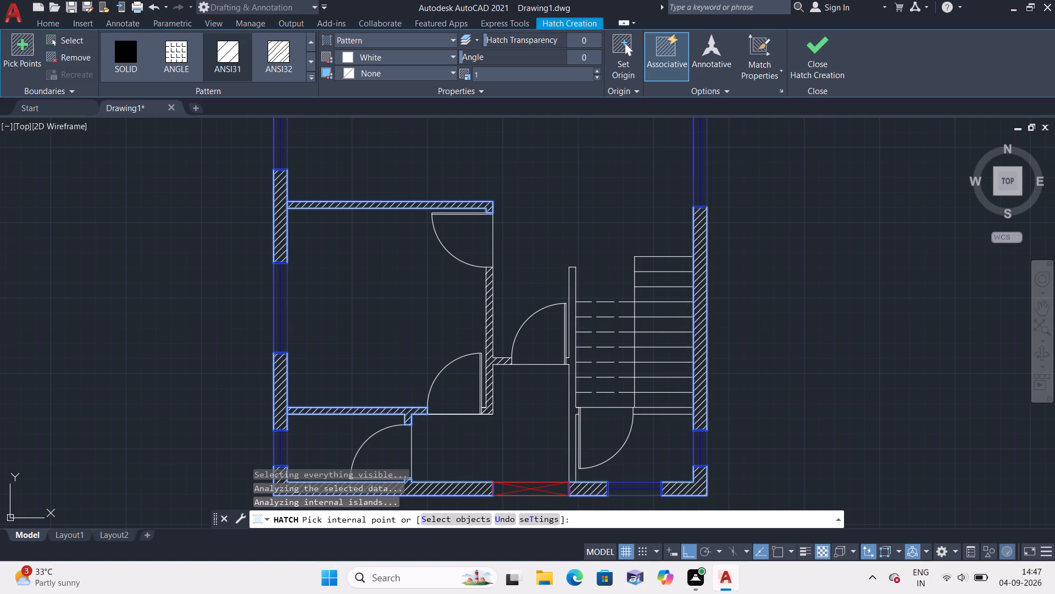
{"action": "left_click", "coordinate": [574, 375]}
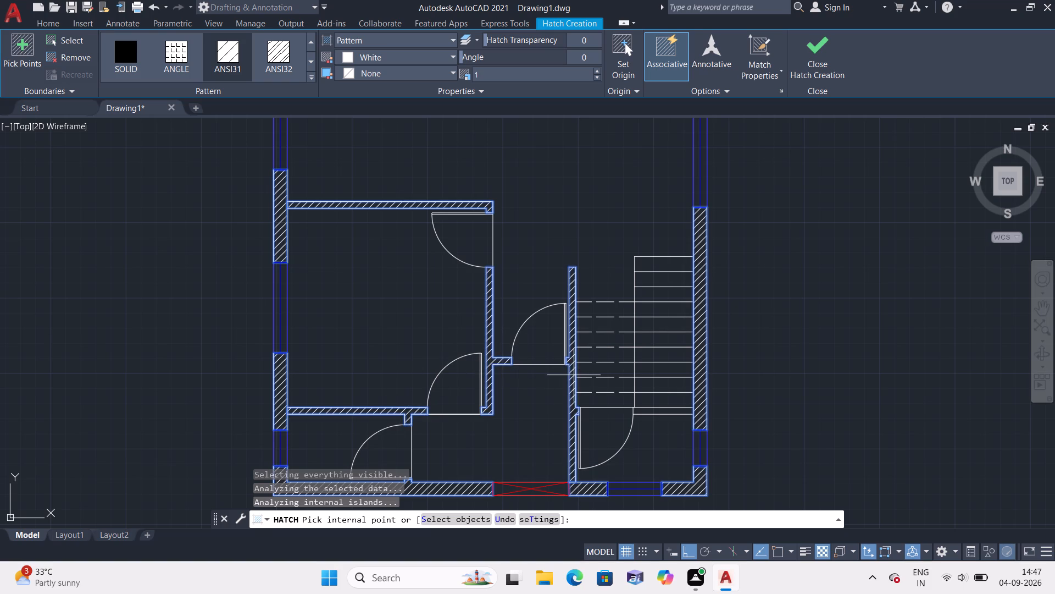
{"action": "scroll", "coordinate": [570, 371], "scroll_direction": "down", "scroll_amount": 1}
{"action": "left_click", "coordinate": [632, 397]}
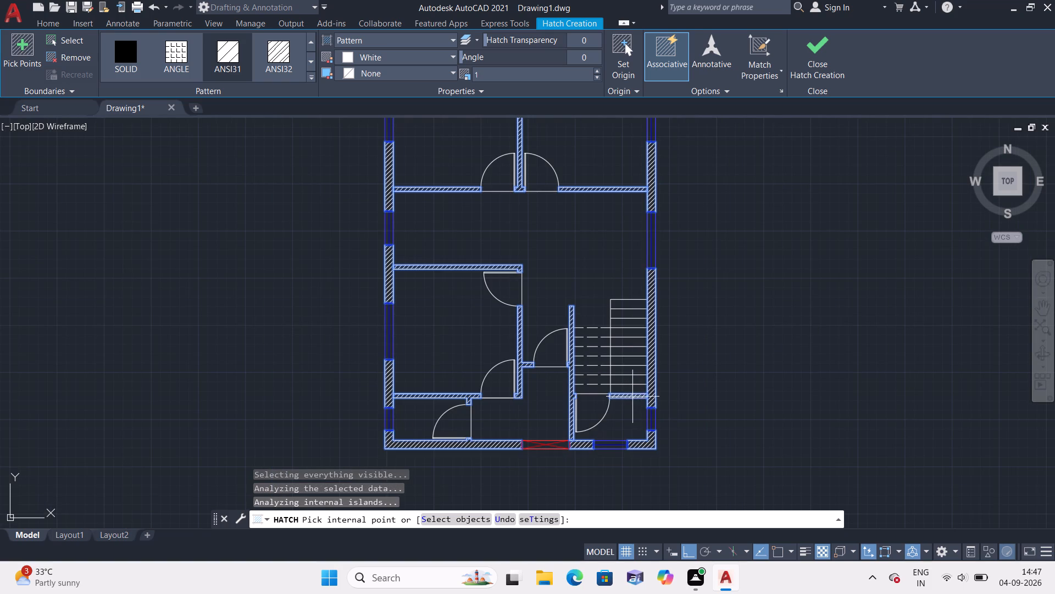
{"action": "key", "text": "Escape"}
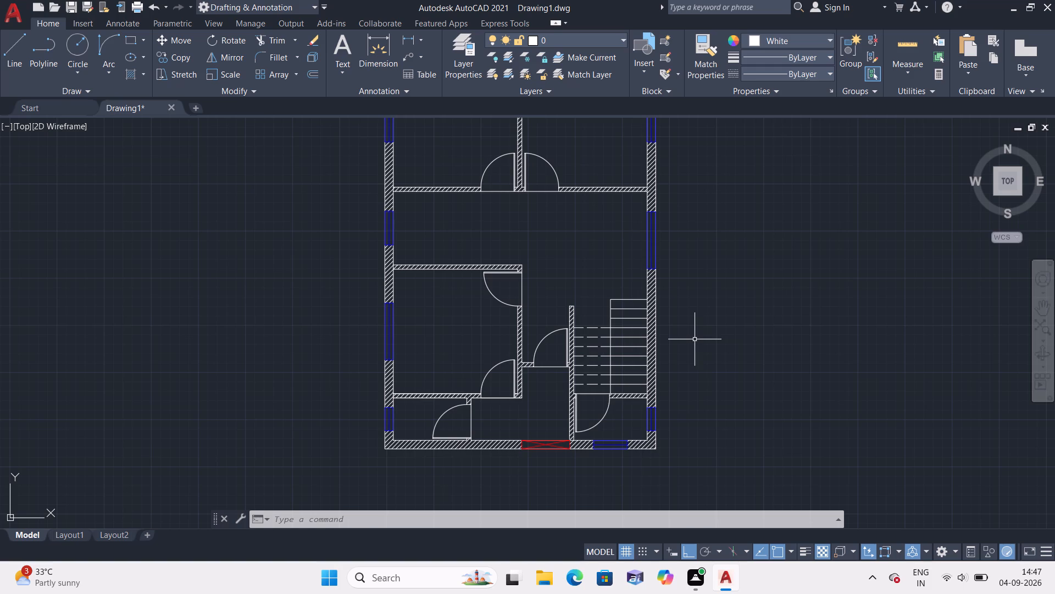
Set the ISO-25 dimension style's primary units to Engineering with 0'-0.00" precision and make the style current.
{"action": "scroll", "coordinate": [695, 339], "scroll_direction": "up", "scroll_amount": 1}
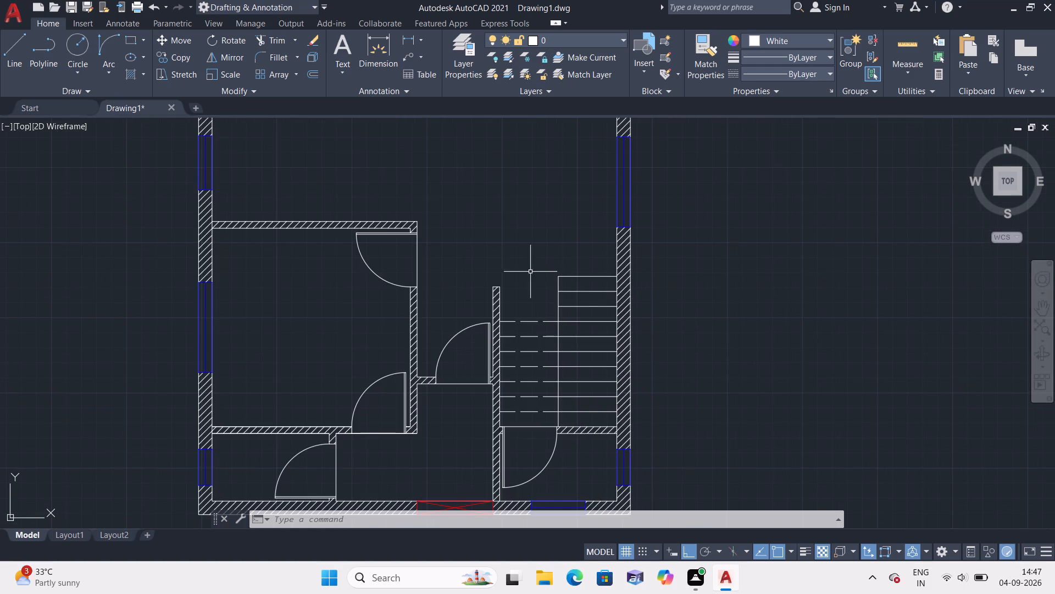
{"action": "middle_click_drag", "start_coordinate": [518, 260], "coordinate": [508, 267]}
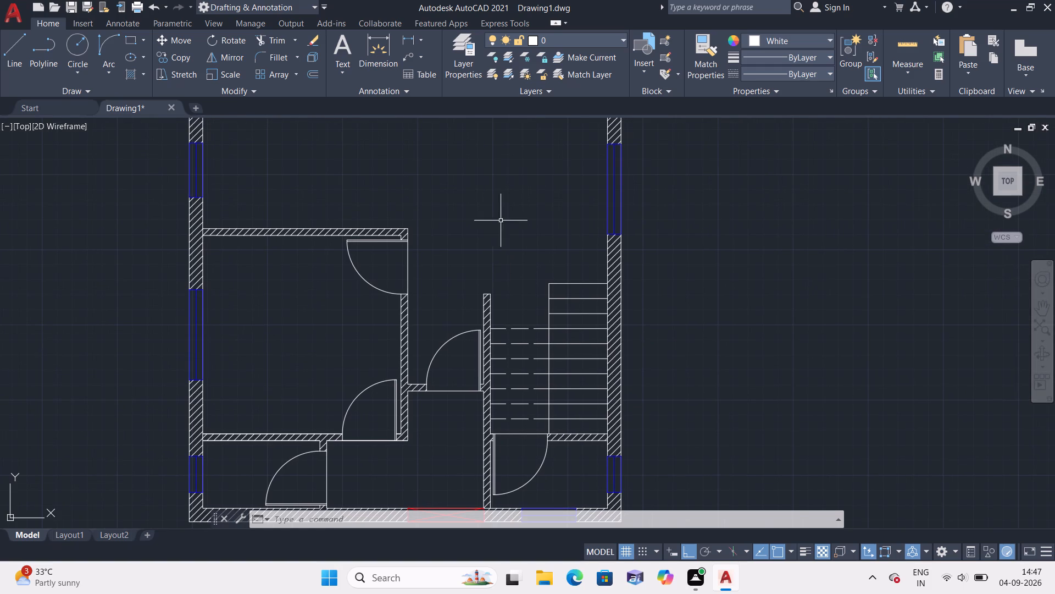
{"action": "type", "text": "d"}
{"action": "key", "text": "space"}
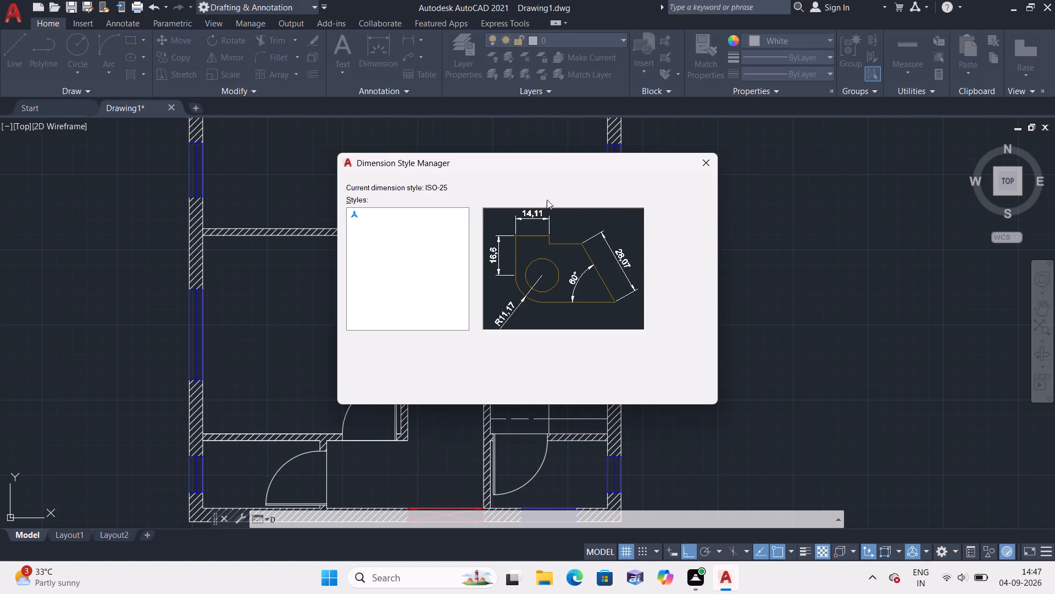
{"action": "left_click", "coordinate": [679, 256]}
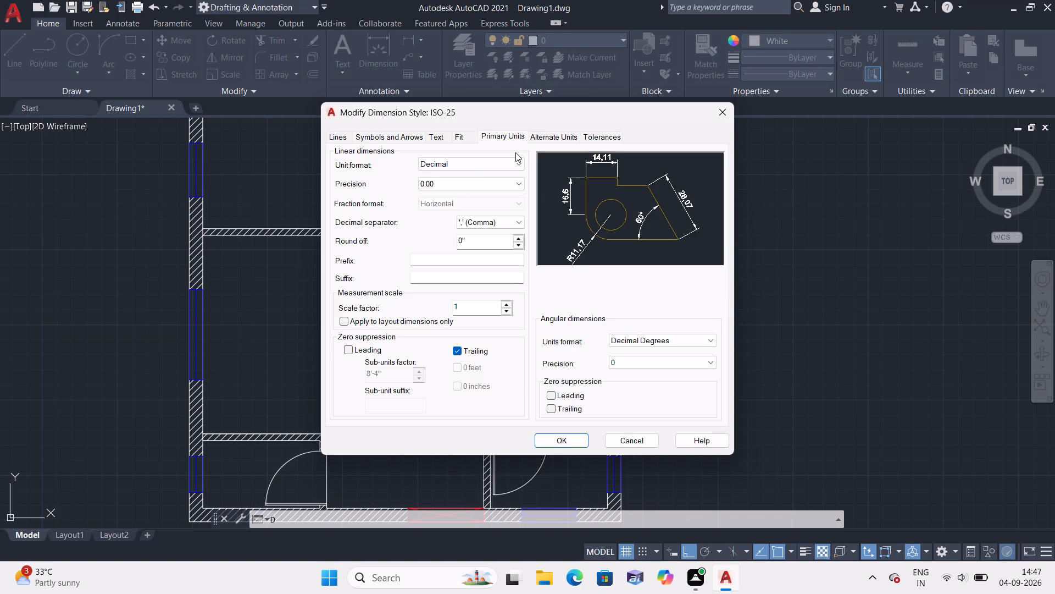
{"action": "left_click", "coordinate": [507, 134]}
{"action": "left_click", "coordinate": [513, 161]}
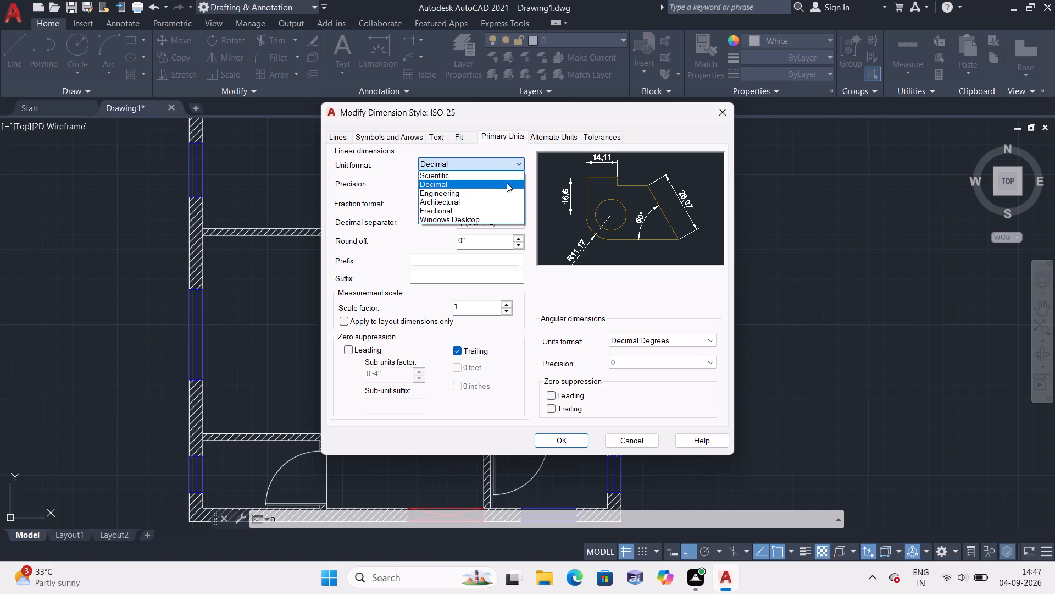
{"action": "left_click", "coordinate": [503, 189]}
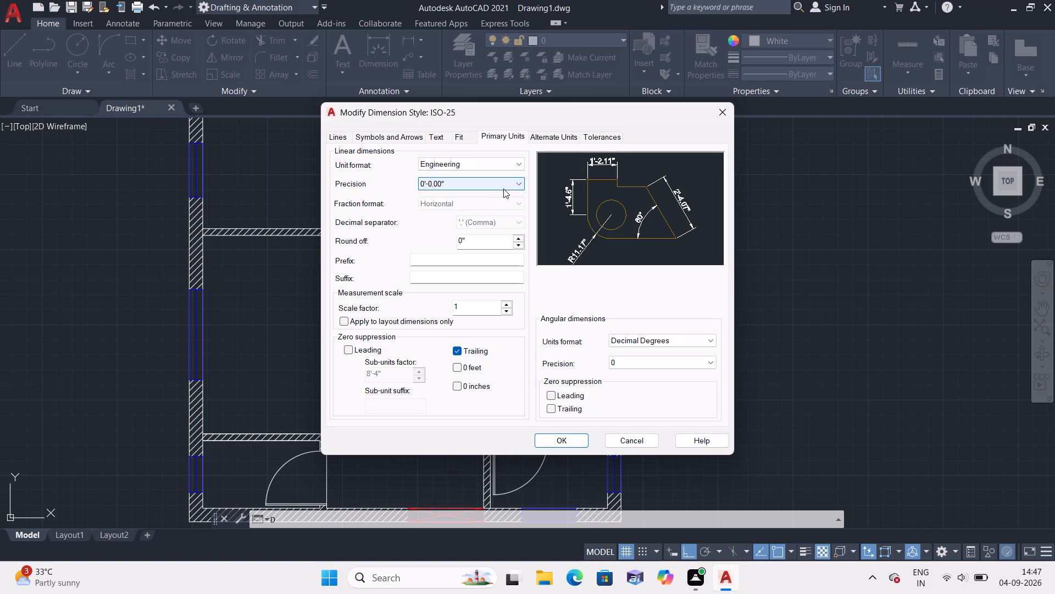
{"action": "left_click", "coordinate": [506, 188]}
{"action": "left_click", "coordinate": [471, 187]}
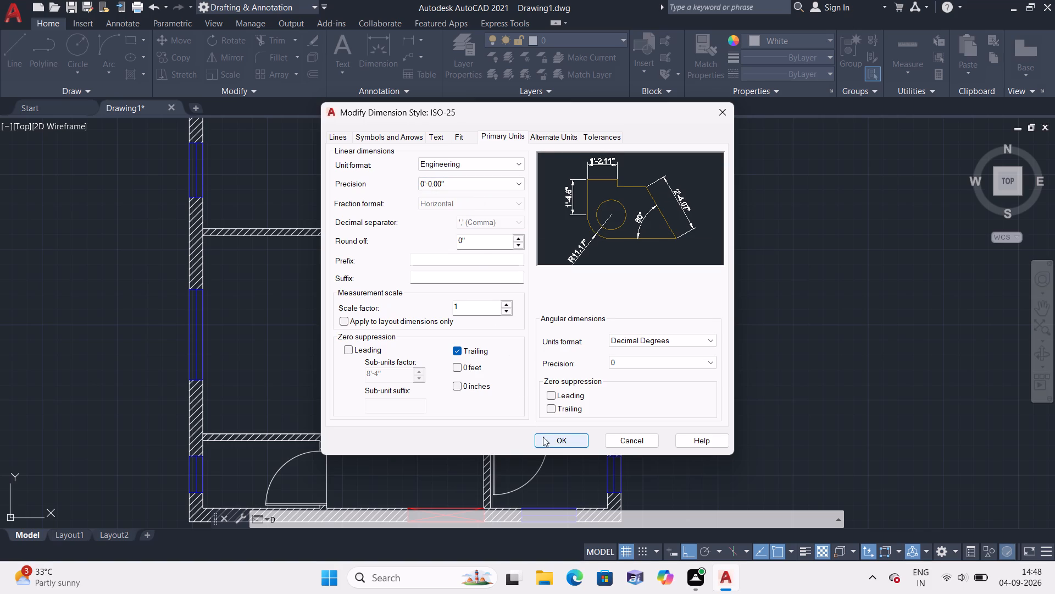
{"action": "left_click", "coordinate": [557, 441]}
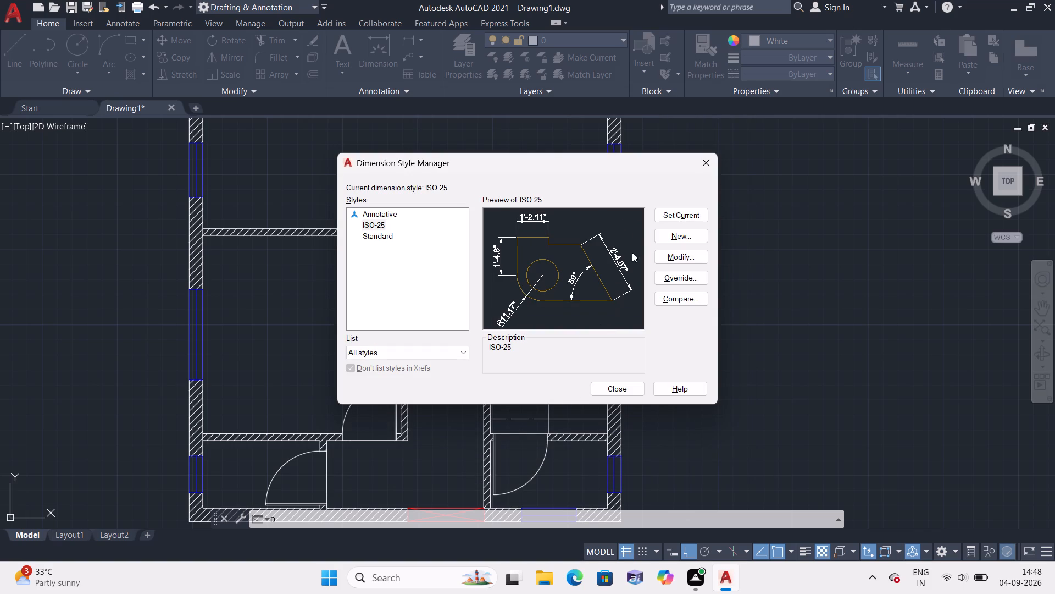
{"action": "left_click", "coordinate": [676, 214]}
{"action": "left_click", "coordinate": [614, 387]}
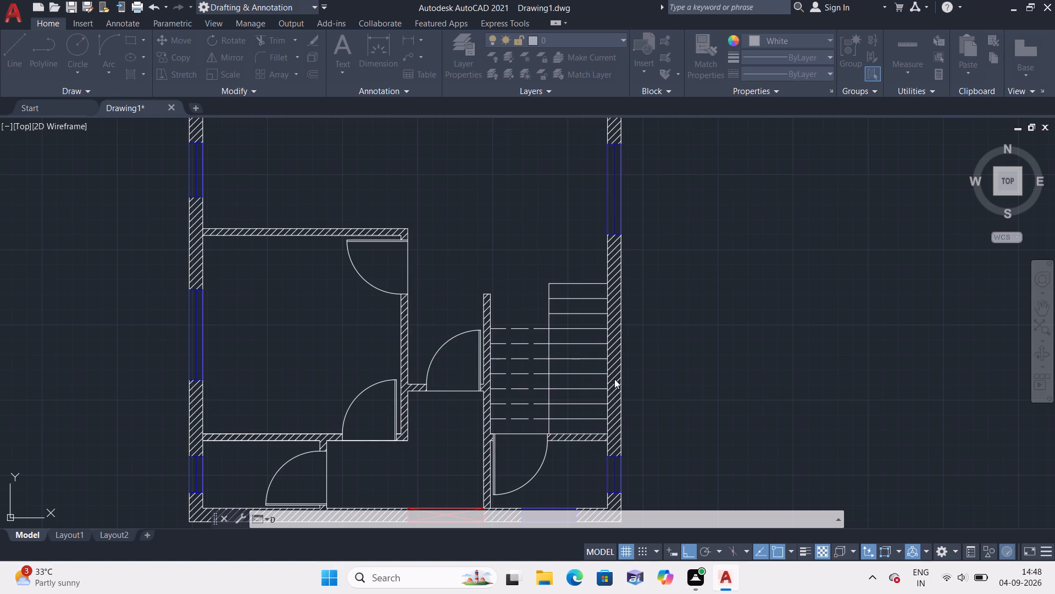
Add a linear dimension across the staircase's east flight, from its centre line to the east exterior wall.
{"action": "scroll", "coordinate": [480, 239], "scroll_direction": "down", "scroll_amount": 1}
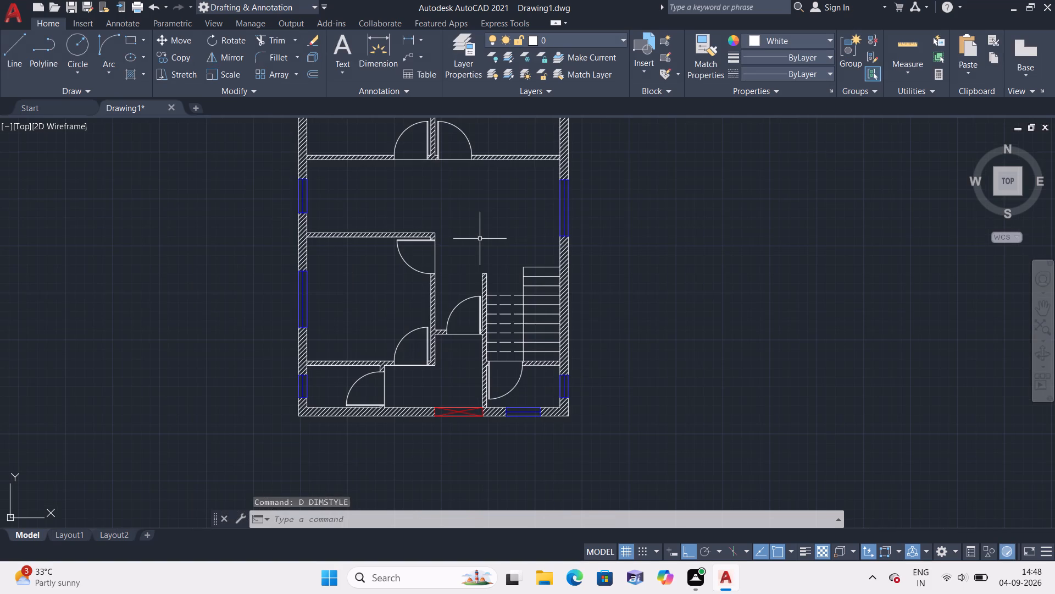
{"action": "left_click", "coordinate": [418, 37]}
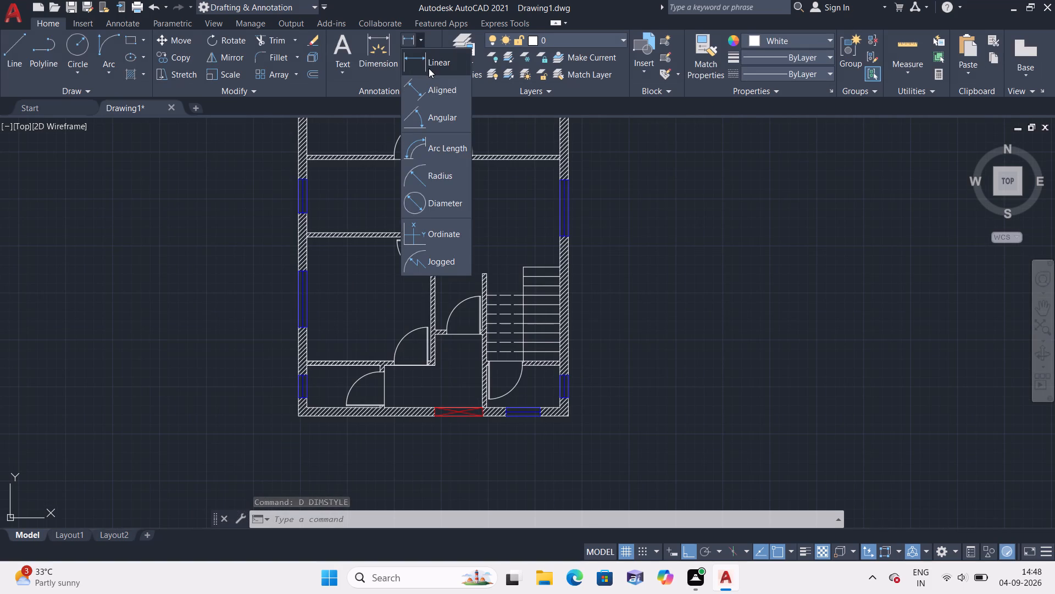
{"action": "left_click", "coordinate": [429, 65]}
{"action": "scroll", "coordinate": [537, 344], "scroll_direction": "up", "scroll_amount": 2}
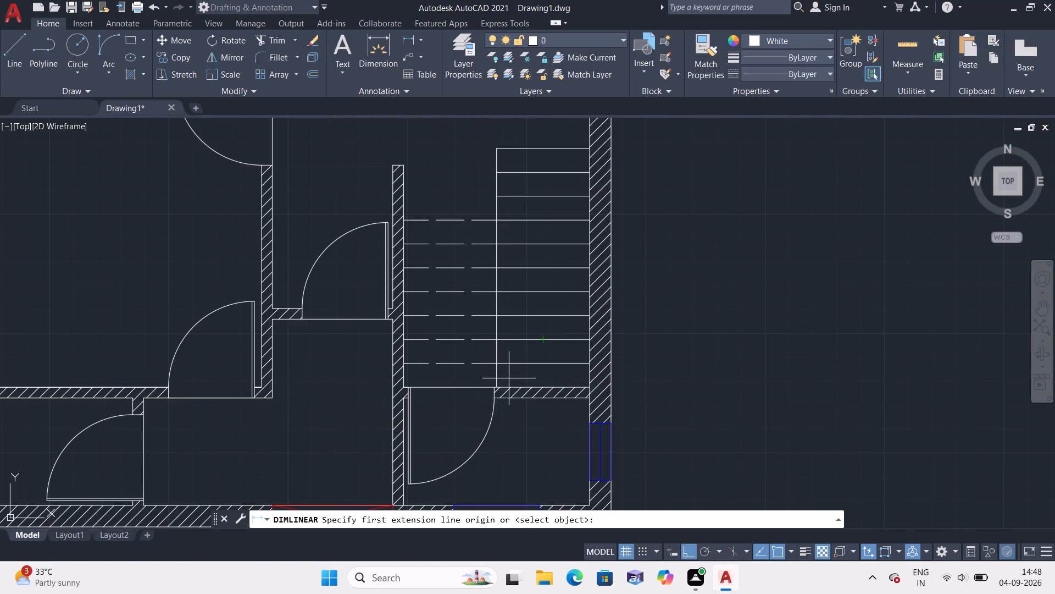
{"action": "scroll", "coordinate": [509, 378], "scroll_direction": "up", "scroll_amount": 1}
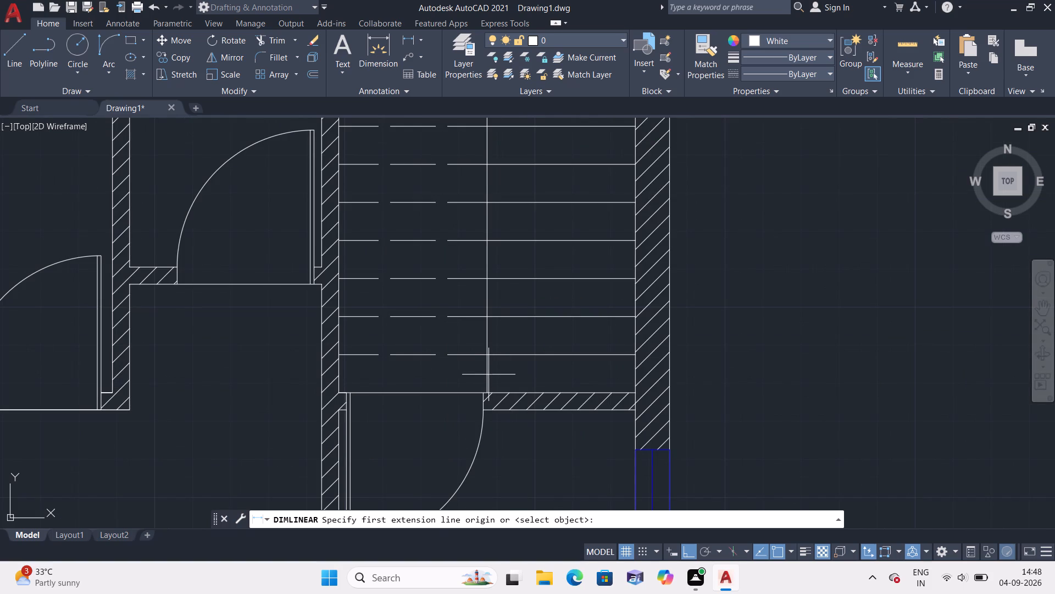
{"action": "left_click", "coordinate": [488, 371]}
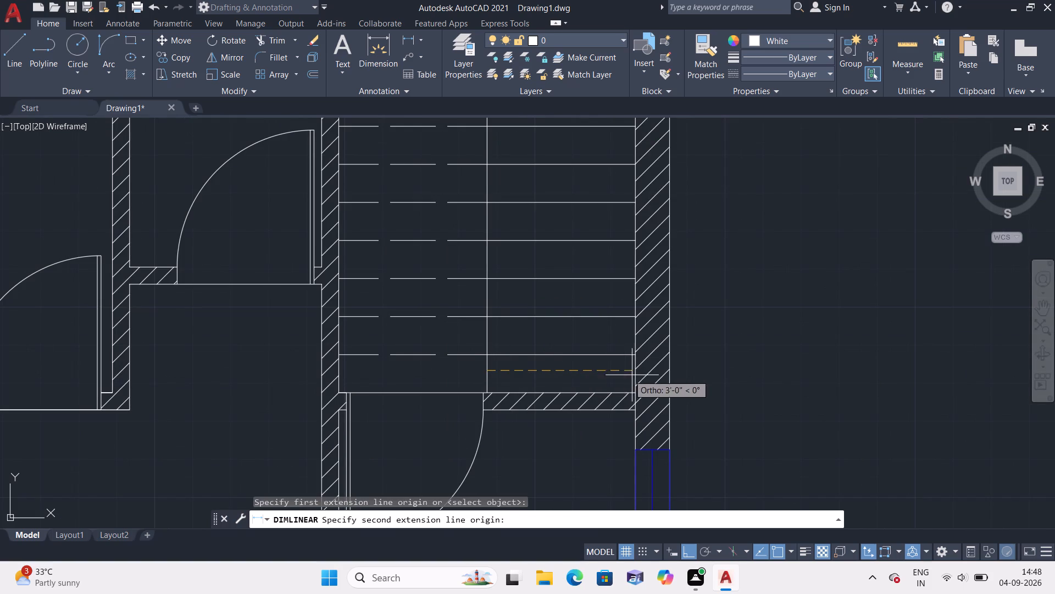
{"action": "left_click", "coordinate": [635, 372]}
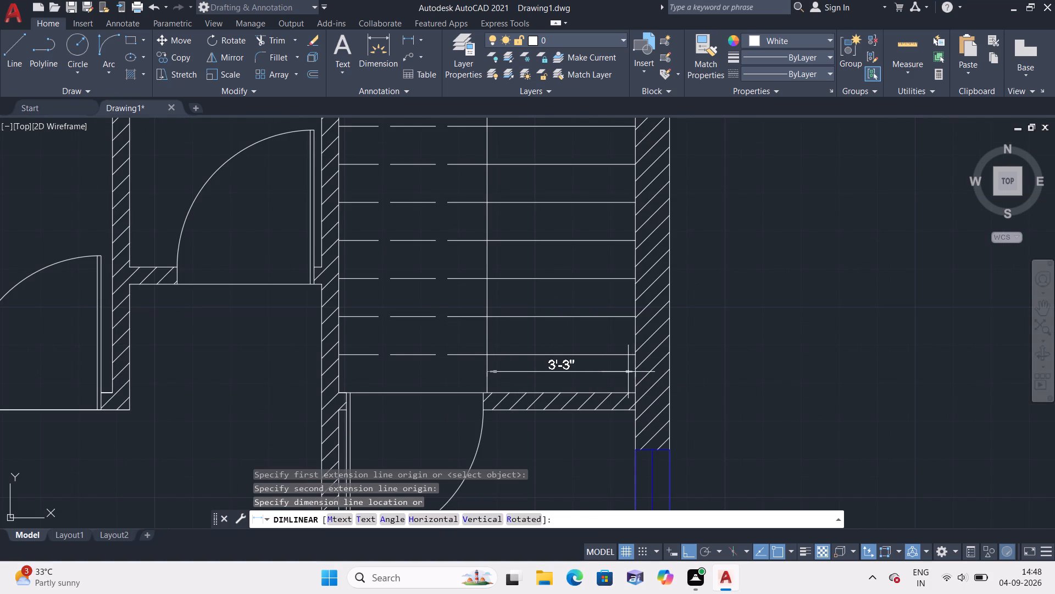
{"action": "left_click", "coordinate": [587, 373]}
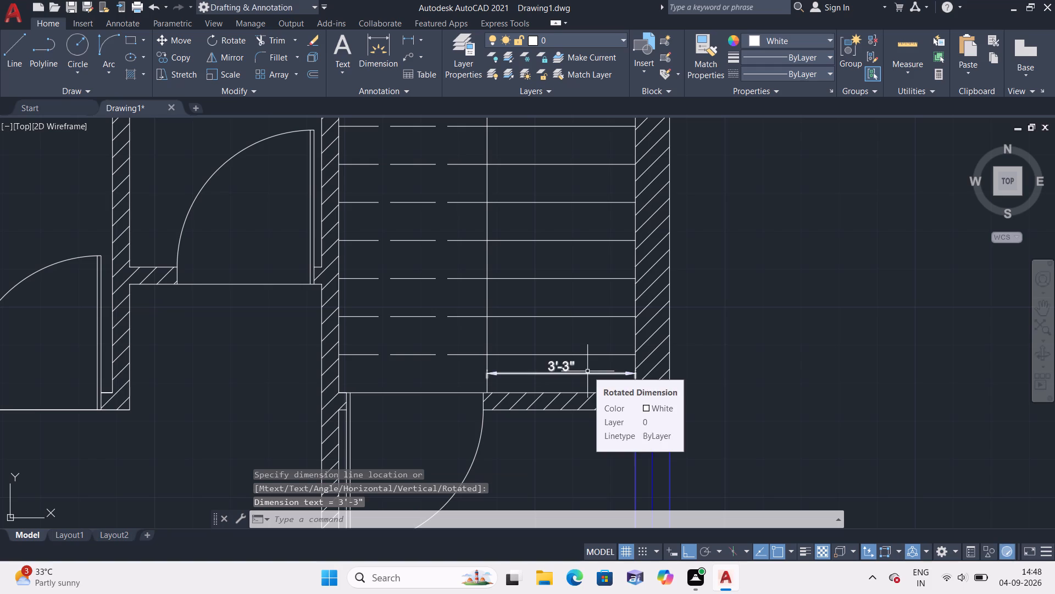
Add a linear dimension across the passage north of the crossed red opening, between its west and east partitions.
{"action": "middle_click_drag", "start_coordinate": [445, 416], "coordinate": [457, 354]}
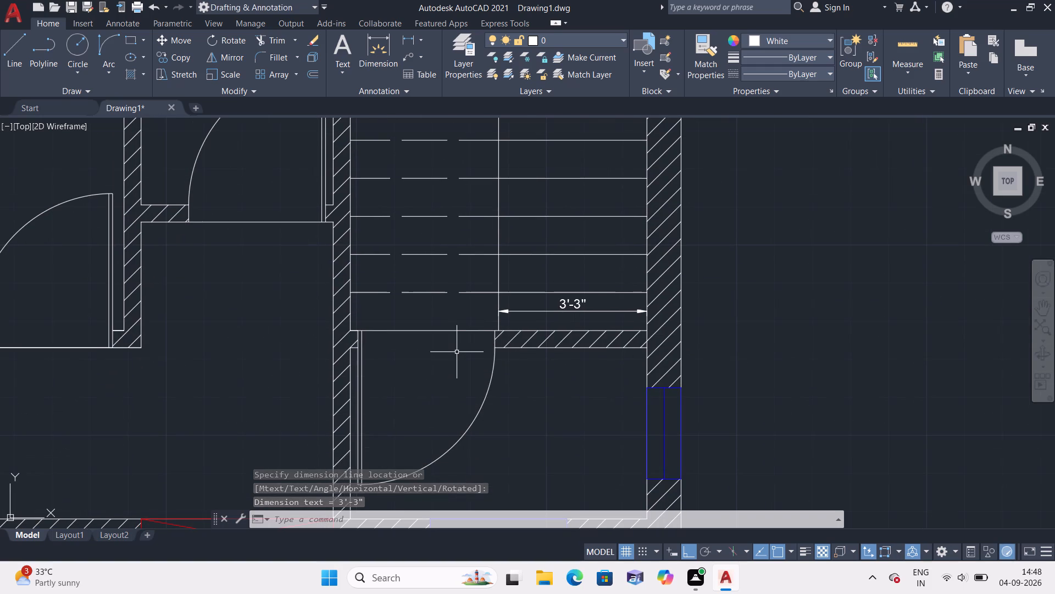
{"action": "key", "text": "space"}
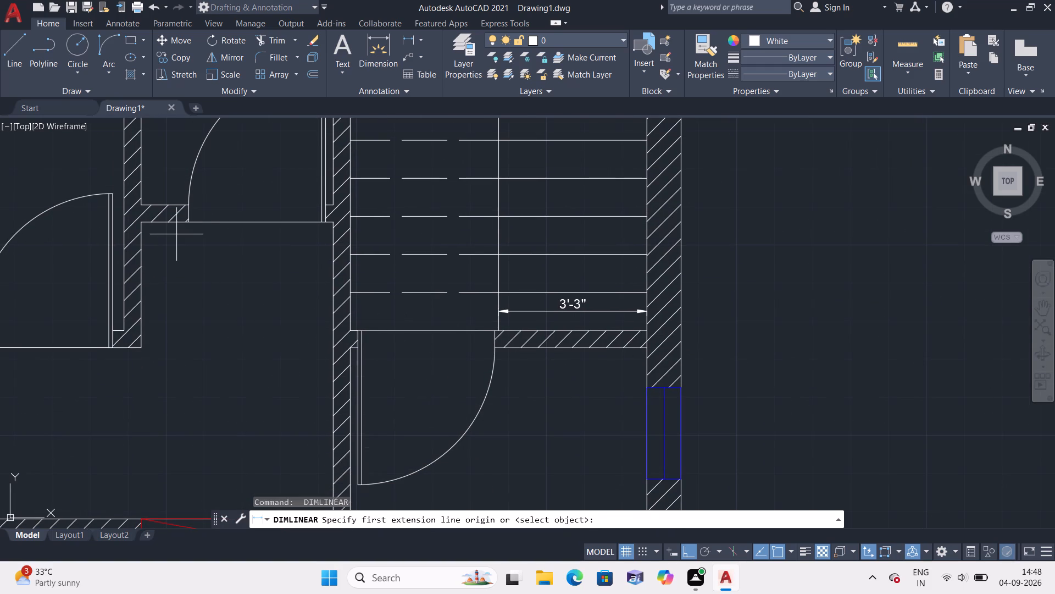
{"action": "left_click", "coordinate": [138, 249]}
{"action": "left_click", "coordinate": [329, 252]}
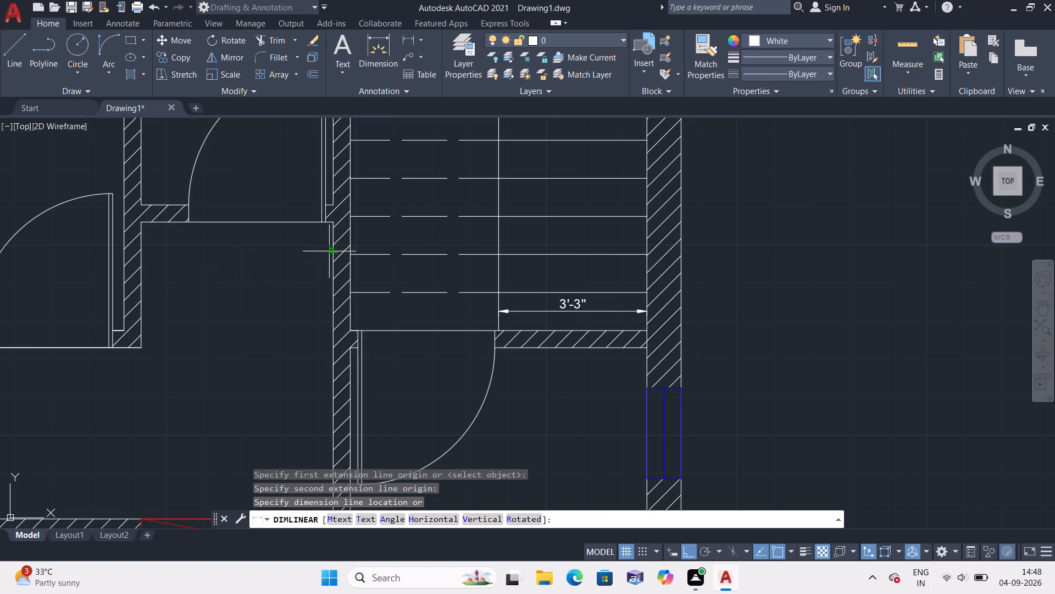
{"action": "scroll", "coordinate": [281, 262], "scroll_direction": "up", "scroll_amount": 2}
{"action": "left_click", "coordinate": [281, 262]}
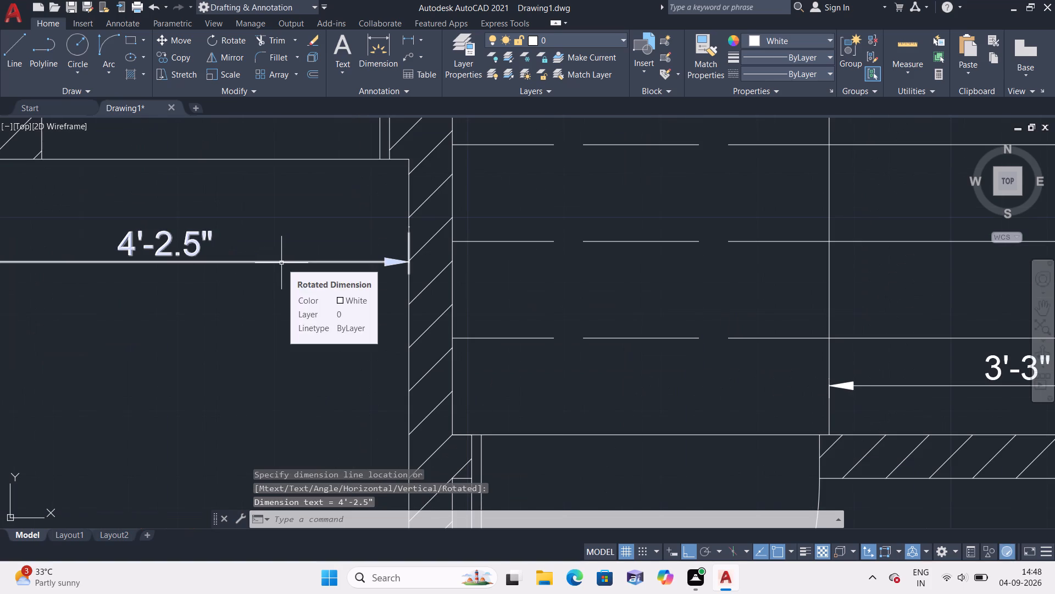
{"action": "key", "text": "Escape"}
Replace the passage width dimension's text with 4'2".
{"action": "left_click", "coordinate": [184, 244]}
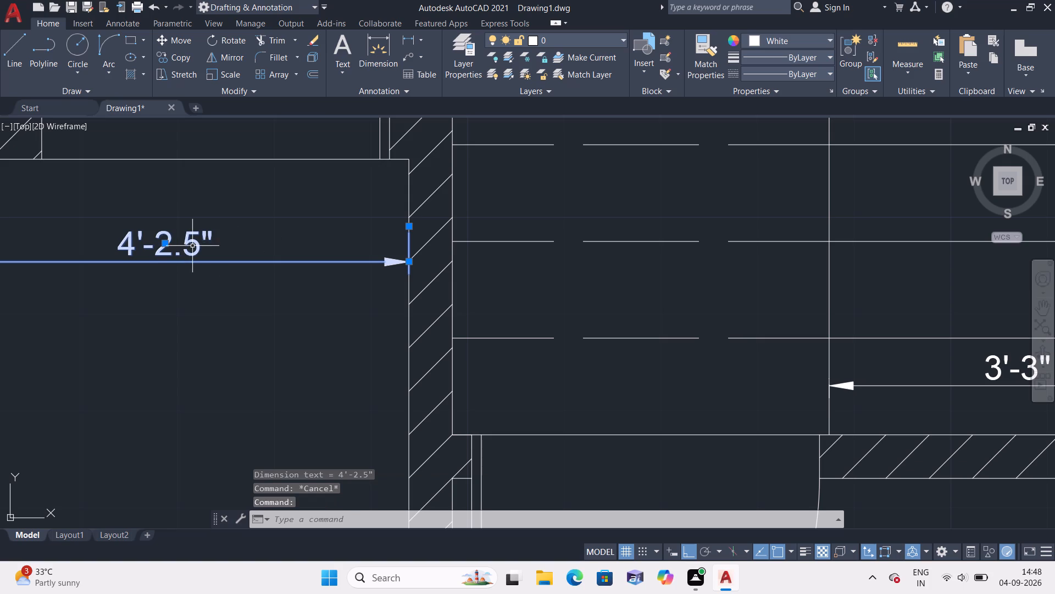
{"action": "left_click", "coordinate": [168, 239]}
{"action": "left_click", "coordinate": [169, 239]}
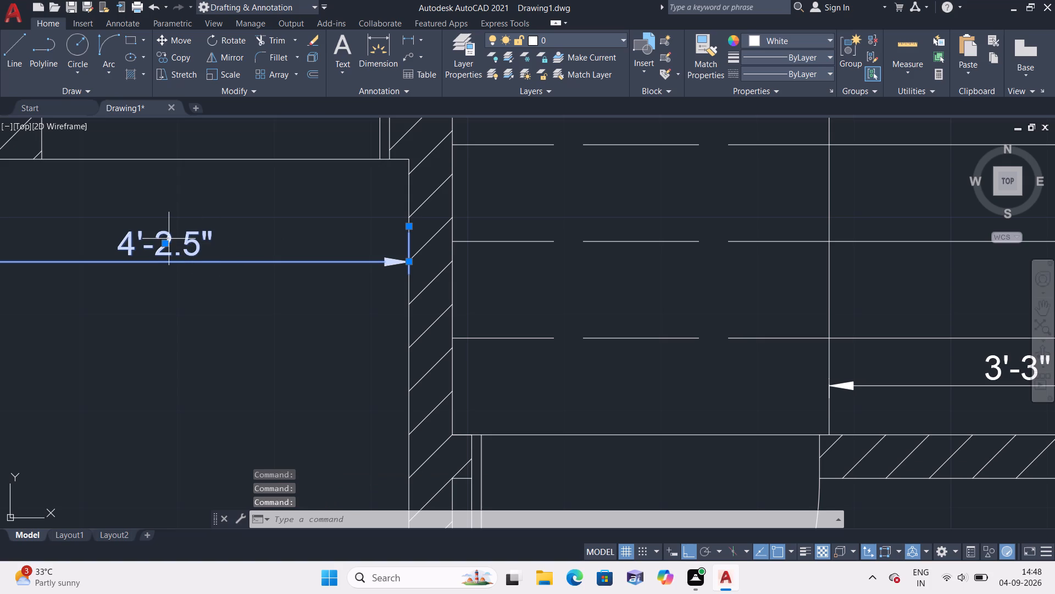
{"action": "key", "text": "Escape"}
{"action": "double_click", "coordinate": [169, 239]}
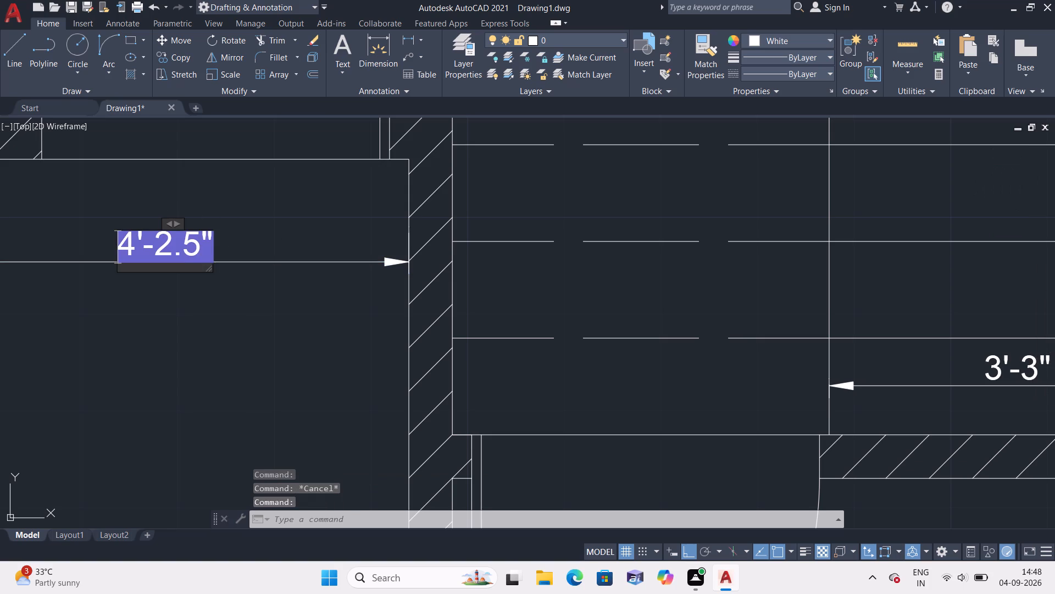
{"action": "left_click", "coordinate": [171, 238]}
{"action": "left_click", "coordinate": [196, 239]}
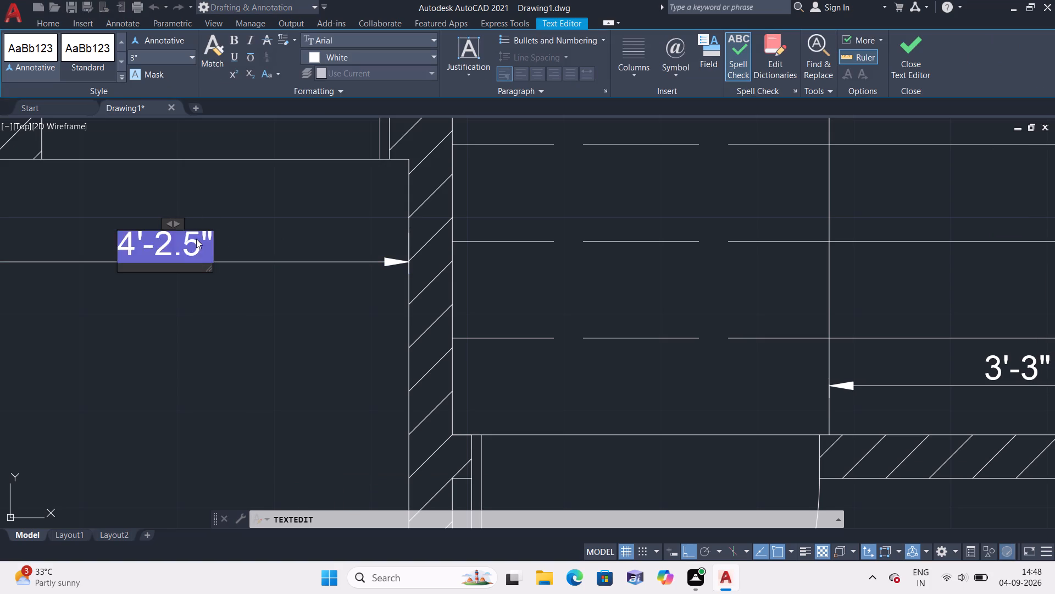
{"action": "key", "text": "BackSpace"}
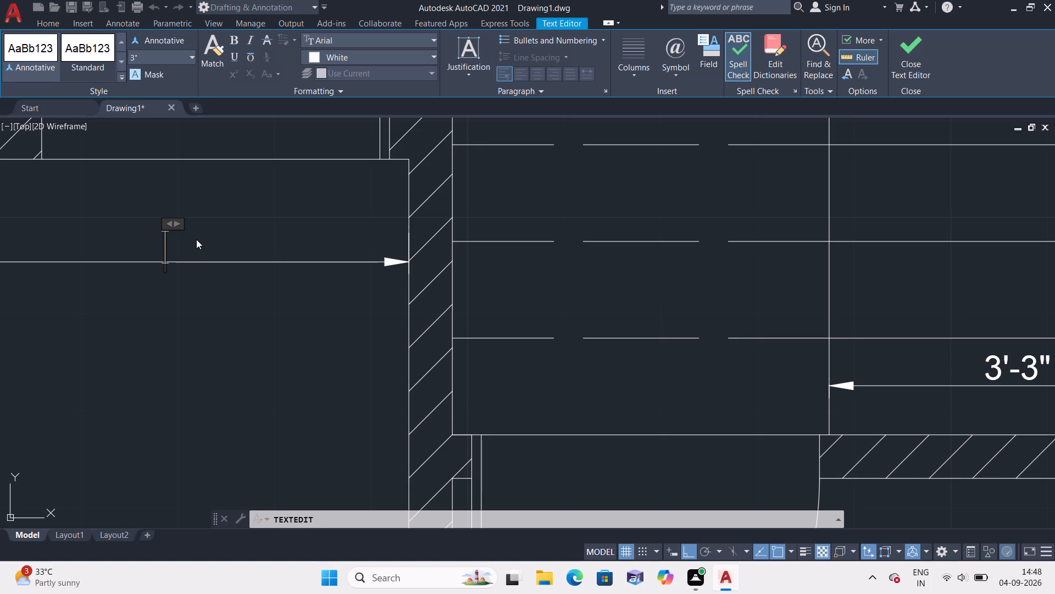
{"action": "key", "text": "4"}
{"action": "key", "text": "apostrophe"}
{"action": "type", "text": "2\""}
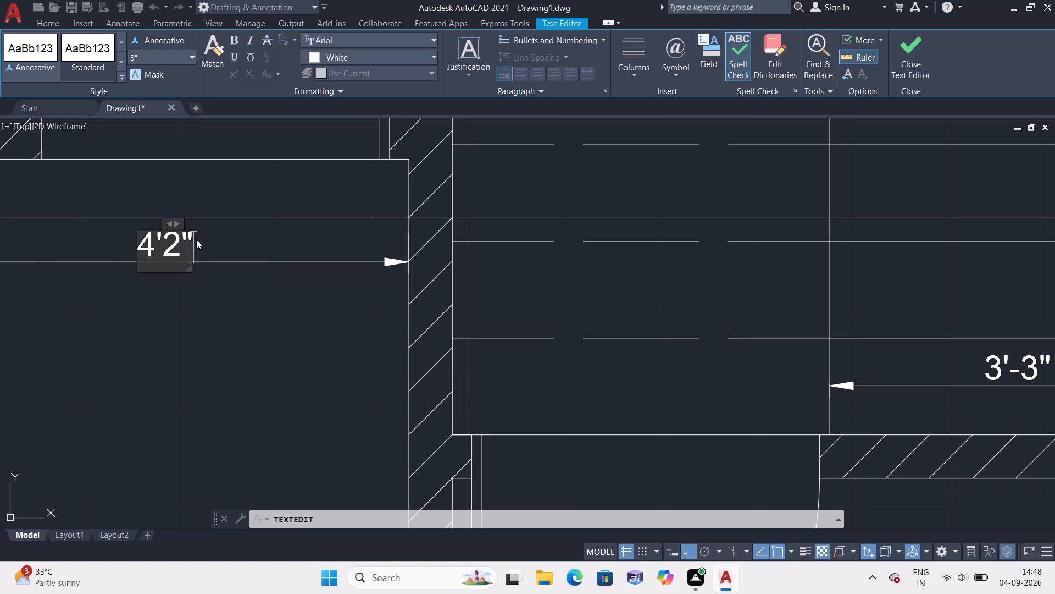
{"action": "left_click", "coordinate": [237, 232]}
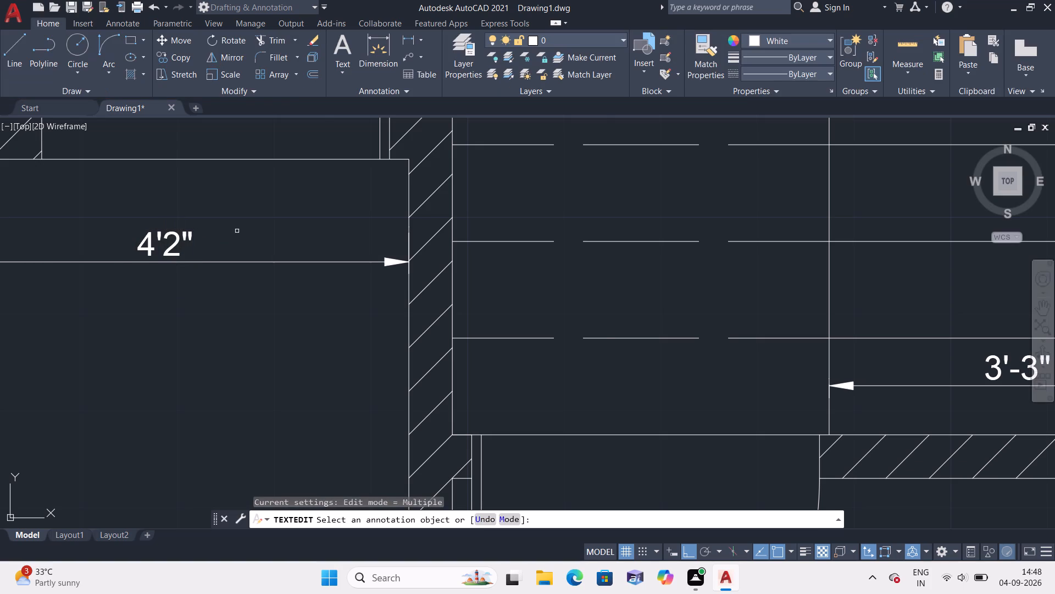
Insert a hyphen in the passage dimension's text so it reads 4'-2".
{"action": "scroll", "coordinate": [232, 237], "scroll_direction": "down", "scroll_amount": 2}
{"action": "scroll", "coordinate": [202, 245], "scroll_direction": "up", "scroll_amount": 4}
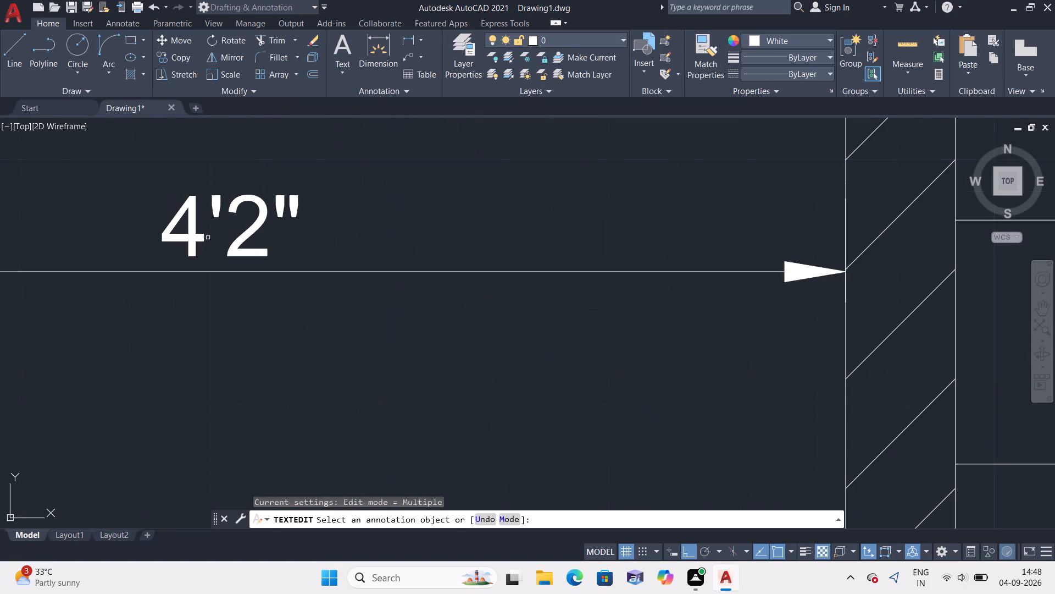
{"action": "left_click", "coordinate": [234, 200]}
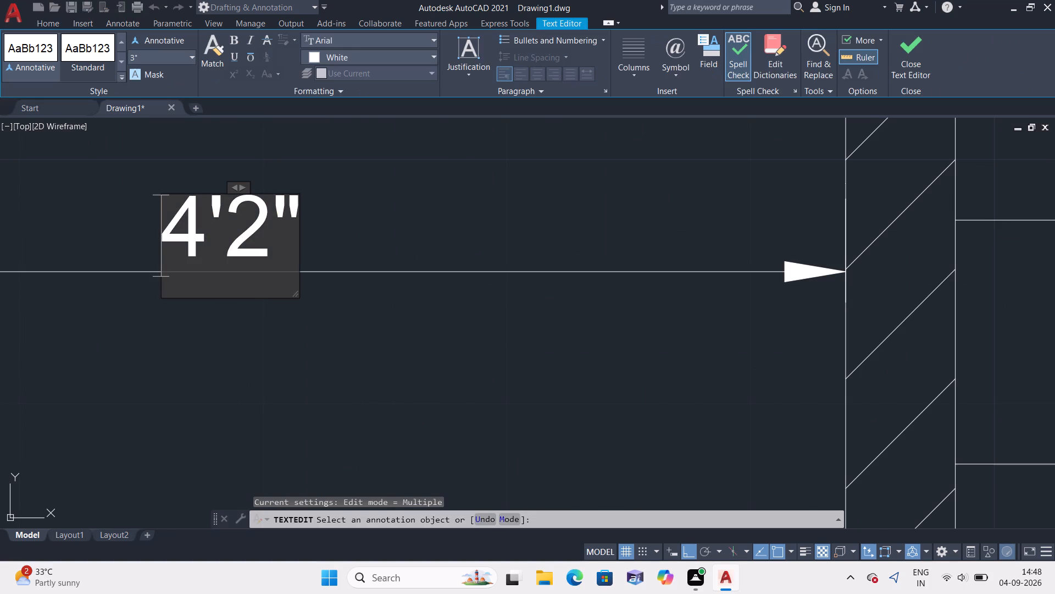
{"action": "left_click", "coordinate": [223, 217]}
{"action": "key", "text": "minus"}
{"action": "left_click", "coordinate": [371, 200]}
{"action": "scroll", "coordinate": [371, 200], "scroll_direction": "down", "scroll_amount": 2}
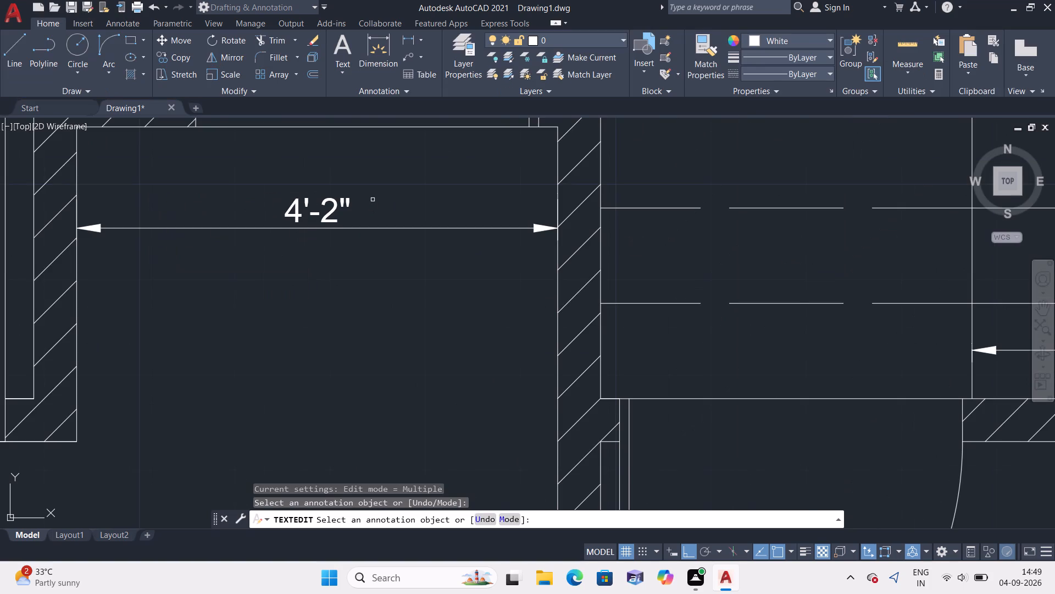
{"action": "scroll", "coordinate": [390, 151], "scroll_direction": "down", "scroll_amount": 2}
{"action": "middle_click_drag", "start_coordinate": [393, 156], "coordinate": [396, 273]}
{"action": "scroll", "coordinate": [397, 274], "scroll_direction": "down", "scroll_amount": 1}
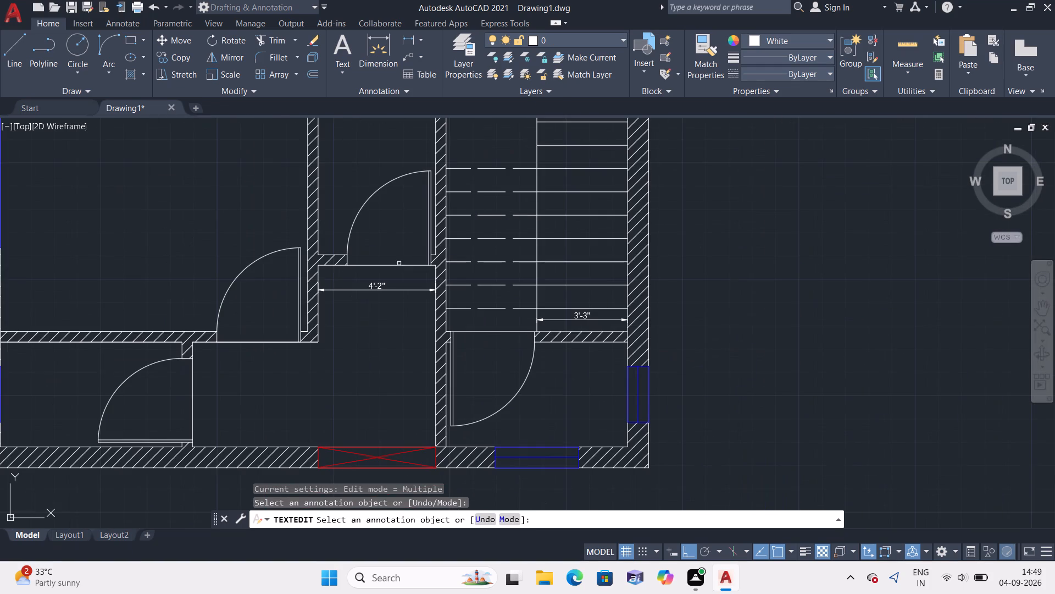
{"action": "key", "text": "space"}
{"action": "key", "text": "Escape"}
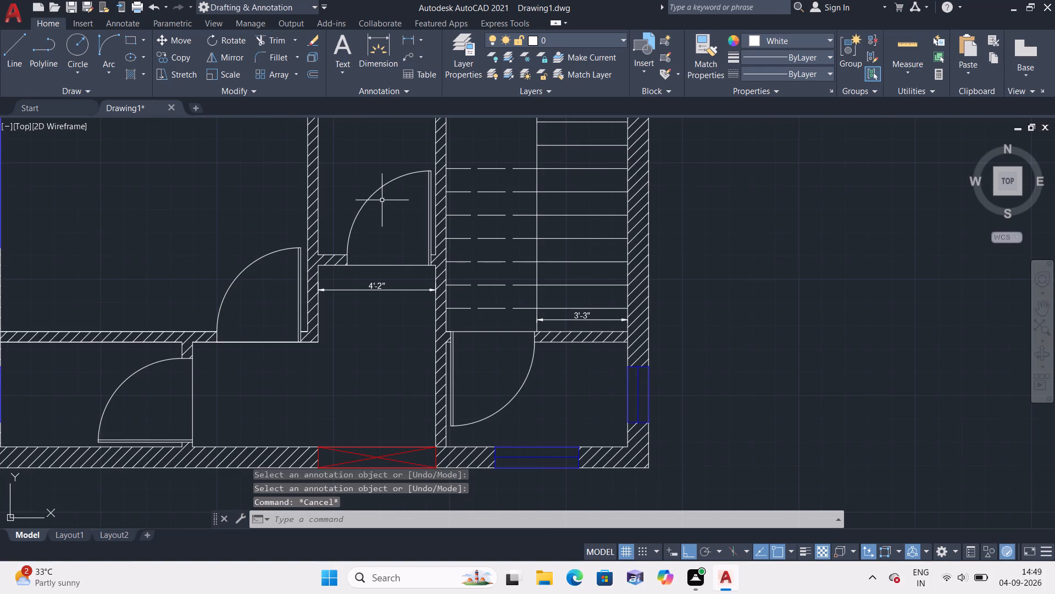
Add an overall linear dimension above the north exterior wall, spanning its two outer corners.
{"action": "left_click", "coordinate": [417, 44]}
{"action": "left_click", "coordinate": [417, 58]}
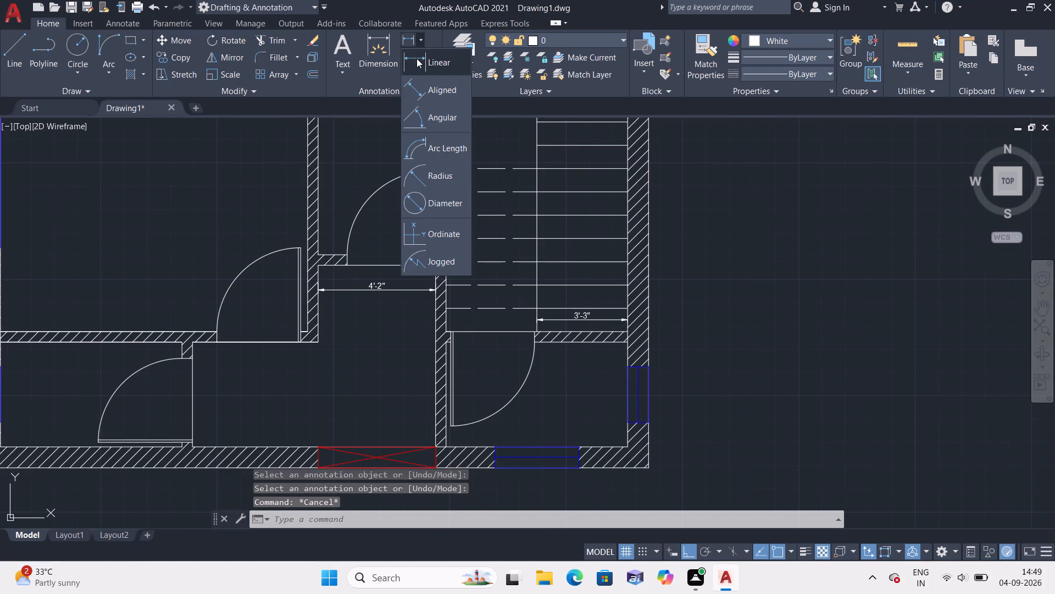
{"action": "scroll", "coordinate": [296, 136], "scroll_direction": "down", "scroll_amount": 2}
{"action": "middle_click_drag", "start_coordinate": [220, 153], "coordinate": [302, 276]}
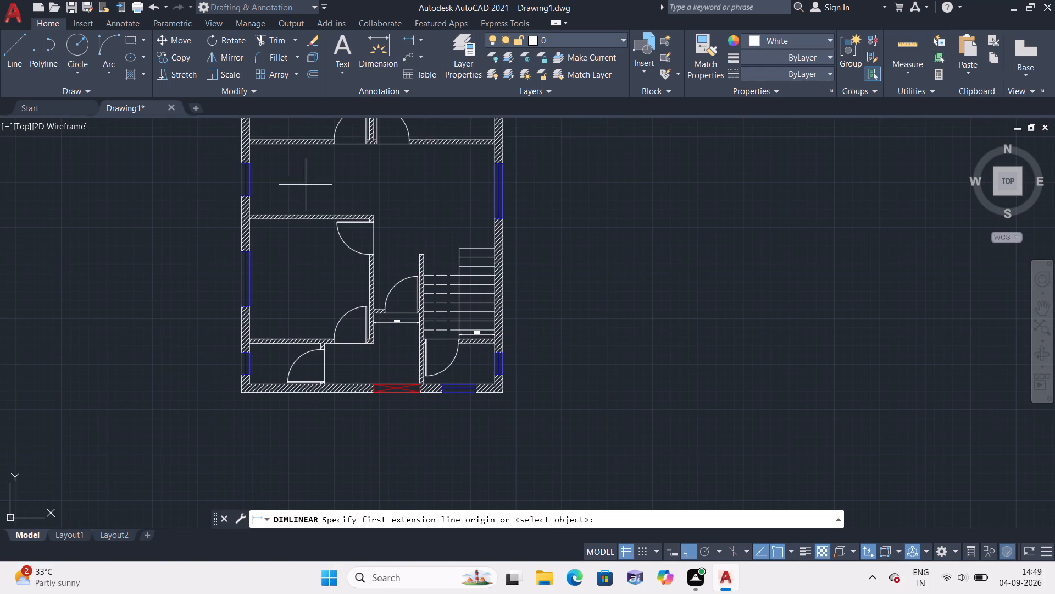
{"action": "middle_click_drag", "start_coordinate": [306, 183], "coordinate": [333, 324]}
{"action": "scroll", "coordinate": [274, 113], "scroll_direction": "up", "scroll_amount": 2}
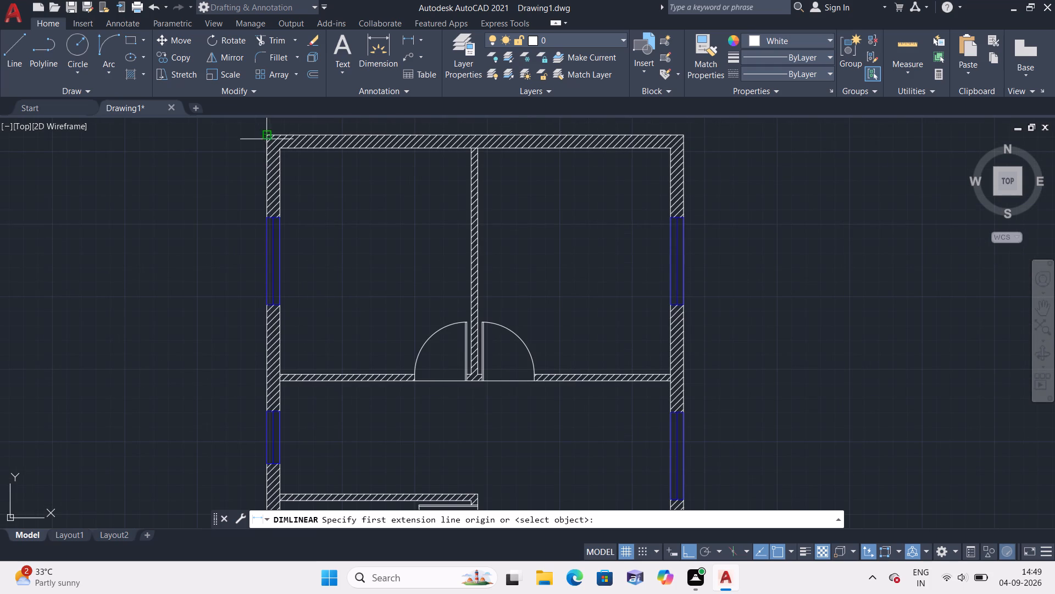
{"action": "left_click", "coordinate": [265, 133]}
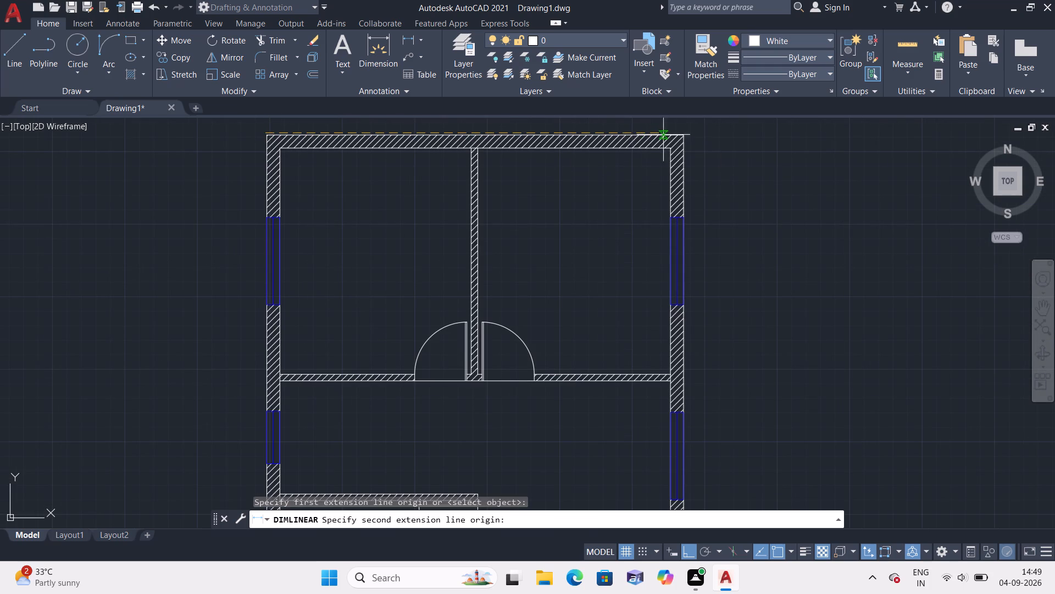
{"action": "left_click", "coordinate": [683, 136]}
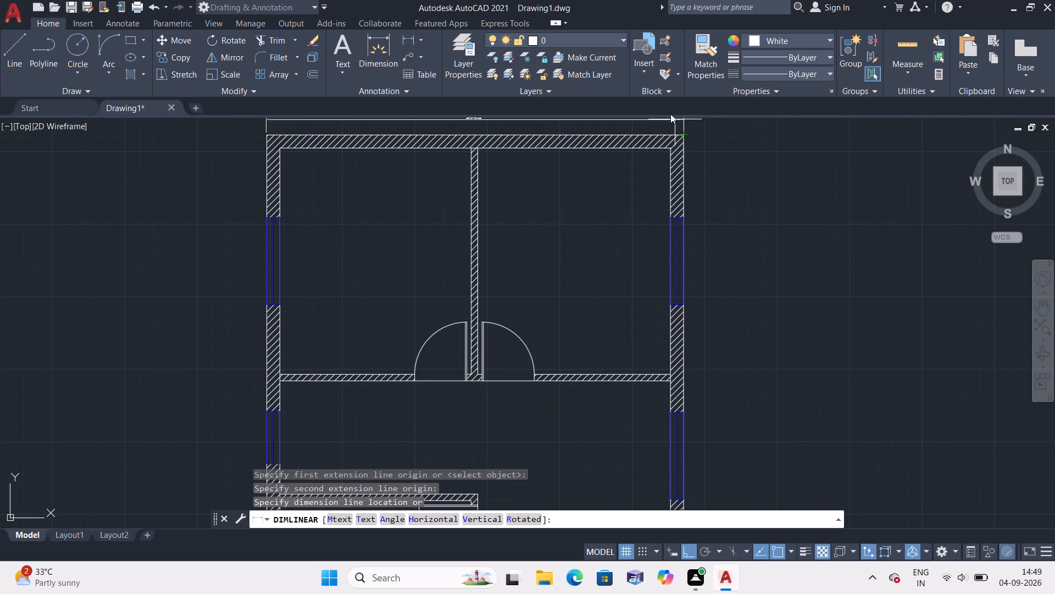
{"action": "middle_click_drag", "start_coordinate": [668, 120], "coordinate": [652, 204]}
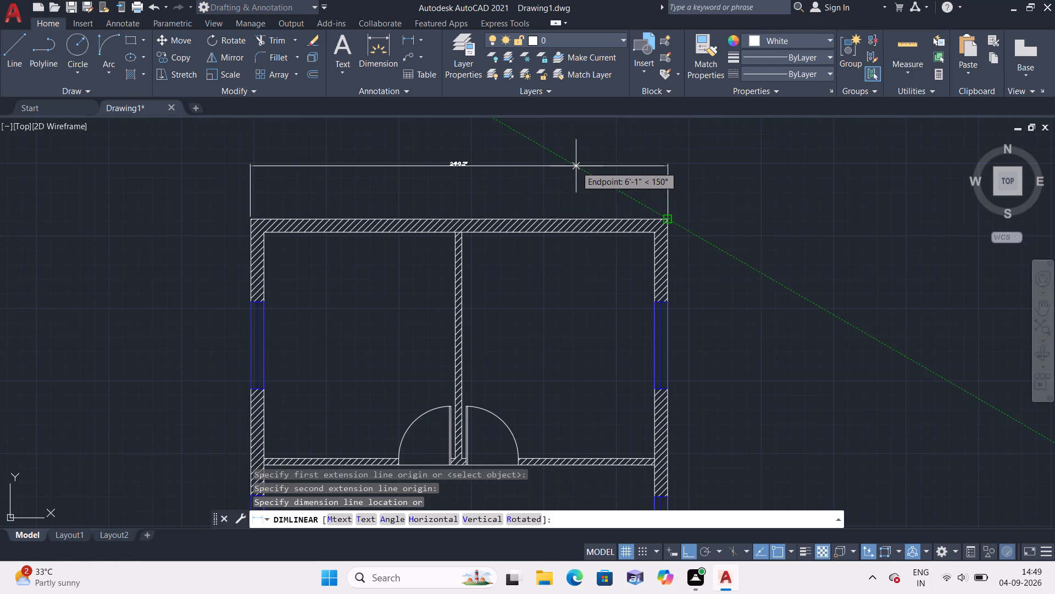
{"action": "scroll", "coordinate": [564, 169], "scroll_direction": "up", "scroll_amount": 1}
{"action": "middle_click_drag", "start_coordinate": [565, 200], "coordinate": [568, 217]}
{"action": "left_click", "coordinate": [563, 187]}
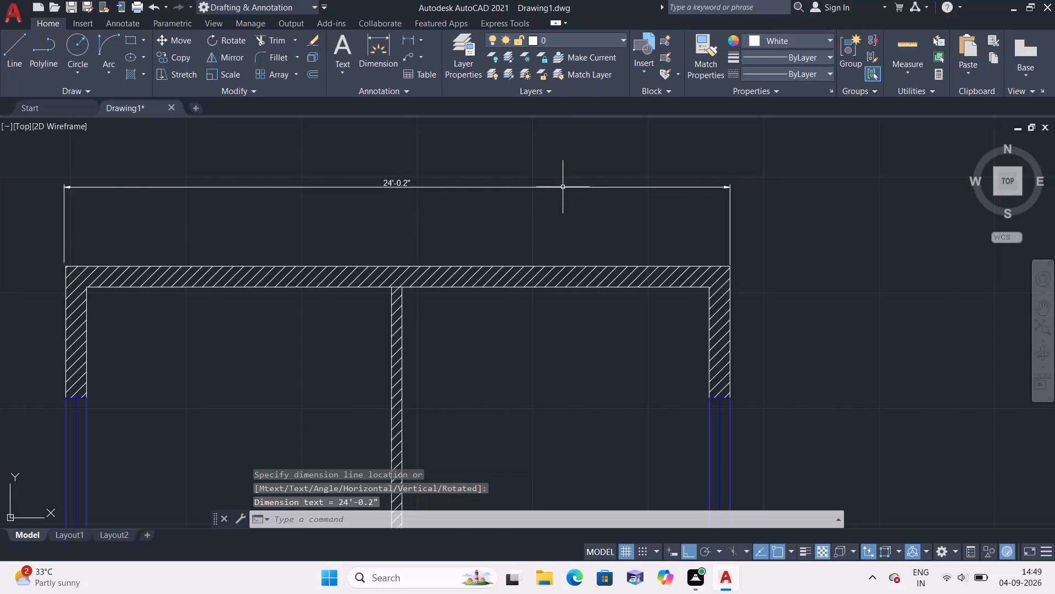
{"action": "key", "text": "Escape"}
Add an overall vertical linear dimension west of the exterior west wall, spanning its north and south outer corners.
{"action": "middle_click_drag", "start_coordinate": [388, 207], "coordinate": [412, 169]}
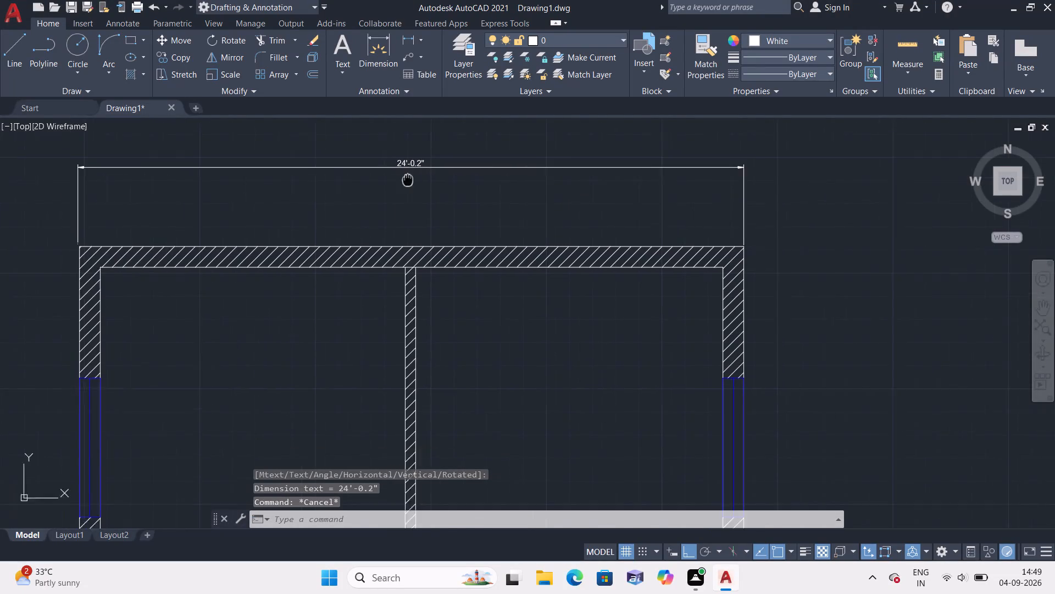
{"action": "middle_click_drag", "start_coordinate": [412, 169], "coordinate": [419, 158]}
{"action": "key", "text": "space"}
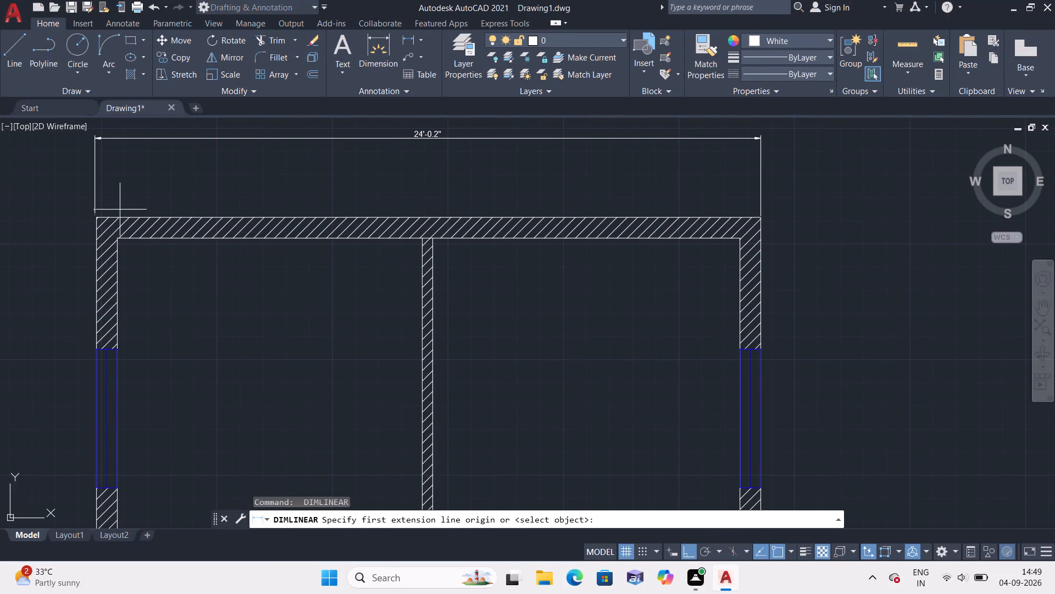
{"action": "left_click", "coordinate": [95, 217]}
{"action": "middle_click_drag", "start_coordinate": [91, 221], "coordinate": [136, 111]}
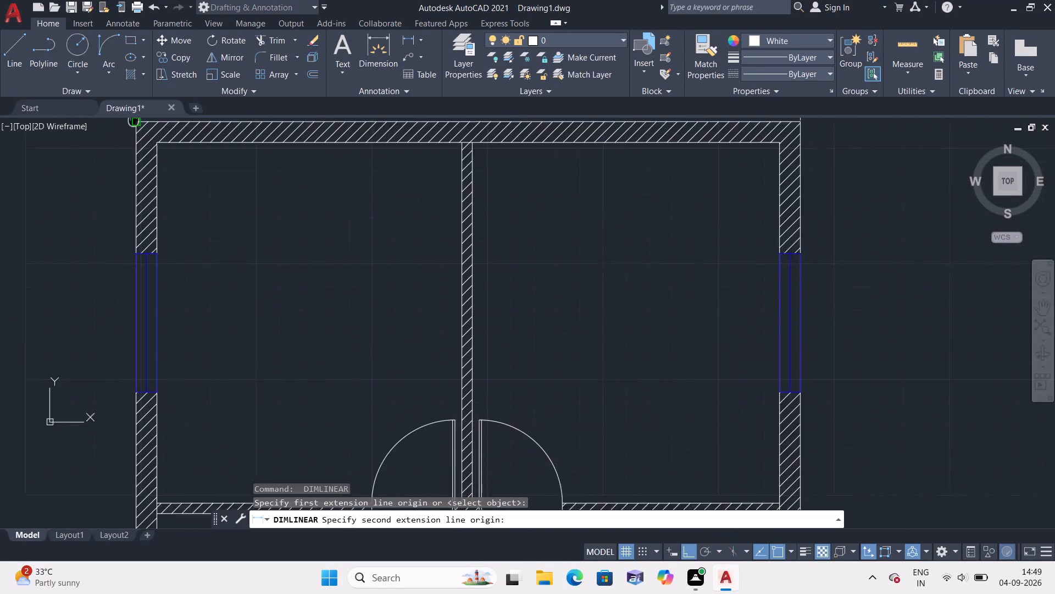
{"action": "middle_click_drag", "start_coordinate": [136, 111], "coordinate": [136, 113]}
{"action": "scroll", "coordinate": [137, 110], "scroll_direction": "down", "scroll_amount": 2}
{"action": "middle_click_drag", "start_coordinate": [72, 296], "coordinate": [163, 186]}
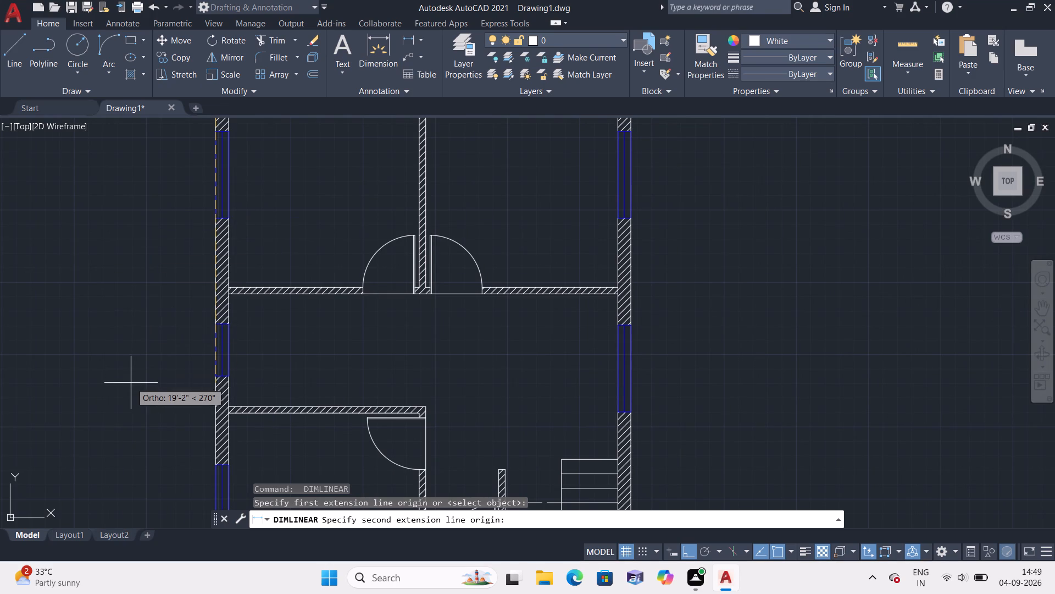
{"action": "middle_click_drag", "start_coordinate": [130, 392], "coordinate": [148, 240]}
{"action": "scroll", "coordinate": [190, 403], "scroll_direction": "down", "scroll_amount": 2}
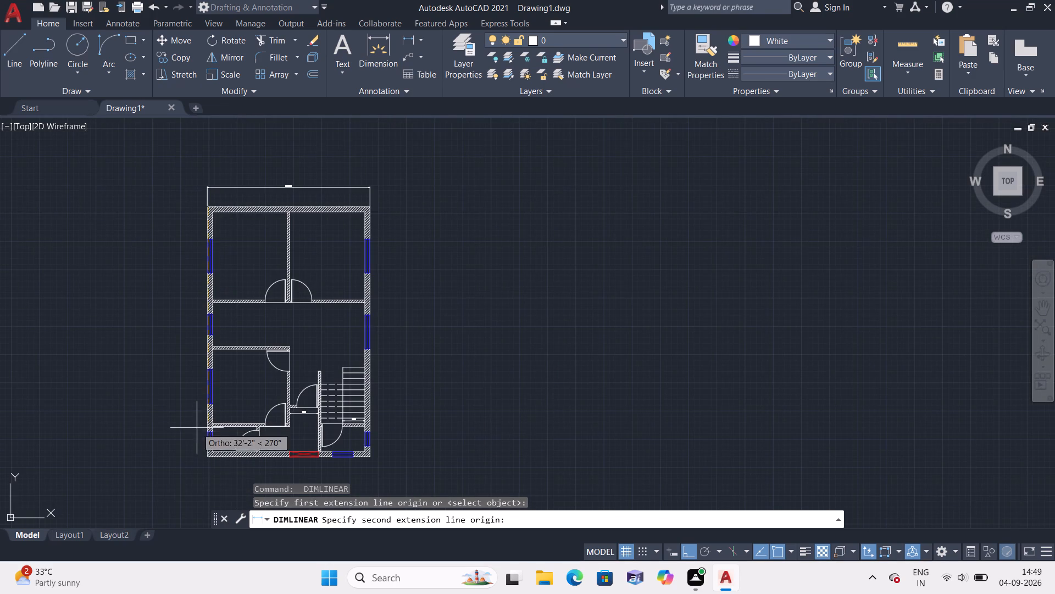
{"action": "scroll", "coordinate": [204, 461], "scroll_direction": "up", "scroll_amount": 3}
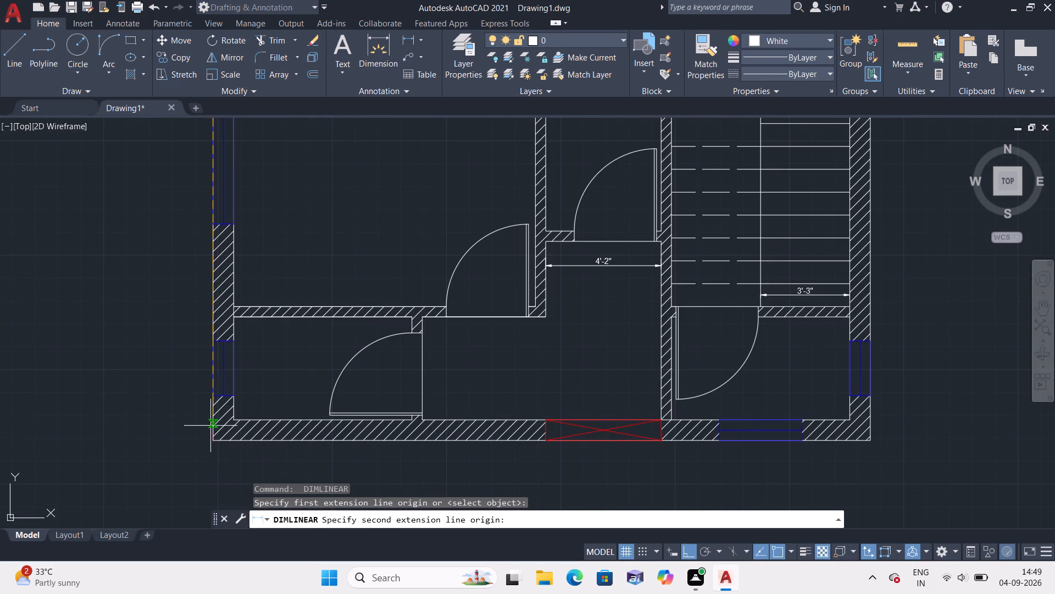
{"action": "left_click", "coordinate": [214, 439]}
{"action": "left_click", "coordinate": [136, 393]}
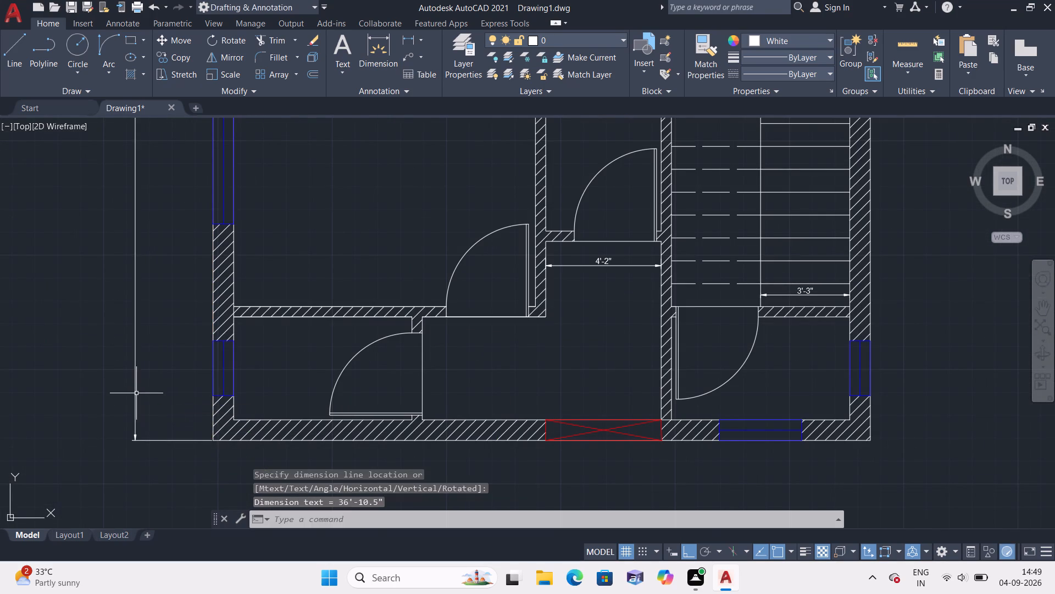
Replace the text of the overall vertical dimension beside the west wall with 37'.
{"action": "scroll", "coordinate": [136, 392], "scroll_direction": "down", "scroll_amount": 3}
{"action": "middle_click_drag", "start_coordinate": [140, 270], "coordinate": [144, 279]}
{"action": "scroll", "coordinate": [138, 273], "scroll_direction": "up", "scroll_amount": 5}
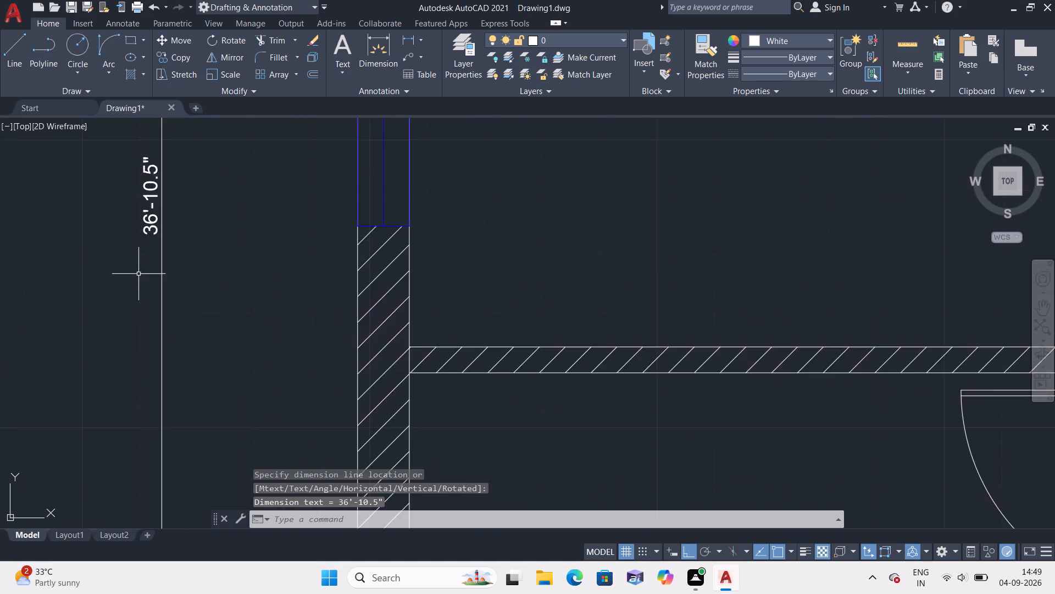
{"action": "scroll", "coordinate": [157, 218], "scroll_direction": "up", "scroll_amount": 1}
{"action": "double_click", "coordinate": [149, 173]}
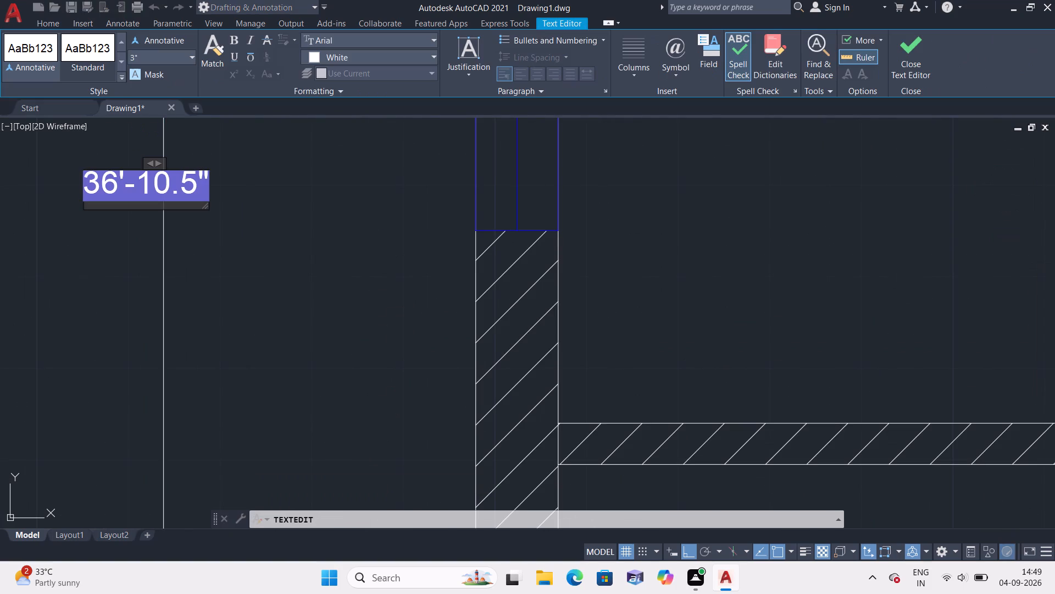
{"action": "left_click", "coordinate": [202, 189]}
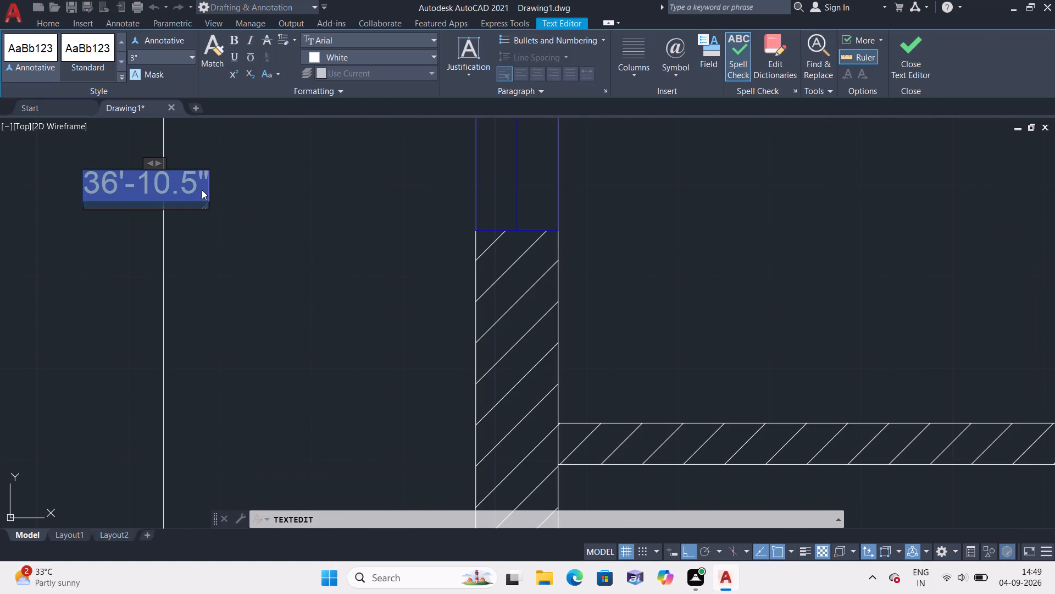
{"action": "key", "text": "BackSpace"}
{"action": "type", "text": "37'"}
{"action": "left_click", "coordinate": [220, 206]}
Replace the text of the overall width dimension above the north wall with 24', and end text editing.
{"action": "scroll", "coordinate": [220, 207], "scroll_direction": "down", "scroll_amount": 1}
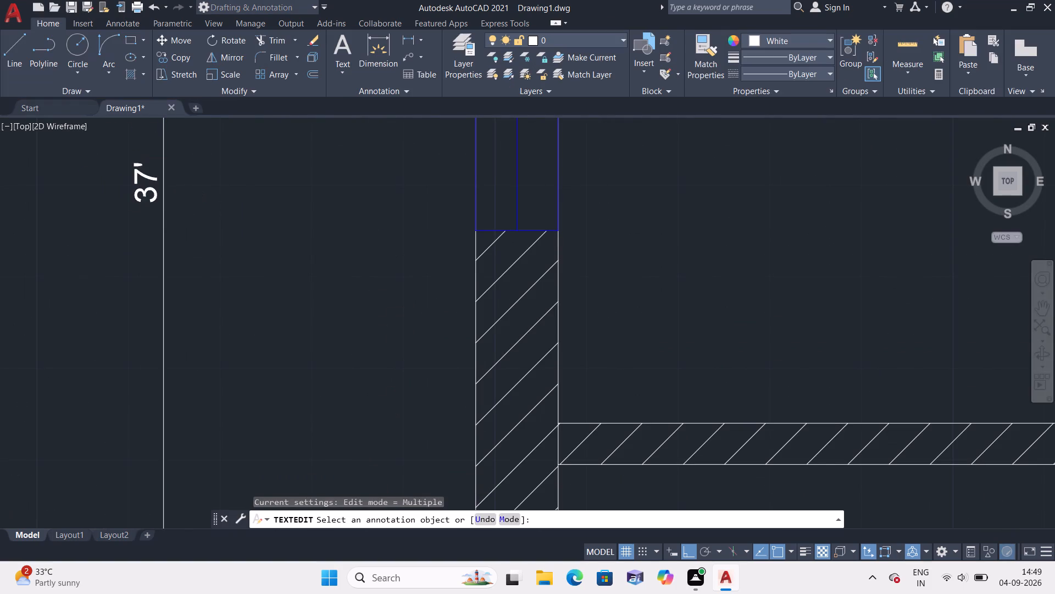
{"action": "scroll", "coordinate": [220, 207], "scroll_direction": "down", "scroll_amount": 1}
{"action": "middle_click_drag", "start_coordinate": [232, 202], "coordinate": [236, 291]}
{"action": "scroll", "coordinate": [232, 202], "scroll_direction": "down", "scroll_amount": 3}
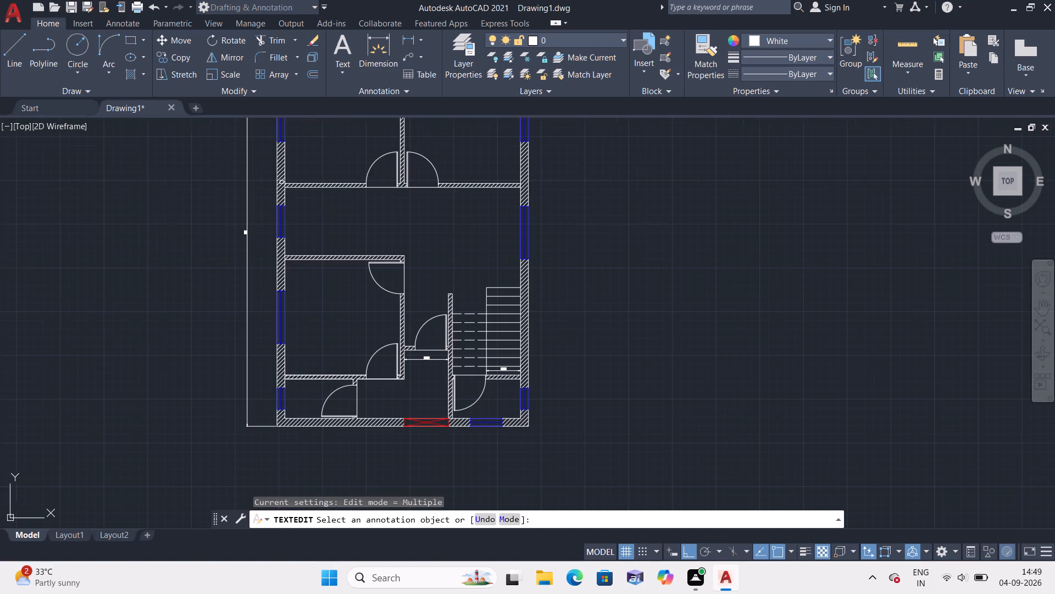
{"action": "middle_click_drag", "start_coordinate": [342, 136], "coordinate": [335, 223]}
{"action": "scroll", "coordinate": [327, 240], "scroll_direction": "down", "scroll_amount": 1}
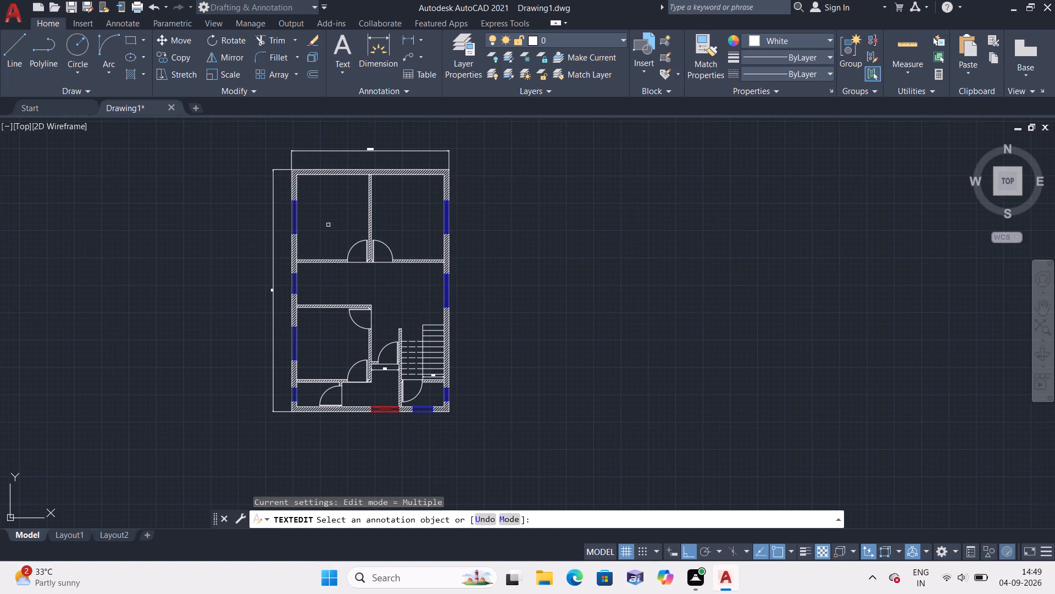
{"action": "scroll", "coordinate": [375, 141], "scroll_direction": "up", "scroll_amount": 5}
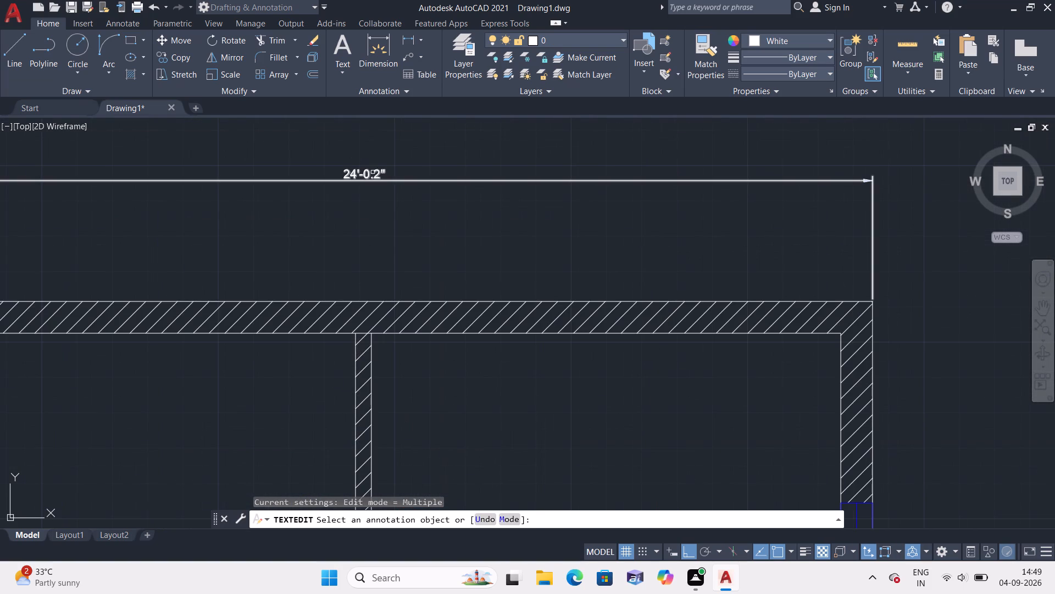
{"action": "left_click", "coordinate": [373, 175]}
{"action": "left_click", "coordinate": [373, 176]}
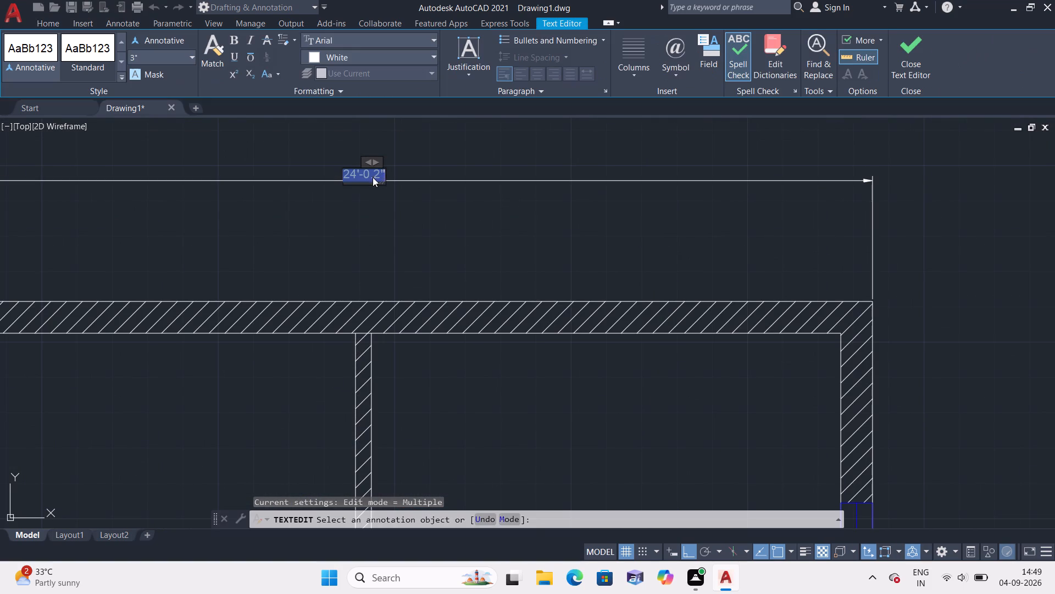
{"action": "left_click", "coordinate": [375, 173]}
{"action": "key", "text": "BackSpace"}
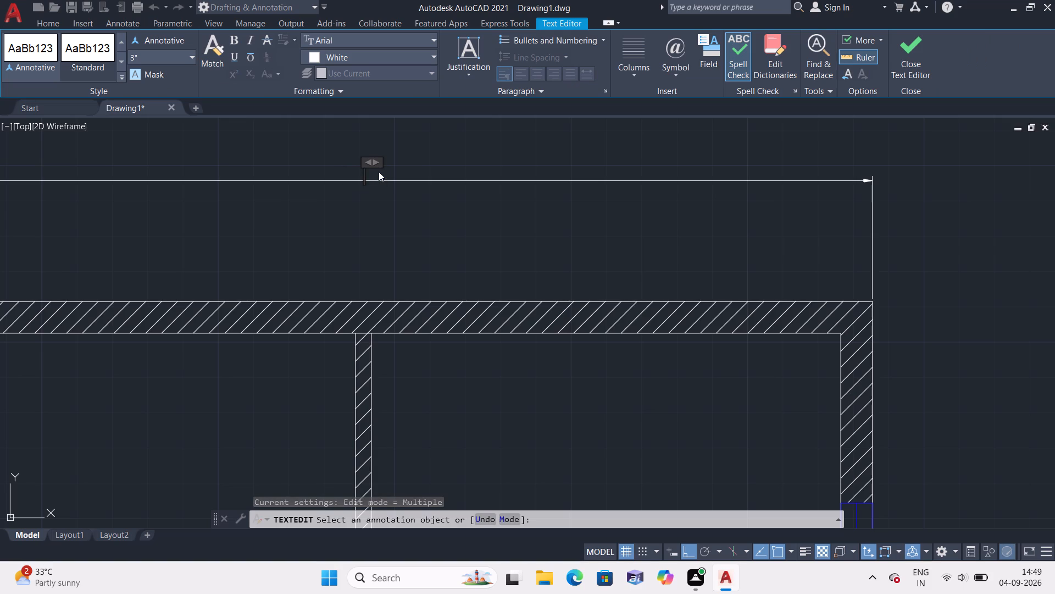
{"action": "type", "text": "24'"}
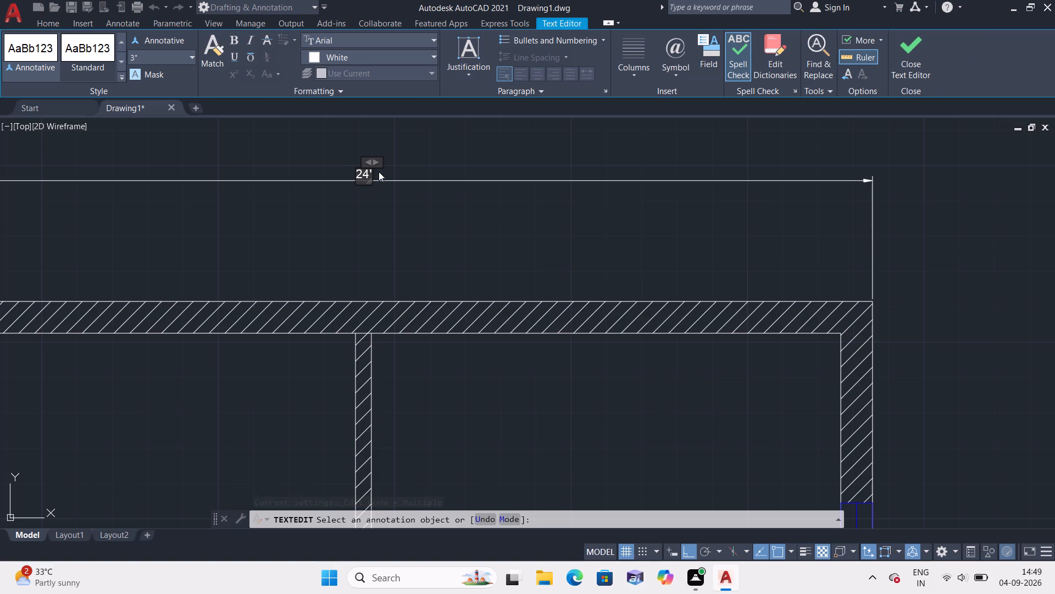
{"action": "left_click", "coordinate": [421, 141]}
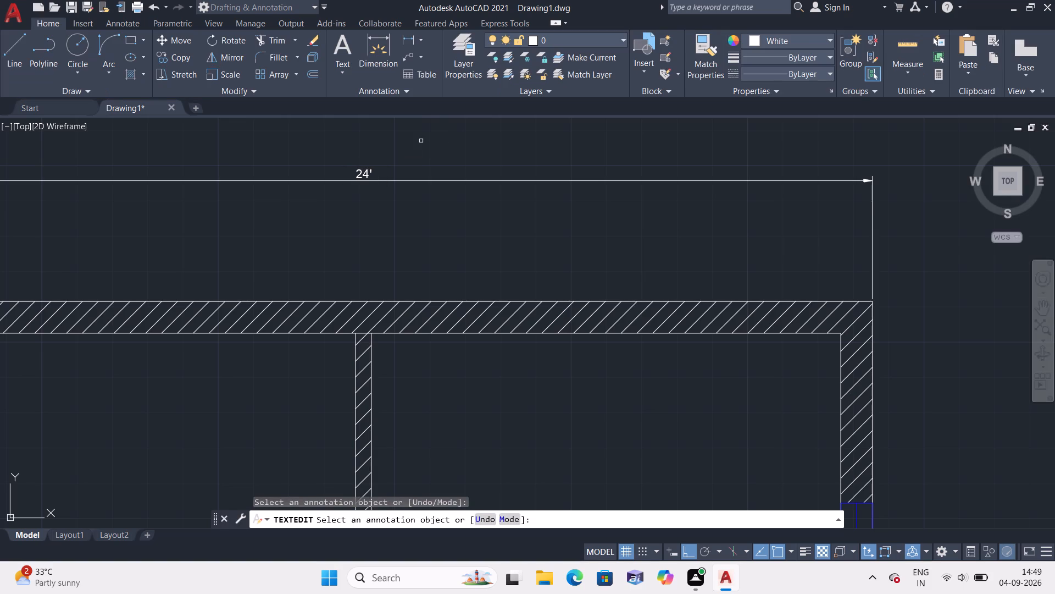
{"action": "key", "text": "Escape"}
{"action": "key", "text": "Escape"}
Create a multiline text in the empty space east of the plan with BEDROOM1 as its first line.
{"action": "scroll", "coordinate": [423, 164], "scroll_direction": "down", "scroll_amount": 2}
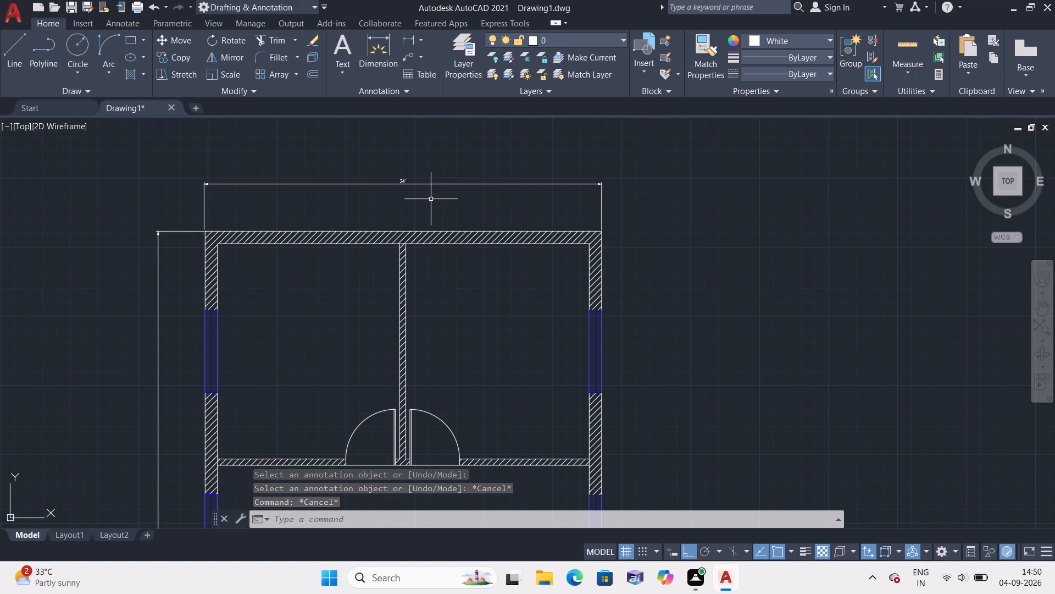
{"action": "scroll", "coordinate": [431, 199], "scroll_direction": "down", "scroll_amount": 1}
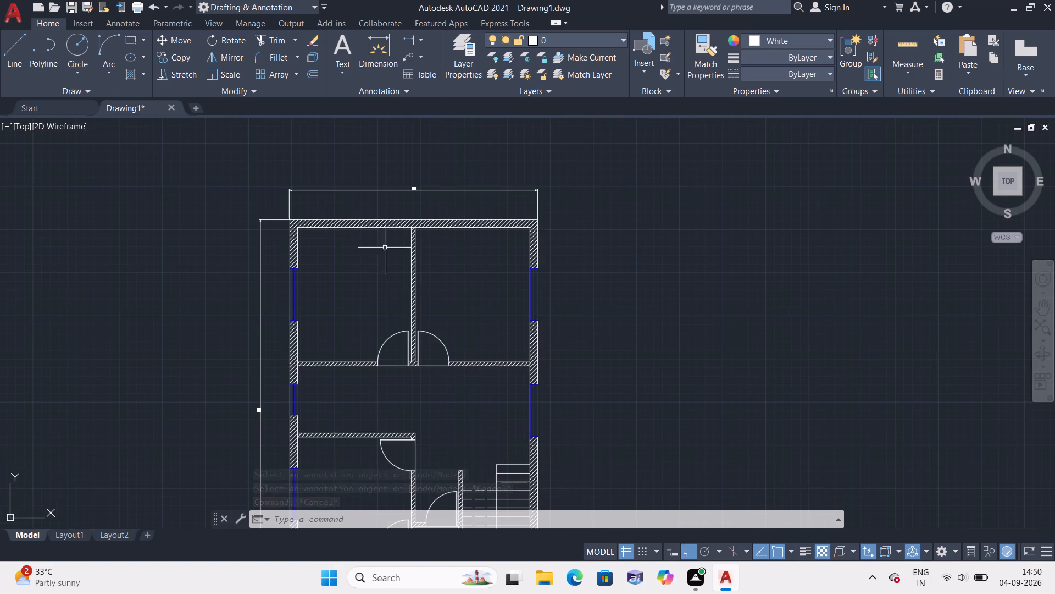
{"action": "scroll", "coordinate": [343, 276], "scroll_direction": "up", "scroll_amount": 2}
{"action": "middle_click_drag", "start_coordinate": [355, 312], "coordinate": [302, 173]}
{"action": "scroll", "coordinate": [302, 173], "scroll_direction": "down", "scroll_amount": 2}
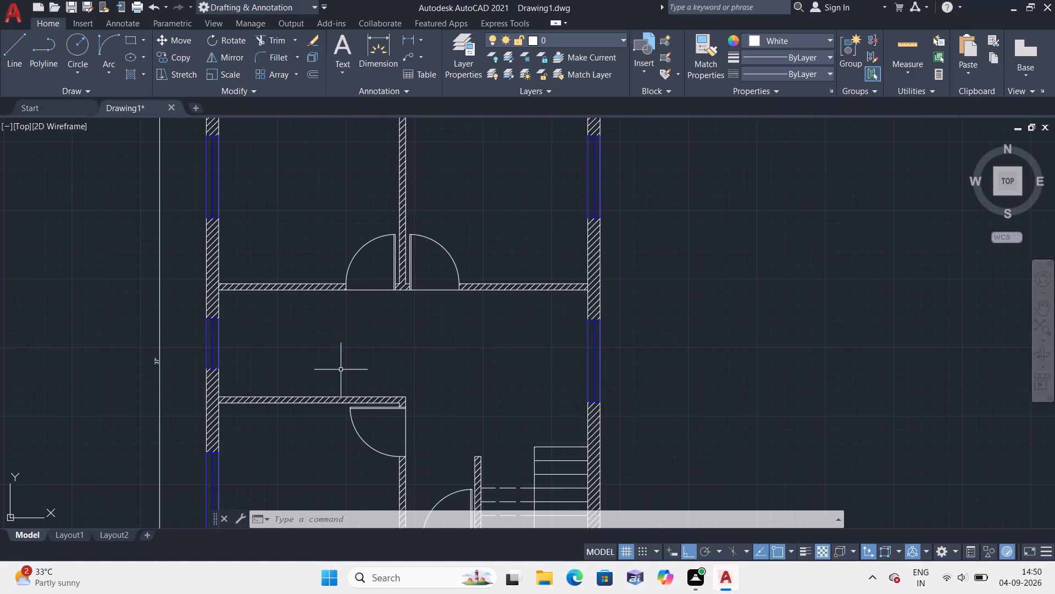
{"action": "scroll", "coordinate": [346, 369], "scroll_direction": "up", "scroll_amount": 1}
{"action": "middle_click_drag", "start_coordinate": [348, 365], "coordinate": [336, 244]}
{"action": "scroll", "coordinate": [337, 241], "scroll_direction": "down", "scroll_amount": 2}
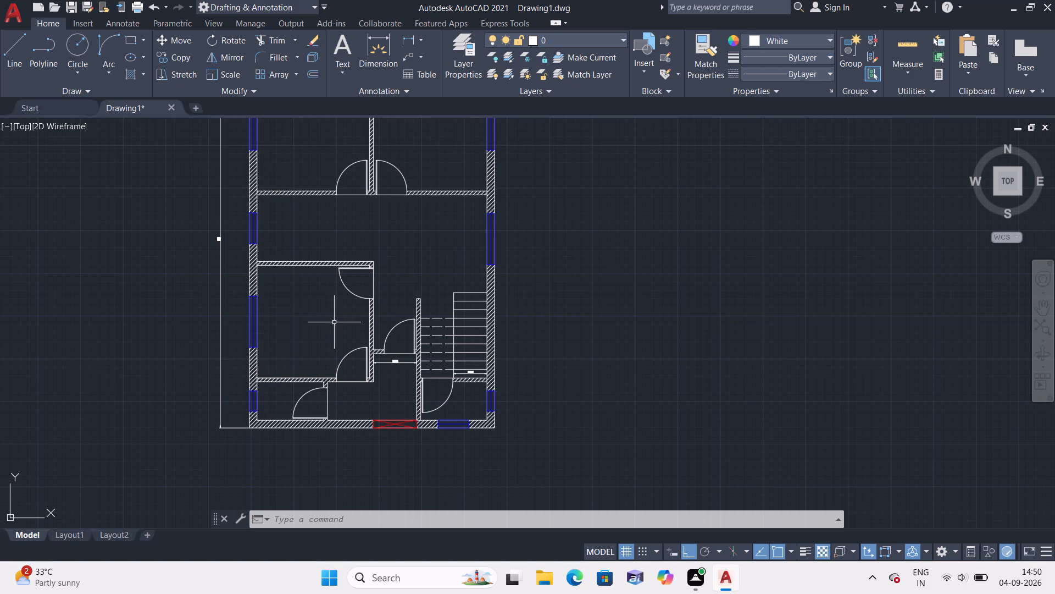
{"action": "type", "text": "mt"}
{"action": "key", "text": "space"}
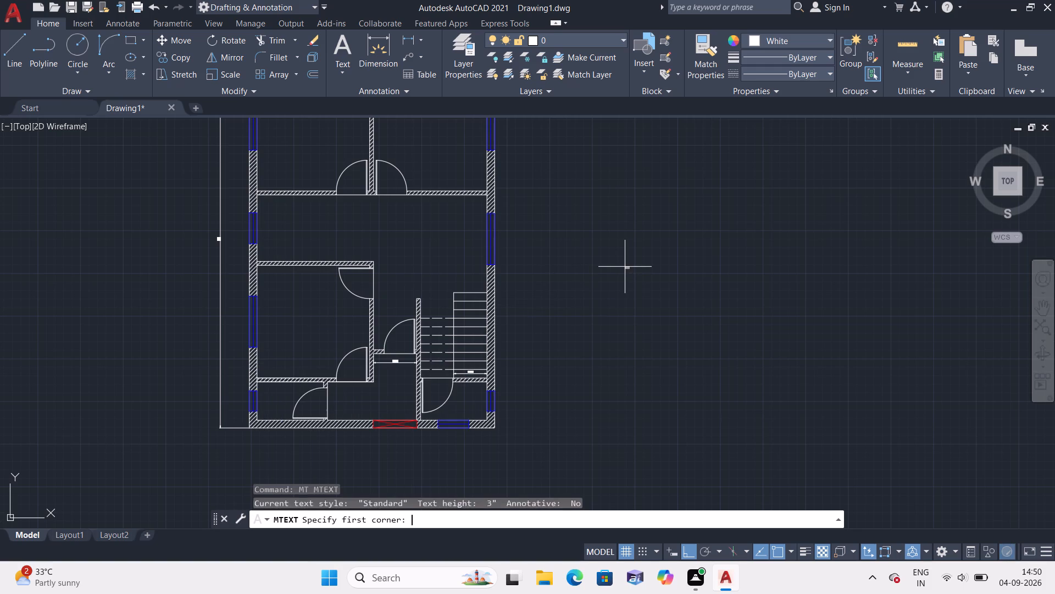
{"action": "double_click", "coordinate": [639, 256]}
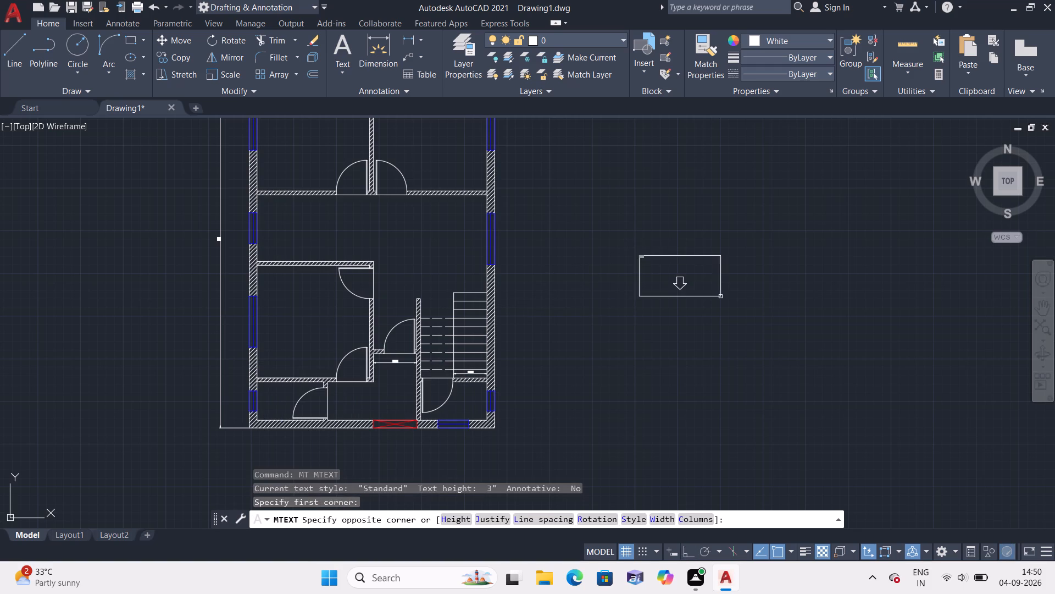
{"action": "left_click", "coordinate": [720, 295]}
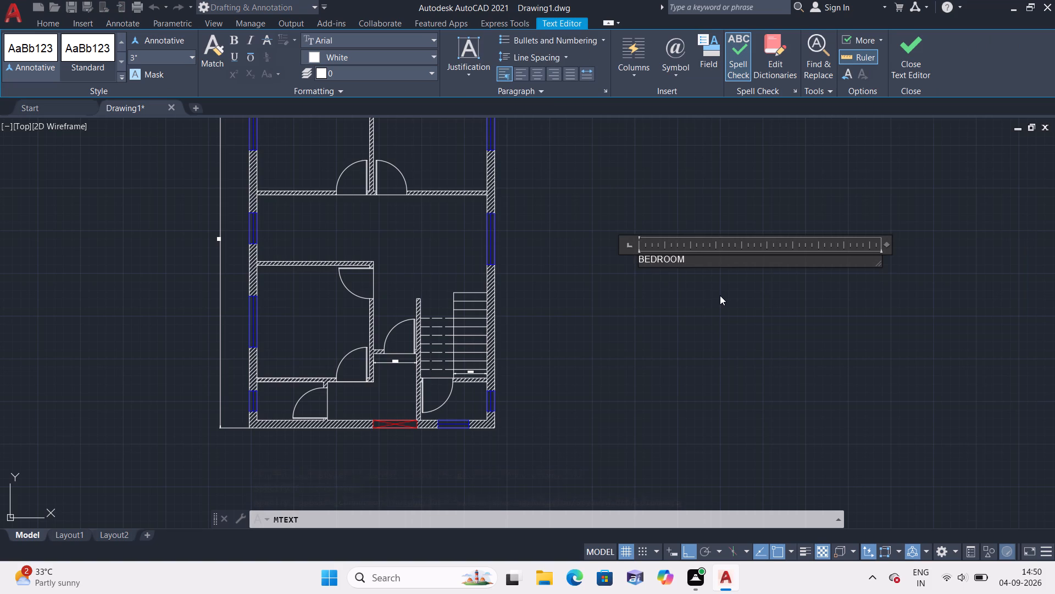
{"action": "key", "text": "1"}
{"action": "key", "text": "Return"}
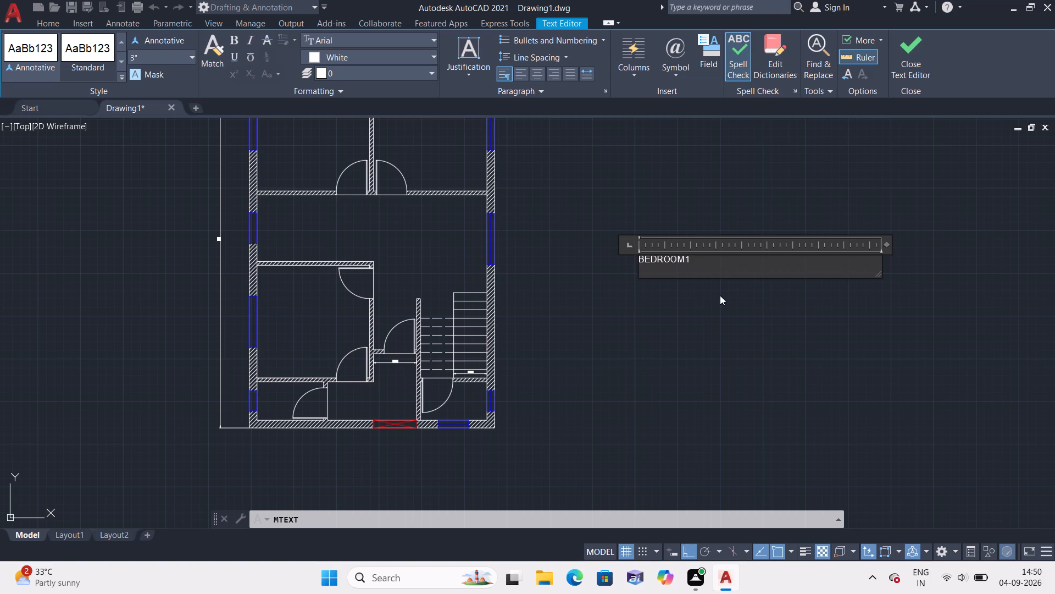
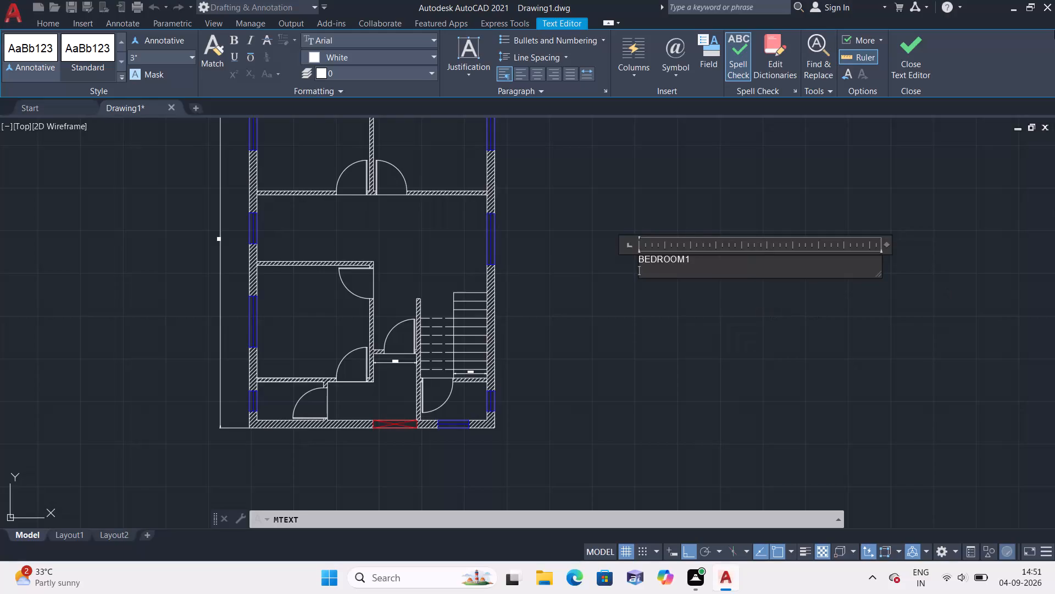
Add the size line 11'-0"X13'-0" under BEDROOM1 in the open multiline text and finish the label.
{"action": "type", "text": "11"}
{"action": "key", "text": "apostrophe"}
{"action": "type", "text": "-0\""}
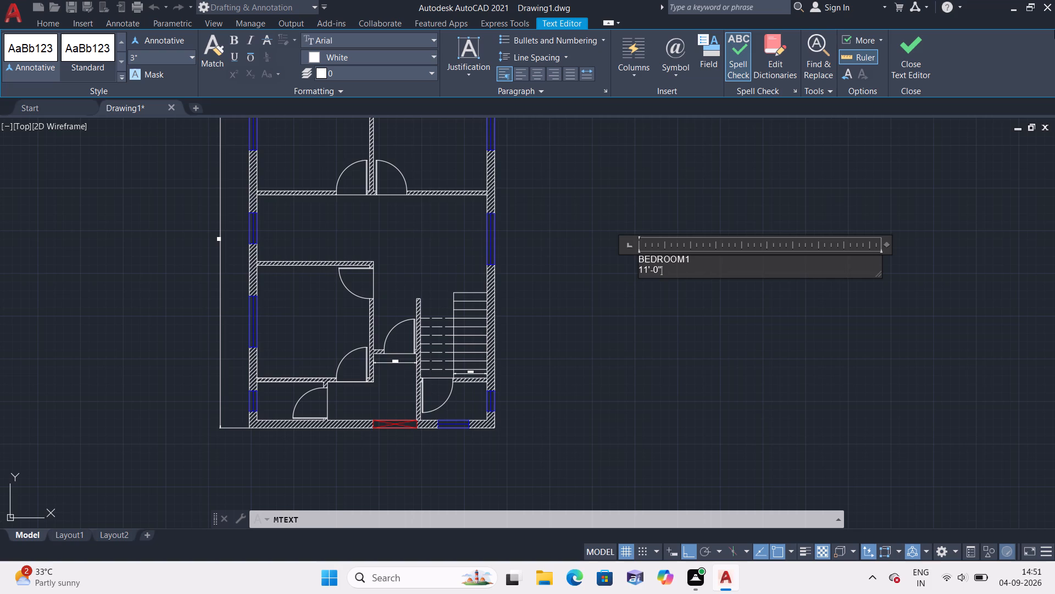
{"action": "key", "text": "x"}
{"action": "type", "text": "13'"}
{"action": "key", "text": "minus"}
{"action": "type", "text": "0\""}
{"action": "left_click", "coordinate": [765, 321]}
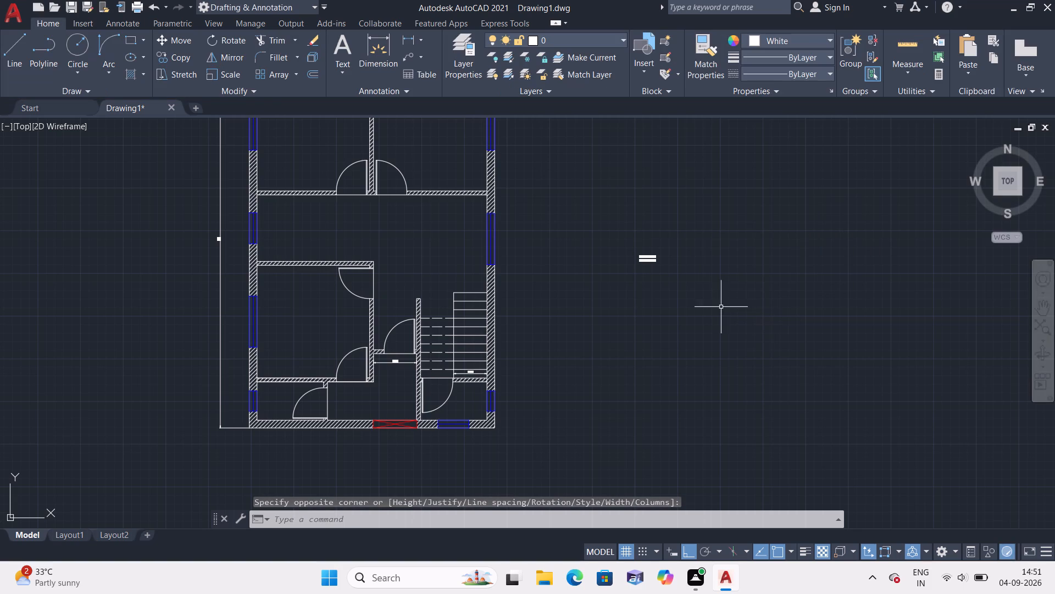
Create a multiline text label reading BEDROOM2 with 11'-1"X13'-0" beneath, placed below the BEDROOM1 label beside the floor plan.
{"action": "key", "text": "space"}
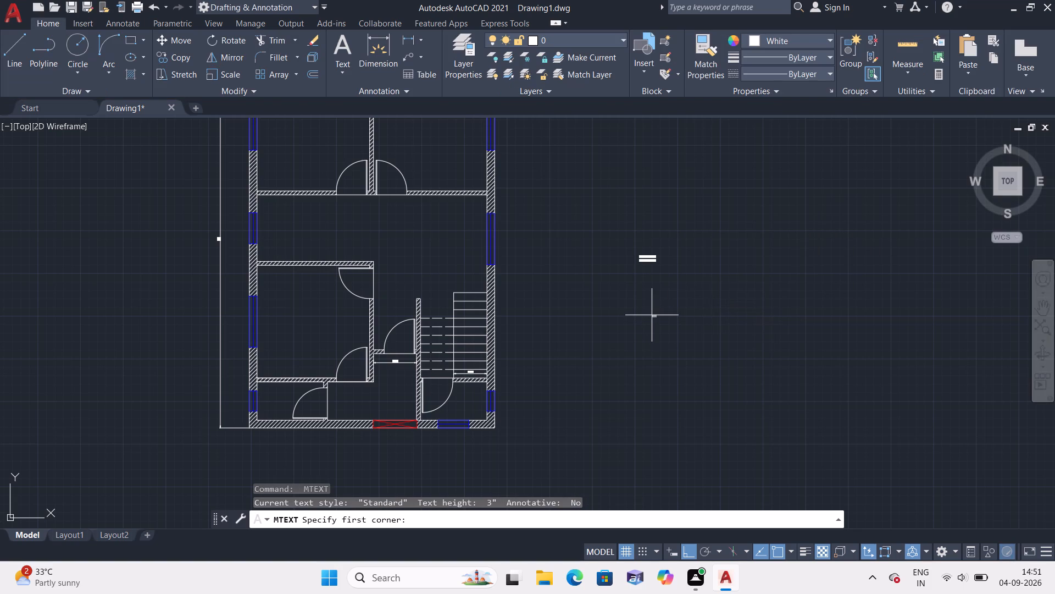
{"action": "double_click", "coordinate": [652, 314]}
{"action": "left_click", "coordinate": [652, 314]}
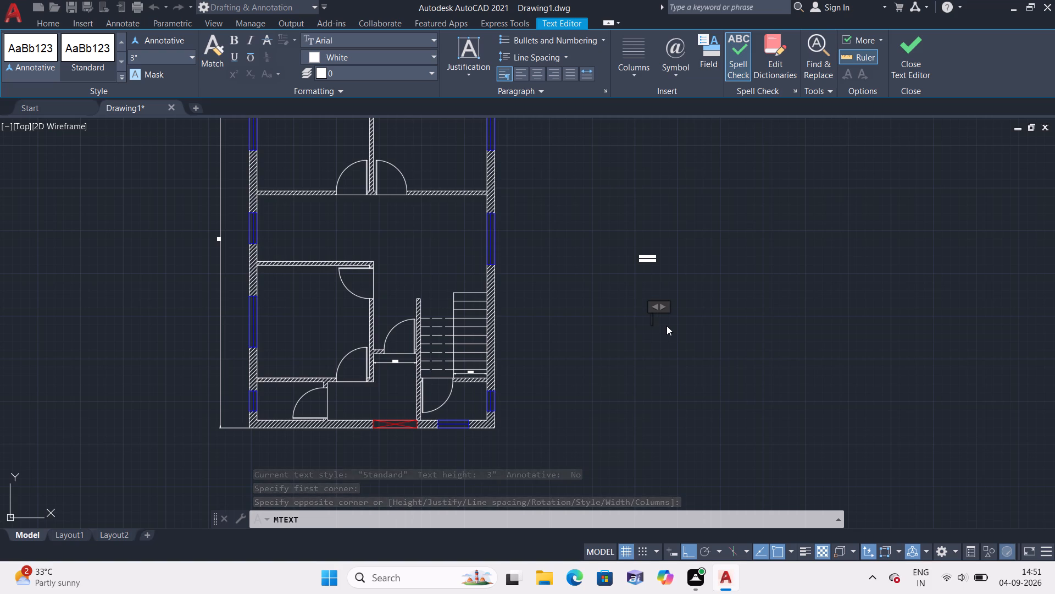
{"action": "key", "text": "b"}
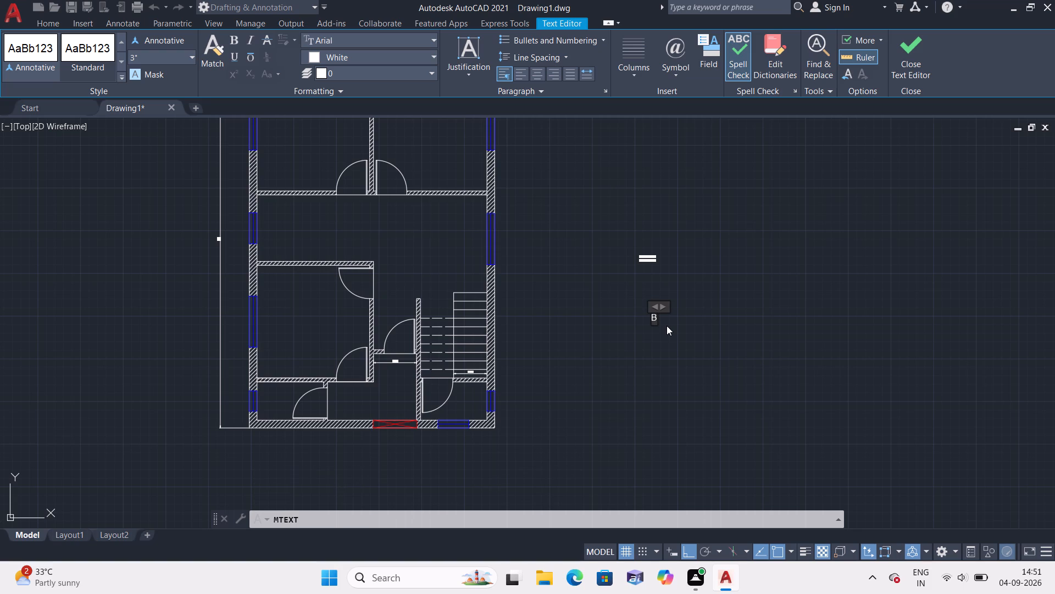
{"action": "type", "text": "EDROOM2"}
{"action": "key", "text": "Return"}
{"action": "type", "text": "11'"}
{"action": "type", "text": "-1\""}
{"action": "key", "text": "x"}
{"action": "type", "text": "13'"}
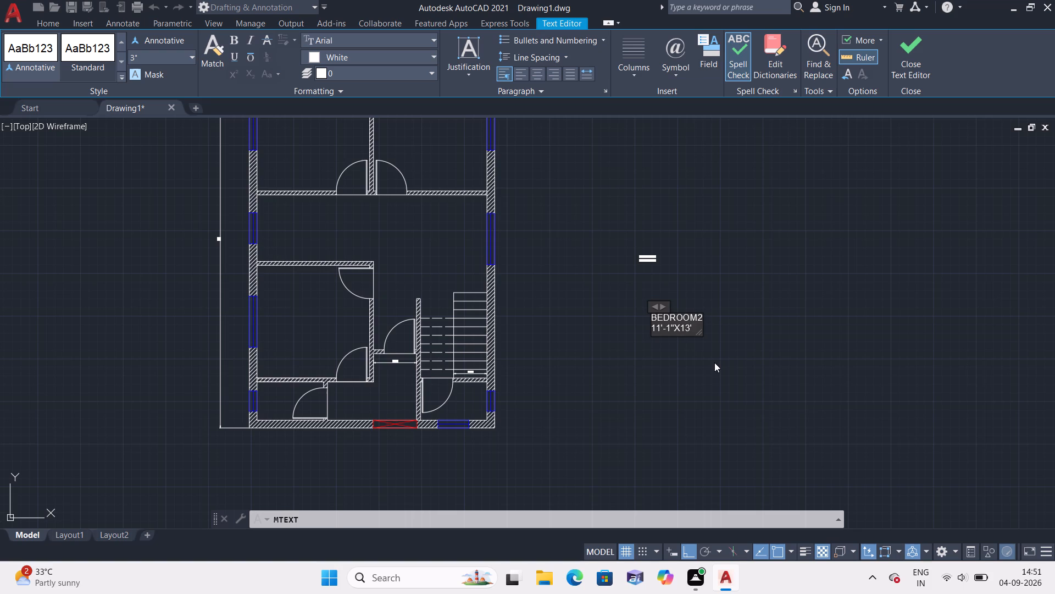
{"action": "key", "text": "minus"}
{"action": "type", "text": "0\""}
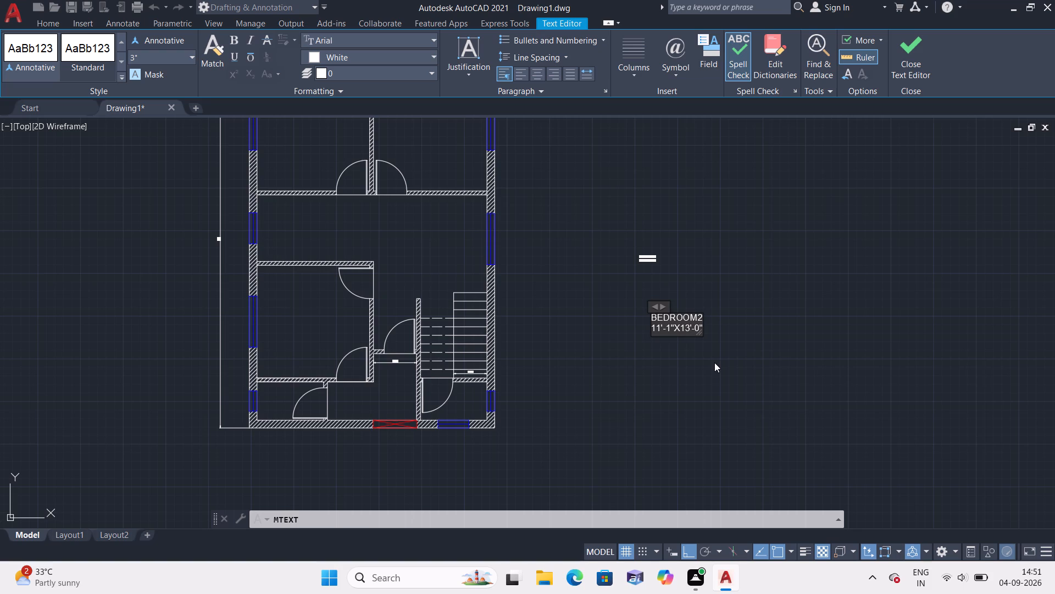
{"action": "left_click", "coordinate": [713, 362]}
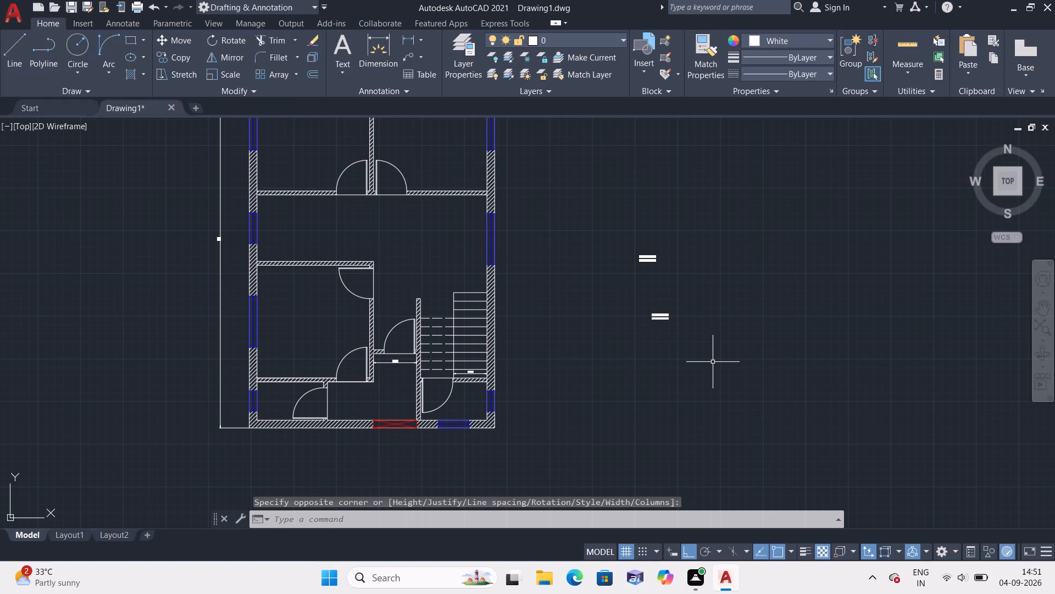
Create a multiline text label reading KITCHEN with 11'-5"X6'6" beneath, placed below the BEDROOM2 label.
{"action": "key", "text": "space"}
{"action": "double_click", "coordinate": [713, 361]}
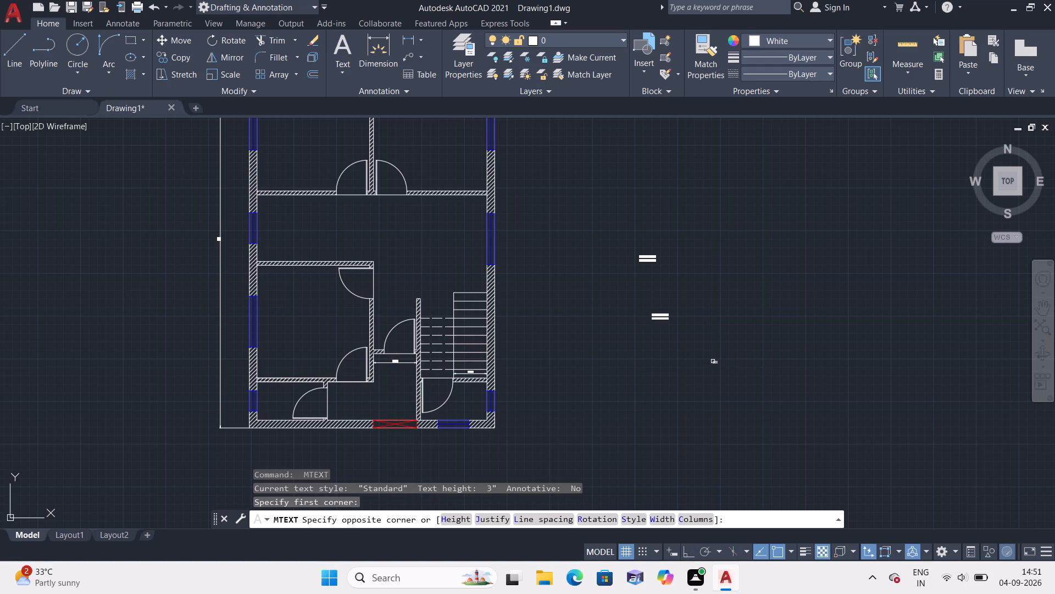
{"action": "left_click", "coordinate": [738, 382]}
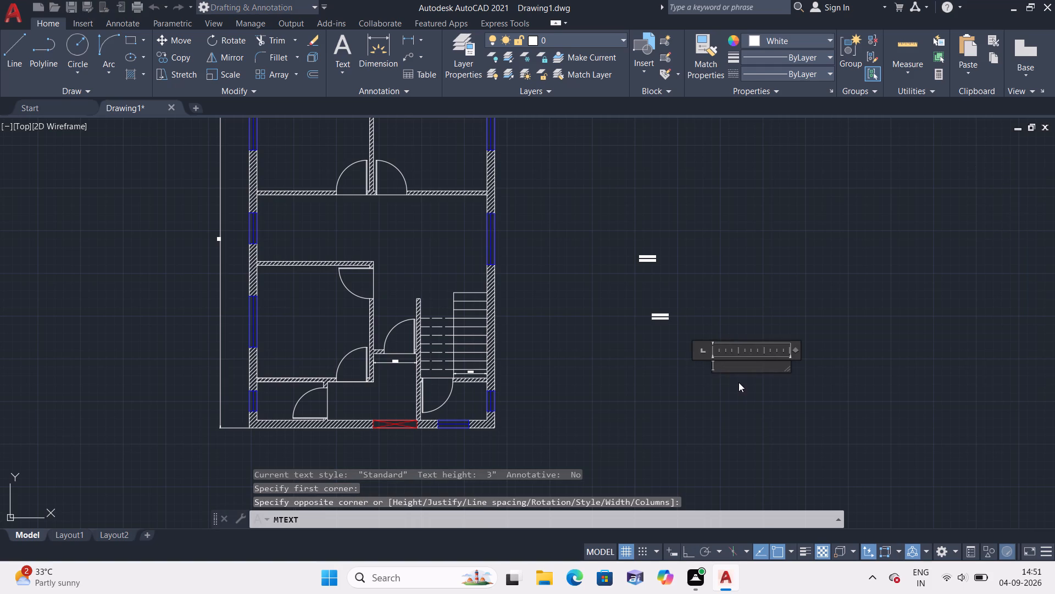
{"action": "type", "text": "KITC"}
{"action": "type", "text": "HEN"}
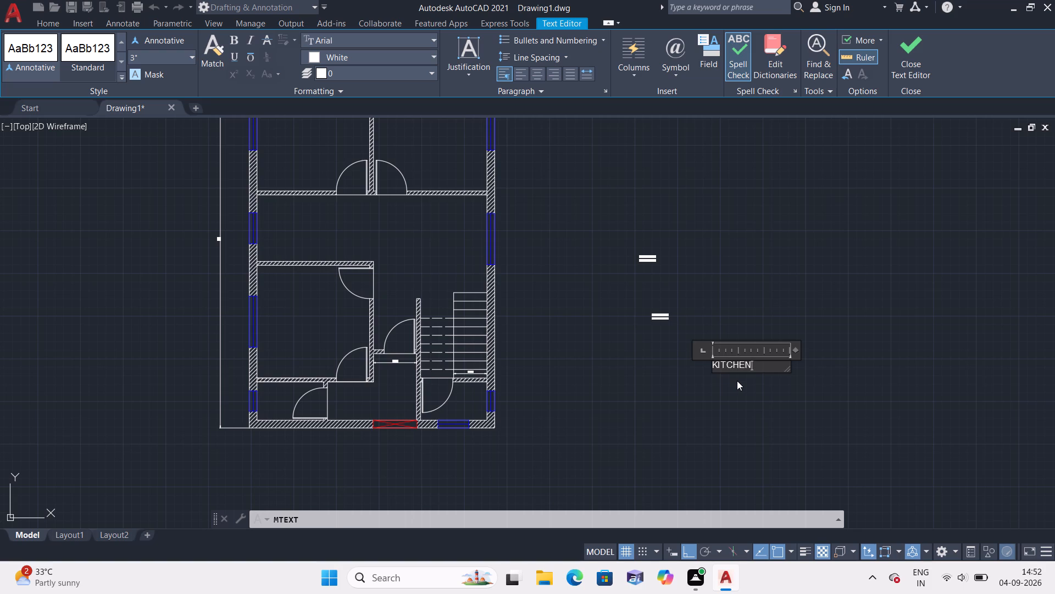
{"action": "key", "text": "Return"}
{"action": "type", "text": "11"}
{"action": "type", "text": "'-"}
{"action": "type", "text": "5\""}
{"action": "key", "text": "x"}
{"action": "key", "text": "6"}
{"action": "type", "text": "'6\""}
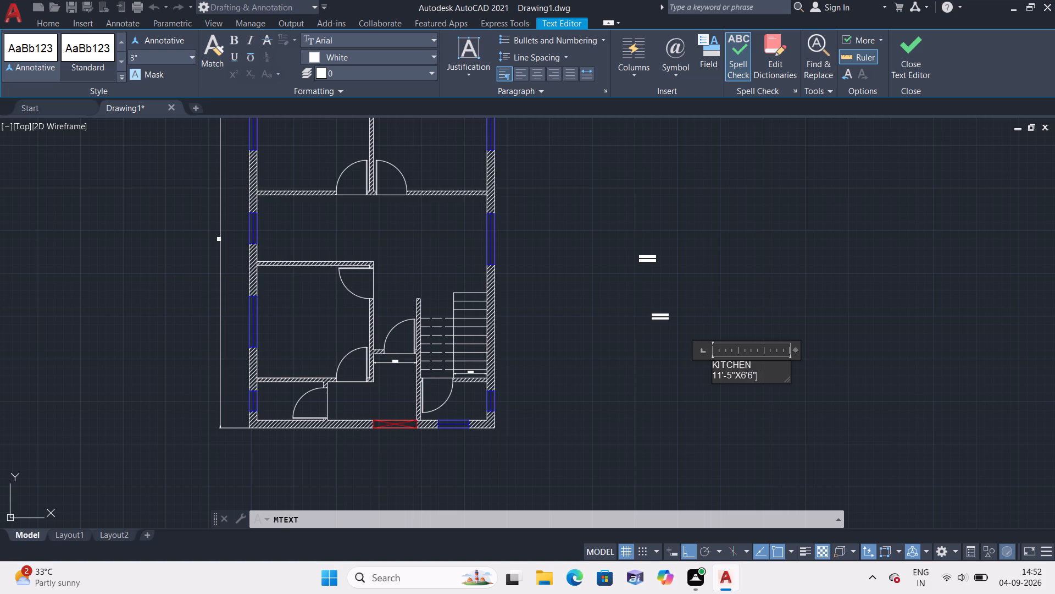
{"action": "double_click", "coordinate": [754, 400]}
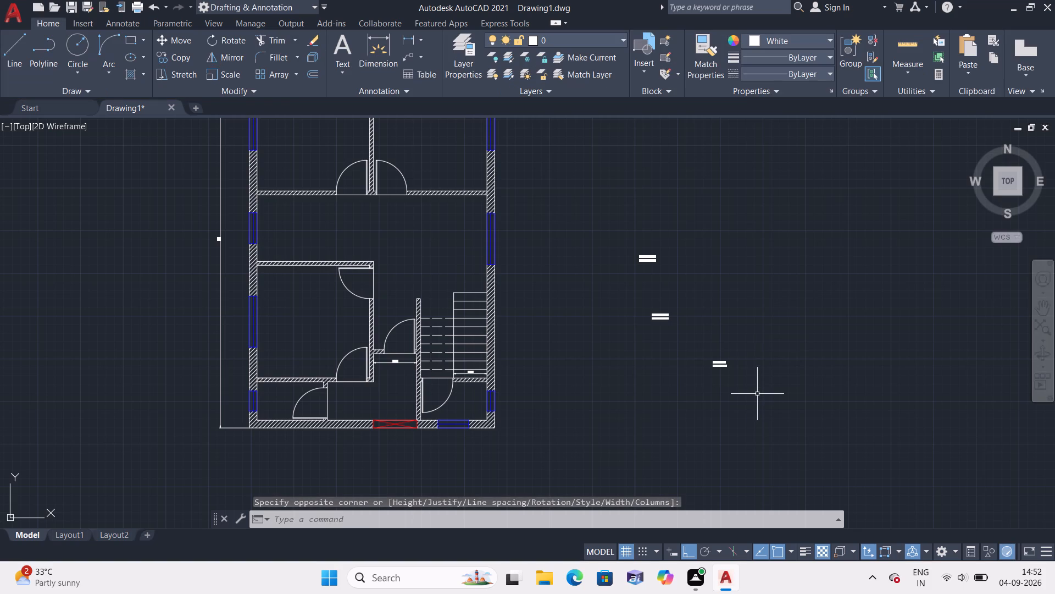
Create a multiline text label reading LIVINGHALL with 11'-1"X10'-4" beneath, placed below the KITCHEN label.
{"action": "key", "text": "space"}
{"action": "double_click", "coordinate": [731, 394]}
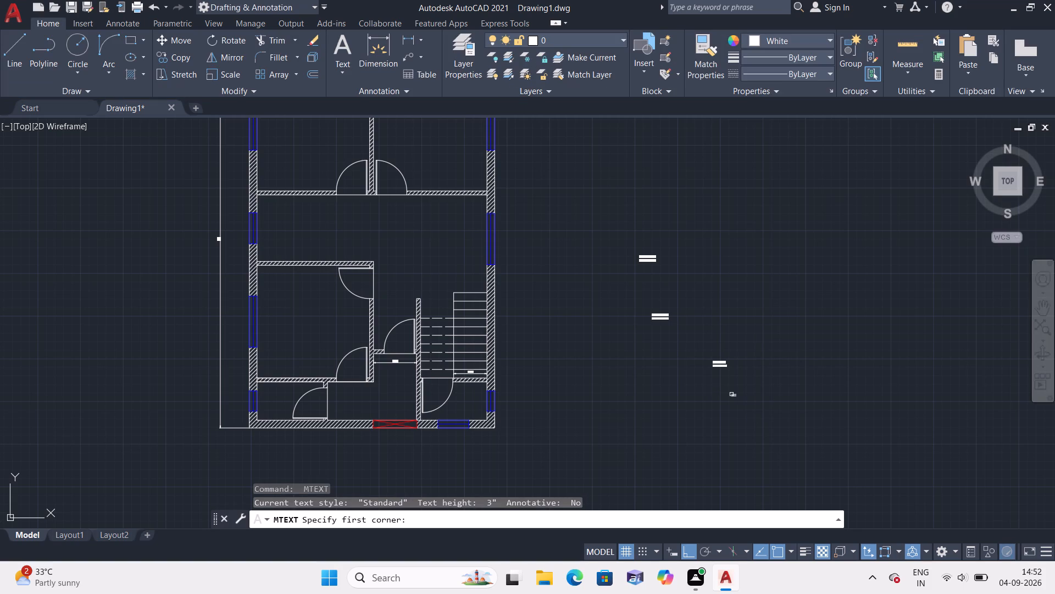
{"action": "left_click", "coordinate": [731, 395]}
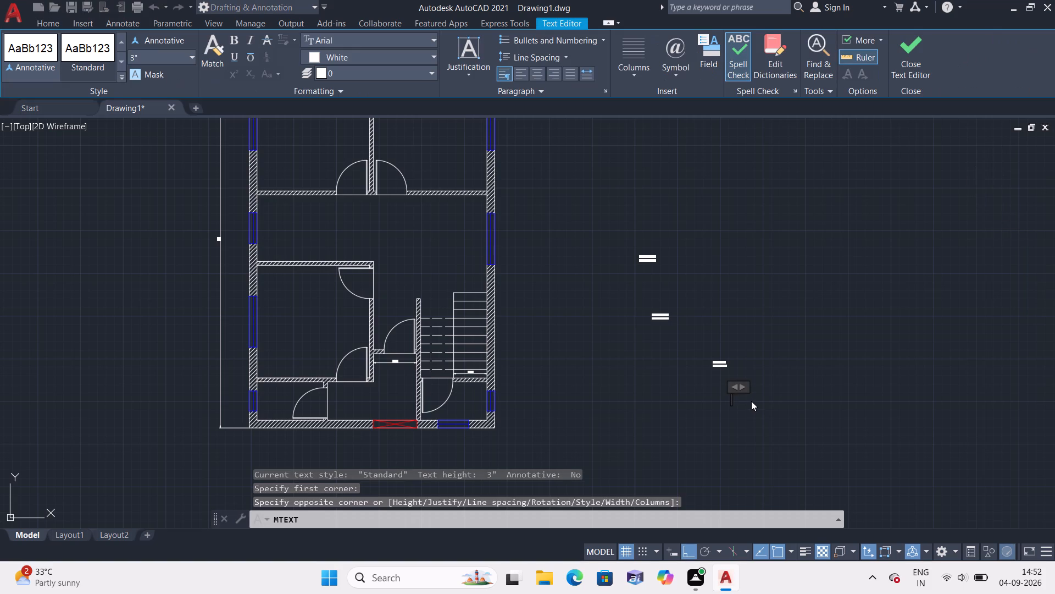
{"action": "type", "text": "LIVING"}
{"action": "type", "text": "HALL"}
{"action": "key", "text": "Return"}
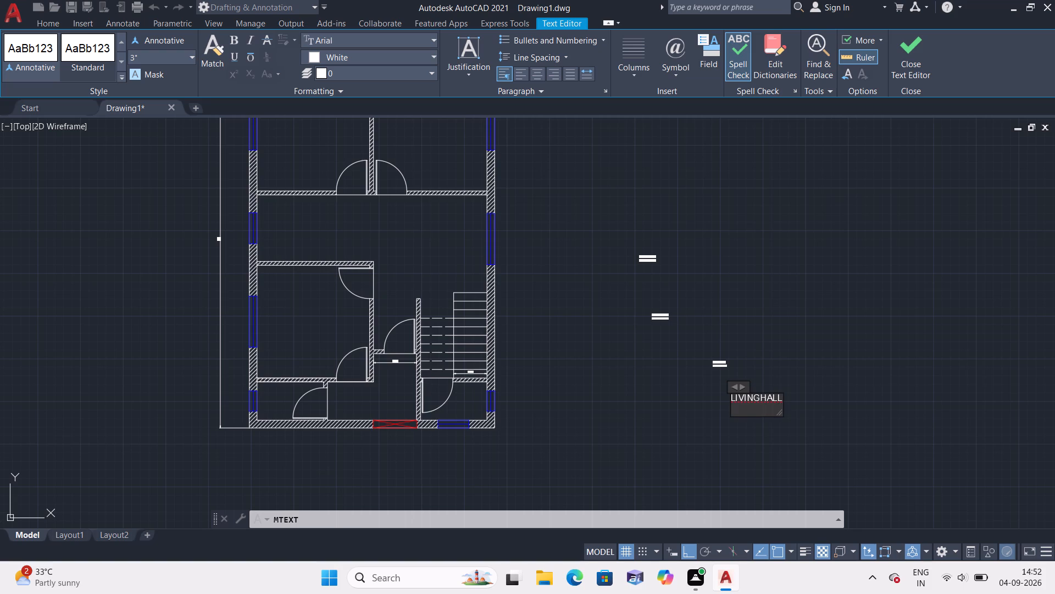
{"action": "type", "text": "11"}
{"action": "key", "text": "apostrophe"}
{"action": "key", "text": "minus"}
{"action": "type", "text": "1\""}
{"action": "key", "text": "x"}
{"action": "type", "text": "10'-4\""}
{"action": "left_click", "coordinate": [691, 426]}
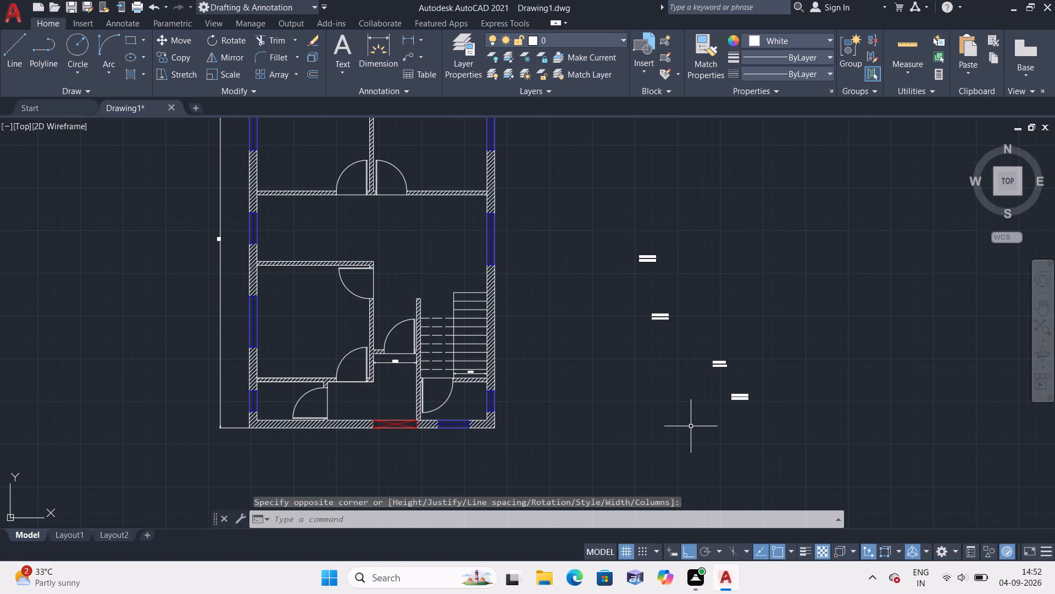
Create a multiline text label reading BEDROOM3 with 11'-0"X11'-0" beneath, placed below the BEDROOM2 label and beside the LIVINGHALL label.
{"action": "key", "text": "space"}
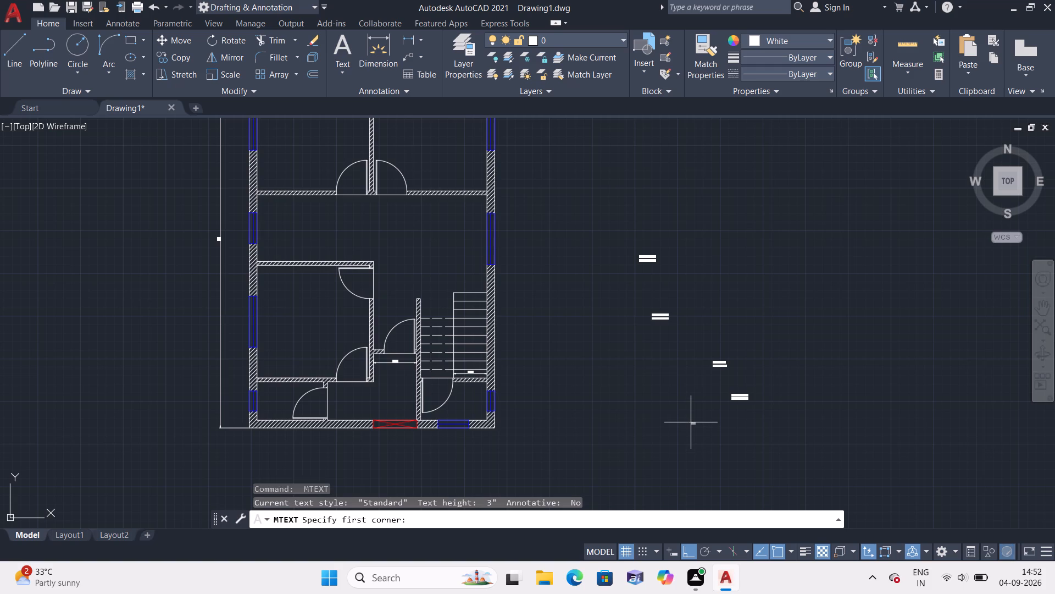
{"action": "double_click", "coordinate": [628, 390]}
{"action": "left_click", "coordinate": [628, 389]}
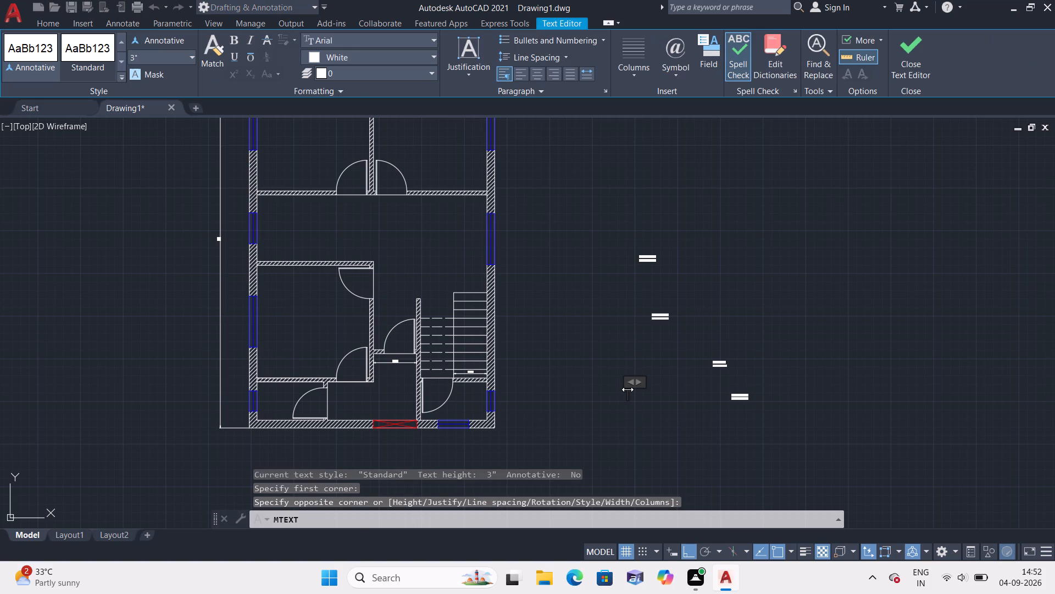
{"action": "type", "text": "BED"}
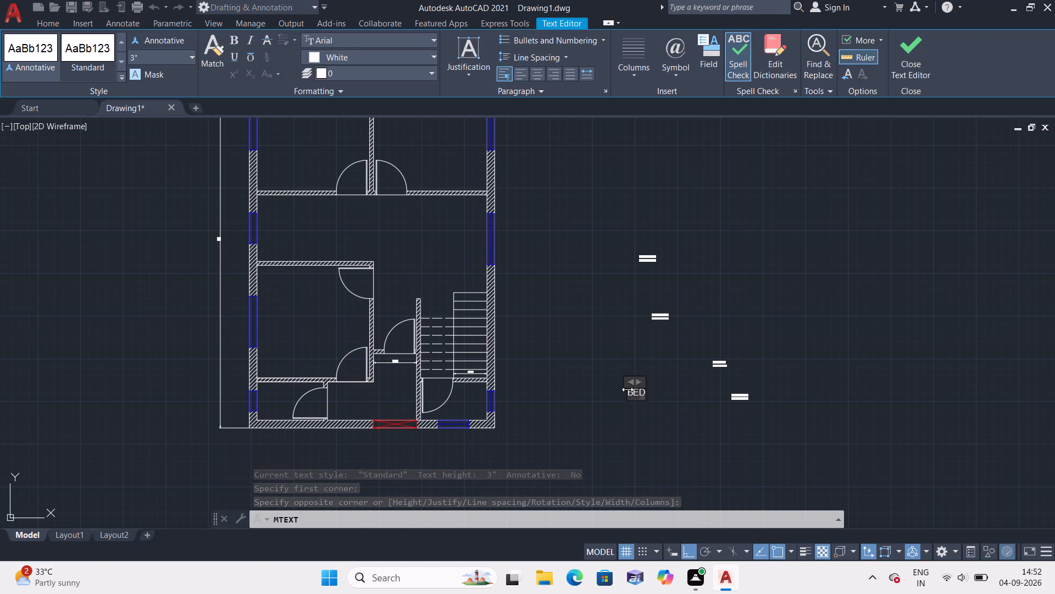
{"action": "key", "text": "r"}
{"action": "key", "text": "o"}
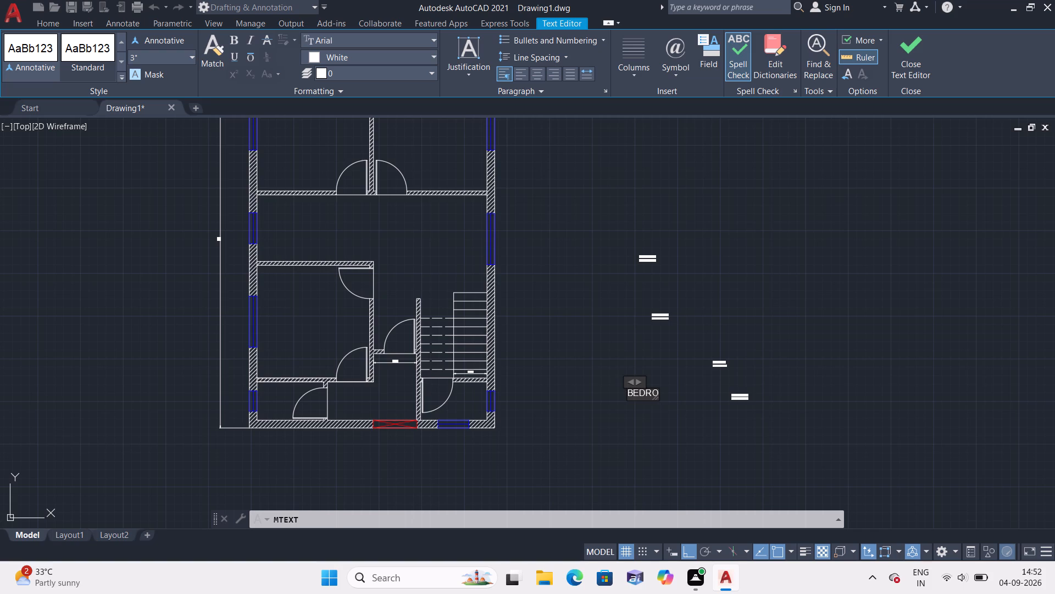
{"action": "type", "text": "OM3"}
{"action": "key", "text": "Return"}
{"action": "type", "text": "11'"}
{"action": "key", "text": "minus"}
{"action": "type", "text": "0\""}
{"action": "key", "text": "x"}
{"action": "type", "text": "11"}
{"action": "key", "text": "apostrophe"}
{"action": "key", "text": "minus"}
{"action": "type", "text": "0\""}
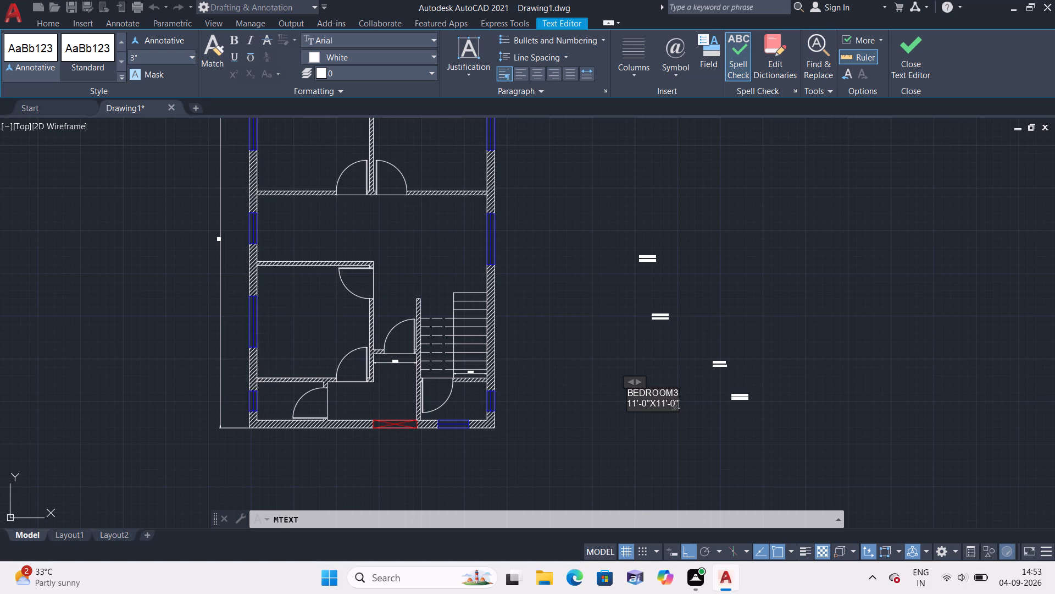
{"action": "left_click", "coordinate": [605, 399]}
Create a multiline text label reading TOILET with 6'-6"X3'9" beneath, placed just below the BEDROOM3 label.
{"action": "key", "text": "space"}
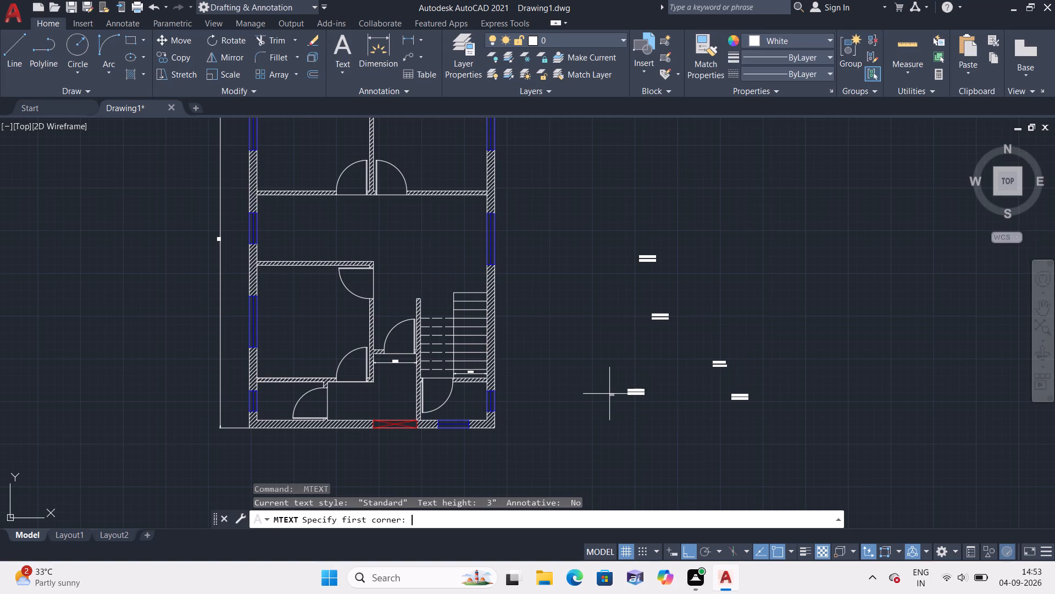
{"action": "double_click", "coordinate": [609, 411]}
{"action": "left_click", "coordinate": [624, 438]}
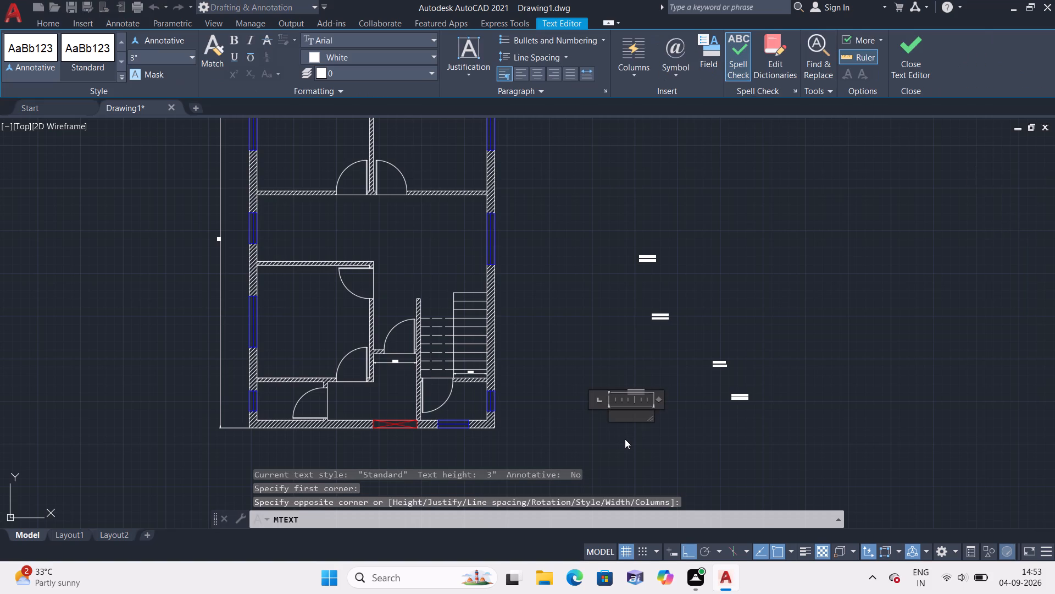
{"action": "type", "text": "TOILET"}
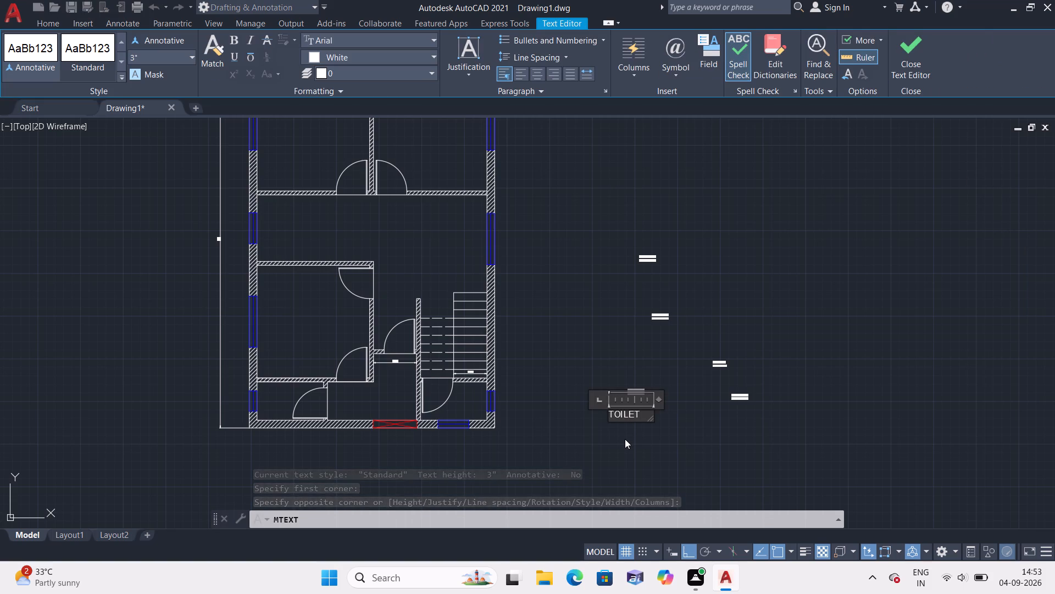
{"action": "key", "text": "Return"}
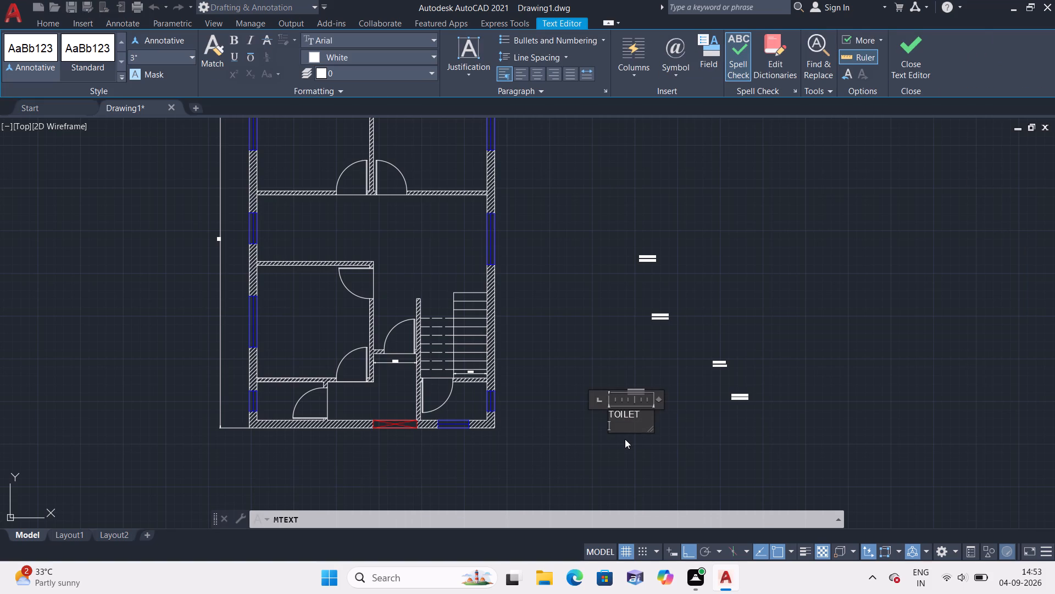
{"action": "type", "text": "6'"}
{"action": "key", "text": "minus"}
{"action": "type", "text": "6\""}
{"action": "key", "text": "x"}
{"action": "type", "text": "3'"}
{"action": "type", "text": "9\""}
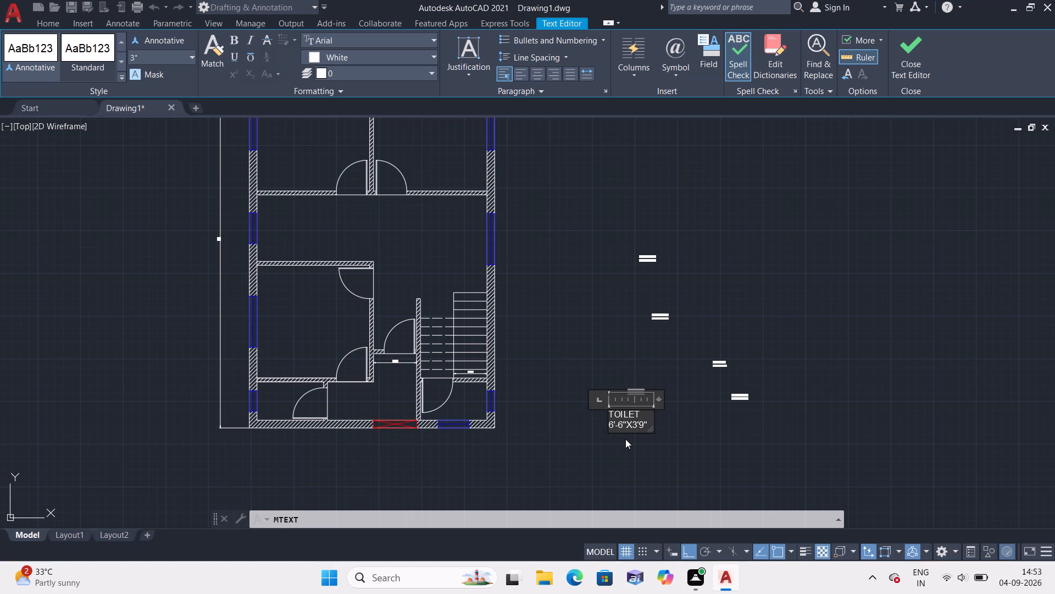
{"action": "left_click", "coordinate": [634, 465]}
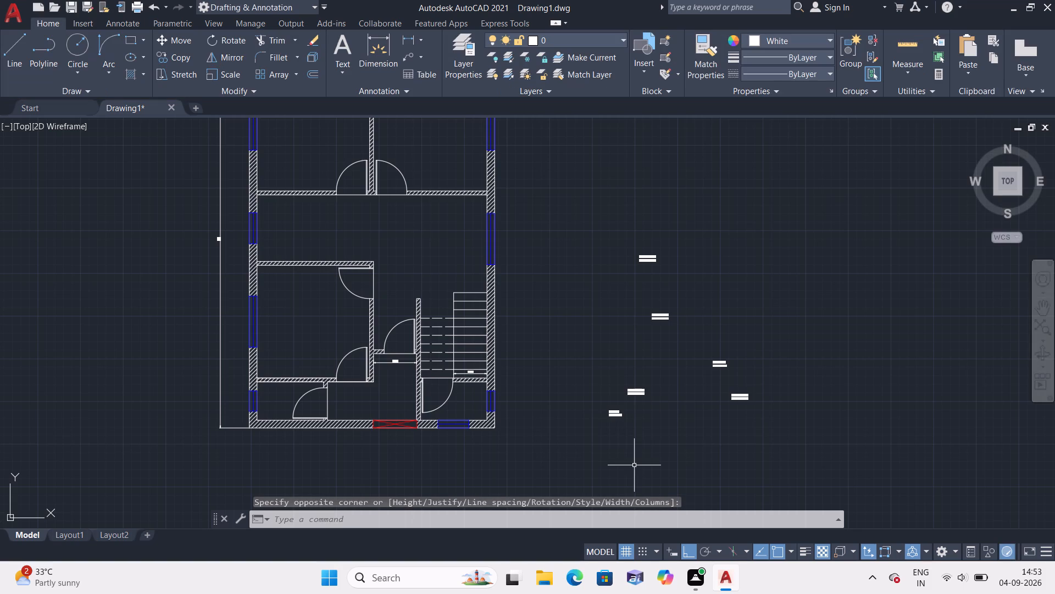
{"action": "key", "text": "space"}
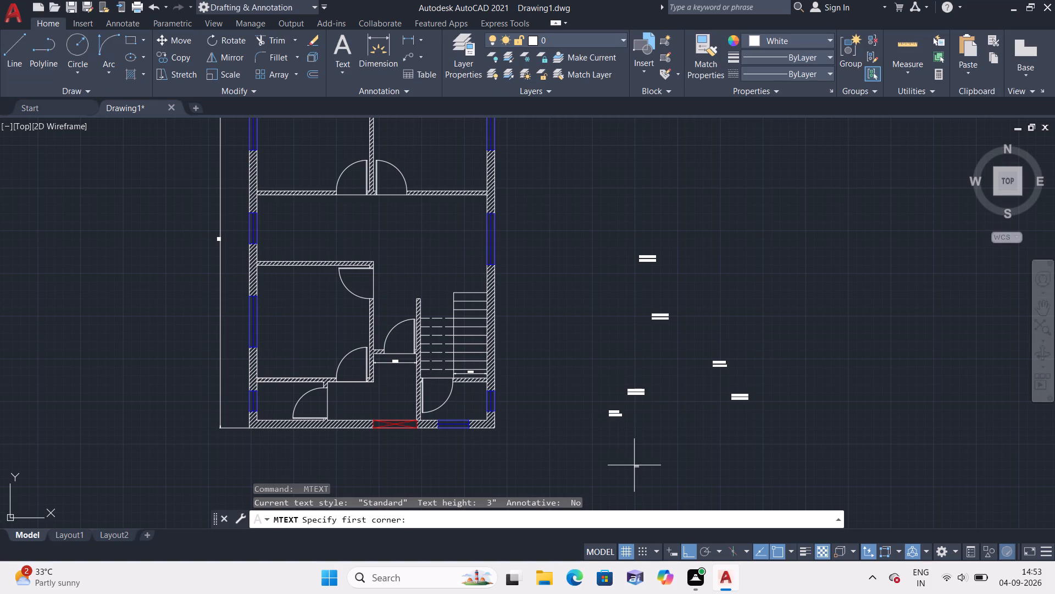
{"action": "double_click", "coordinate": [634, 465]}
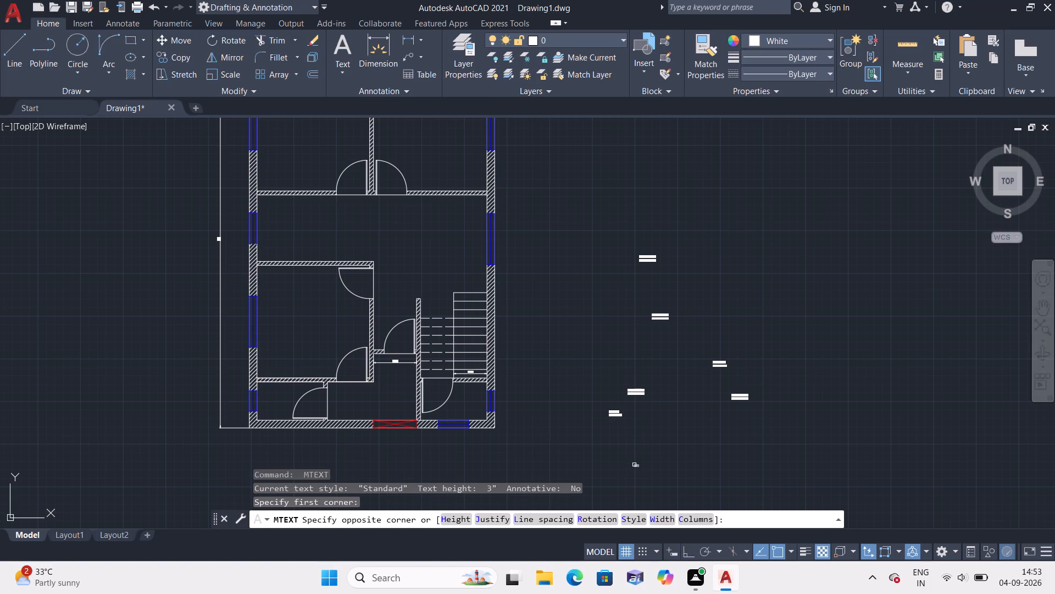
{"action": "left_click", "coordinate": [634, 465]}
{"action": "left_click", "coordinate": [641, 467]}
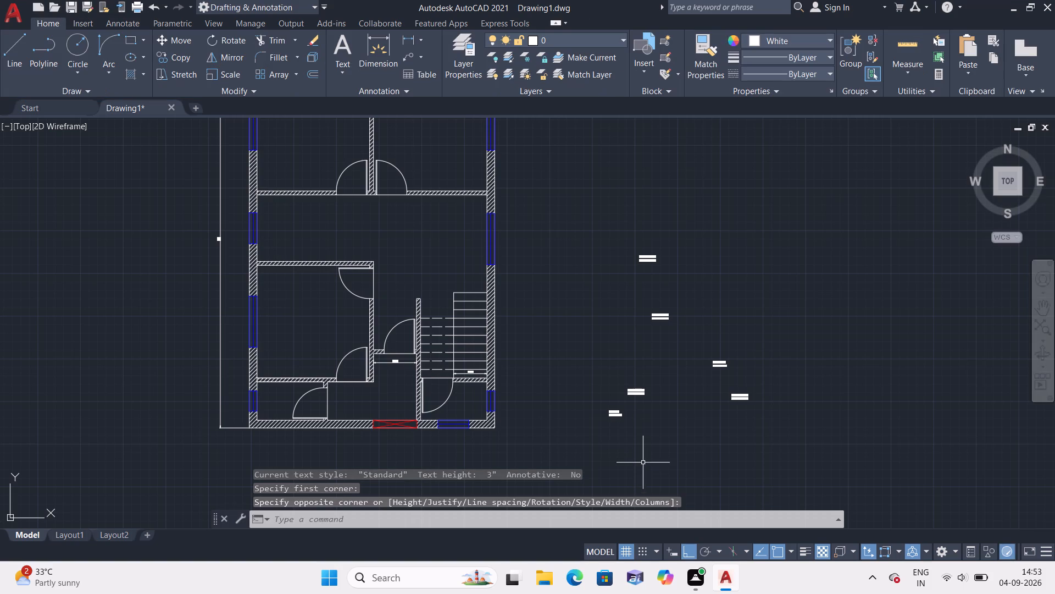
Create a multiline text label reading PORCH with 8'-8"X3'-9" beneath, placed below all the other room labels.
{"action": "key", "text": "space"}
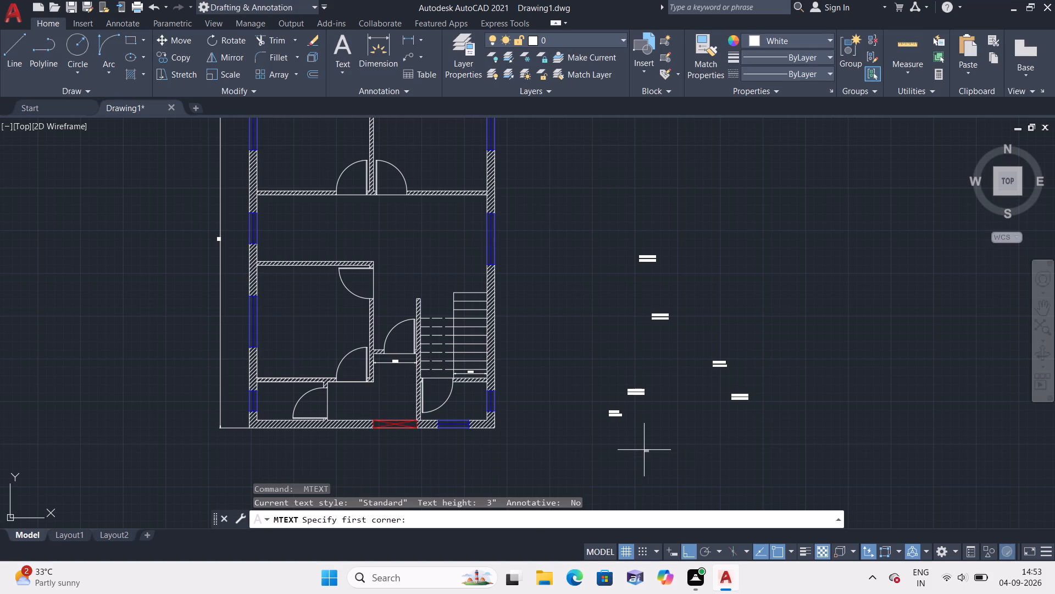
{"action": "left_click", "coordinate": [644, 450]}
{"action": "left_click", "coordinate": [671, 451]}
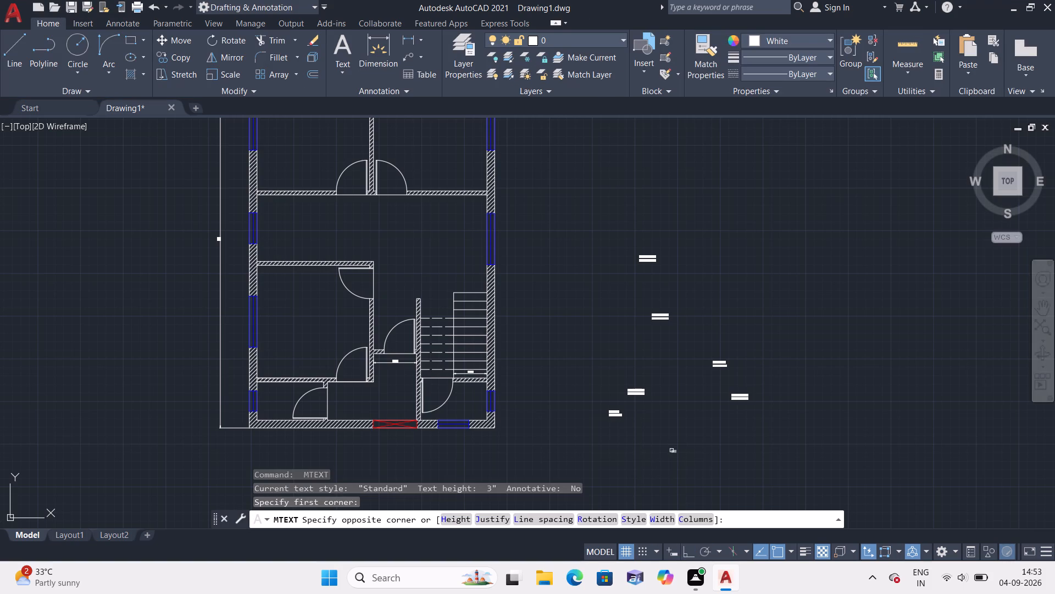
{"action": "left_click", "coordinate": [699, 461]}
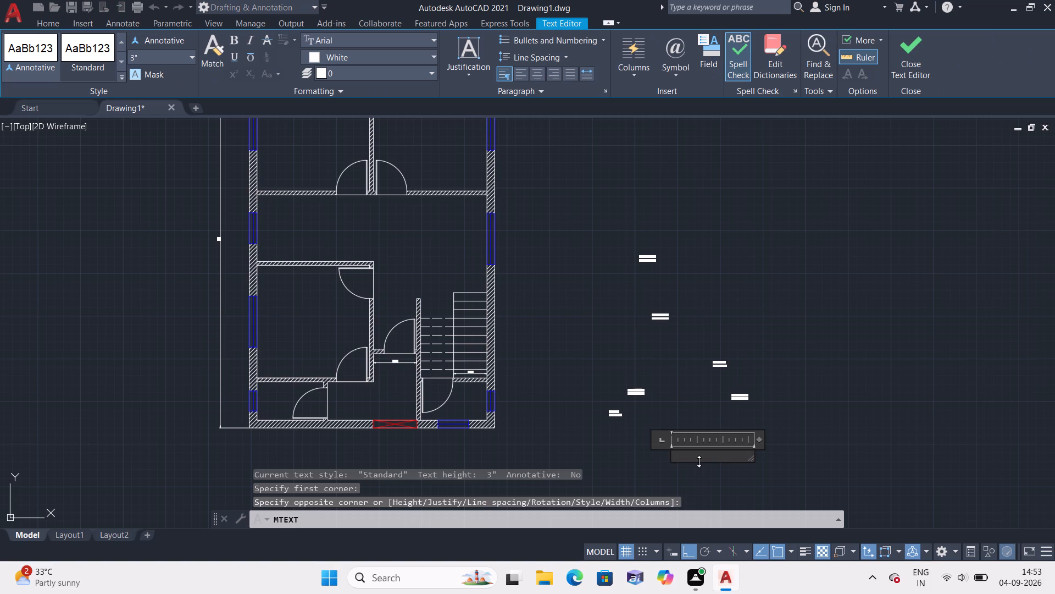
{"action": "type", "text": "PORCH"}
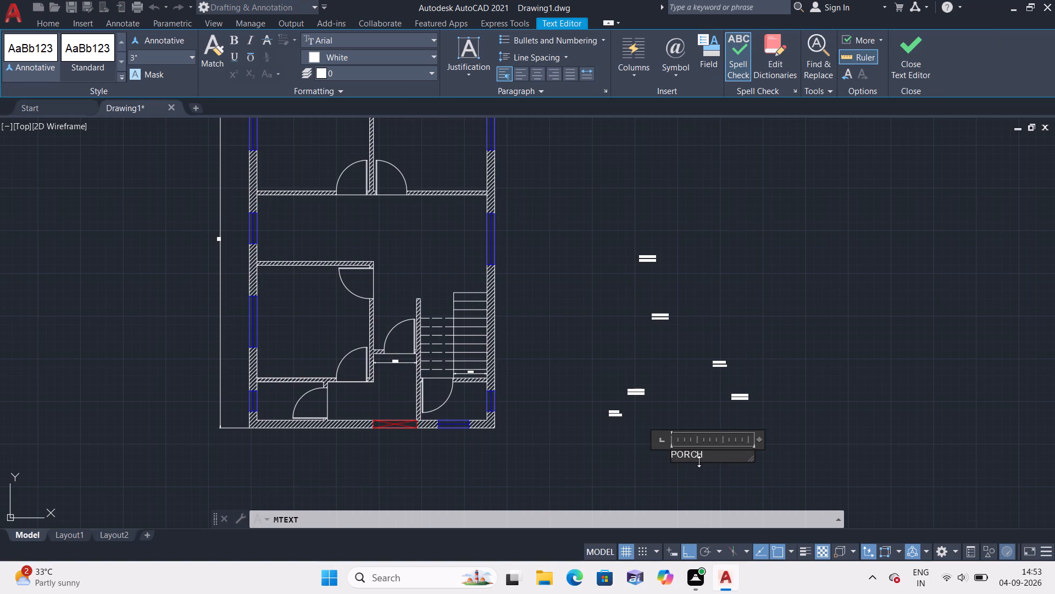
{"action": "key", "text": "Return"}
{"action": "type", "text": "8'"}
{"action": "type", "text": "-8\""}
{"action": "key", "text": "x"}
{"action": "type", "text": "3'"}
{"action": "type", "text": "-9\""}
{"action": "left_click", "coordinate": [648, 477]}
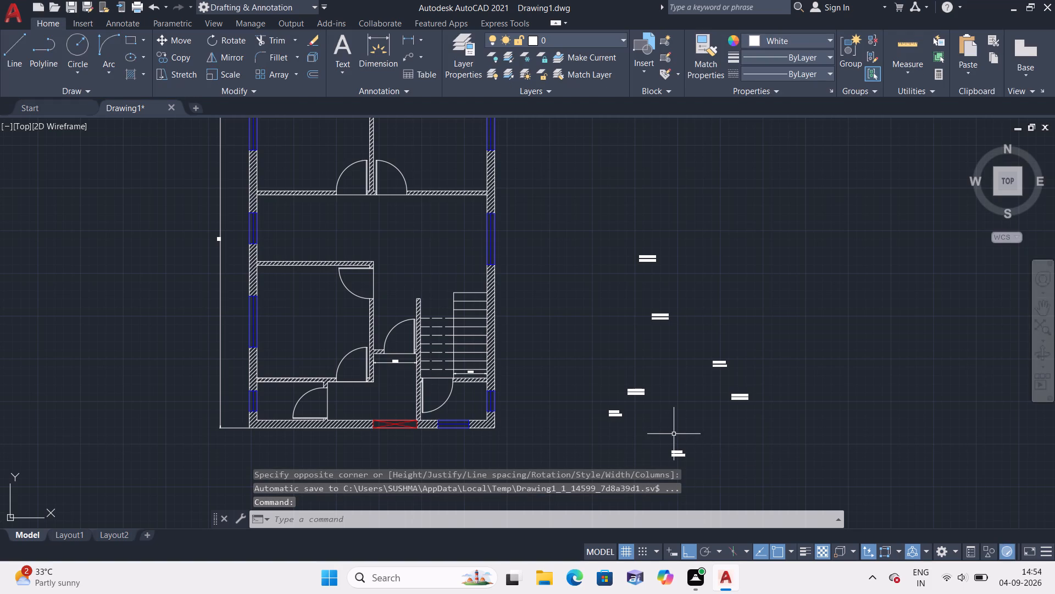
Select all the room name and size labels beside the floor plan and set their text height to 6".
{"action": "scroll", "coordinate": [676, 430], "scroll_direction": "down", "scroll_amount": 1}
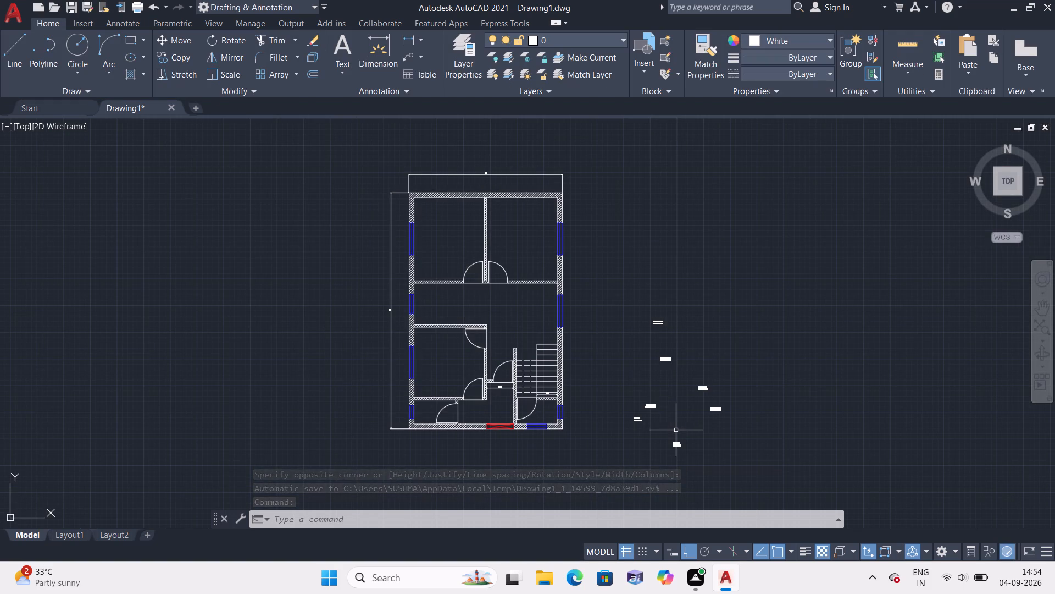
{"action": "scroll", "coordinate": [645, 343], "scroll_direction": "up", "scroll_amount": 1}
{"action": "scroll", "coordinate": [564, 217], "scroll_direction": "down", "scroll_amount": 1}
{"action": "scroll", "coordinate": [602, 247], "scroll_direction": "down", "scroll_amount": 1}
{"action": "scroll", "coordinate": [610, 307], "scroll_direction": "up", "scroll_amount": 2}
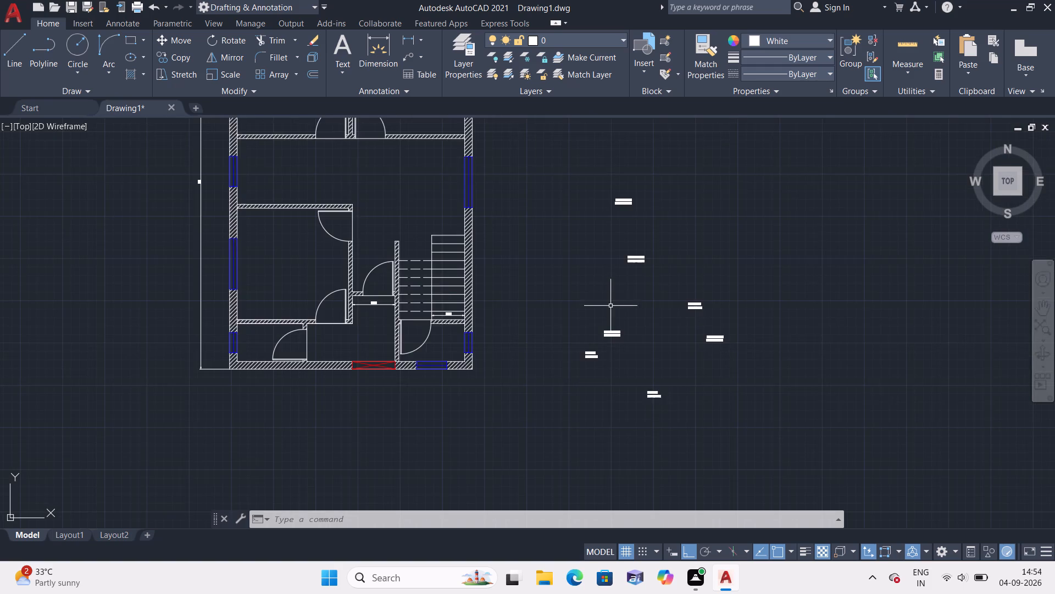
{"action": "scroll", "coordinate": [614, 291], "scroll_direction": "down", "scroll_amount": 1}
{"action": "left_click_drag", "start_coordinate": [624, 217], "coordinate": [593, 332]}
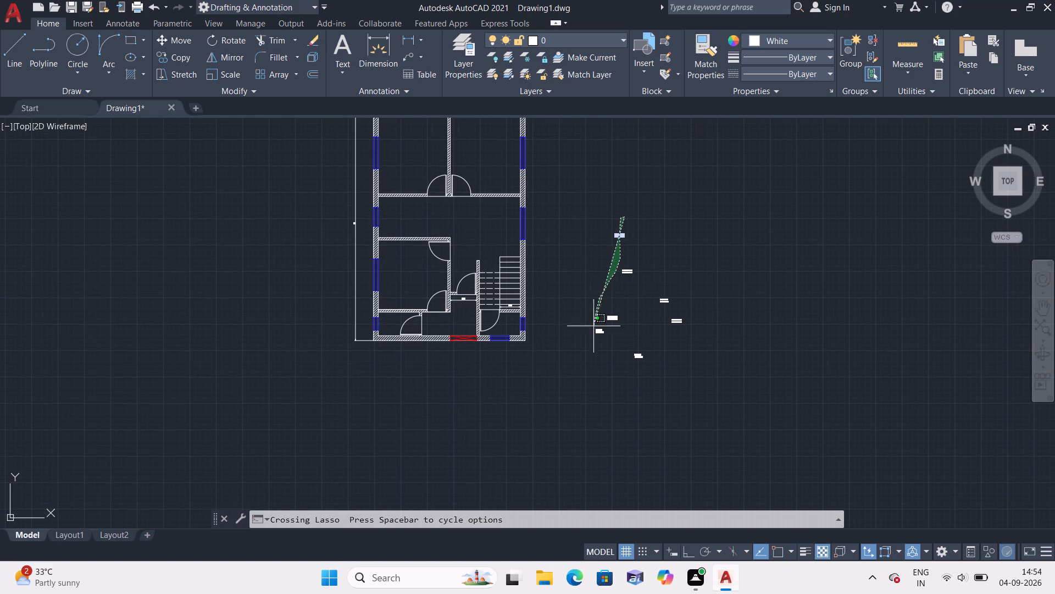
{"action": "left_click_drag", "start_coordinate": [593, 332], "coordinate": [687, 255]}
{"action": "right_click", "coordinate": [719, 250]}
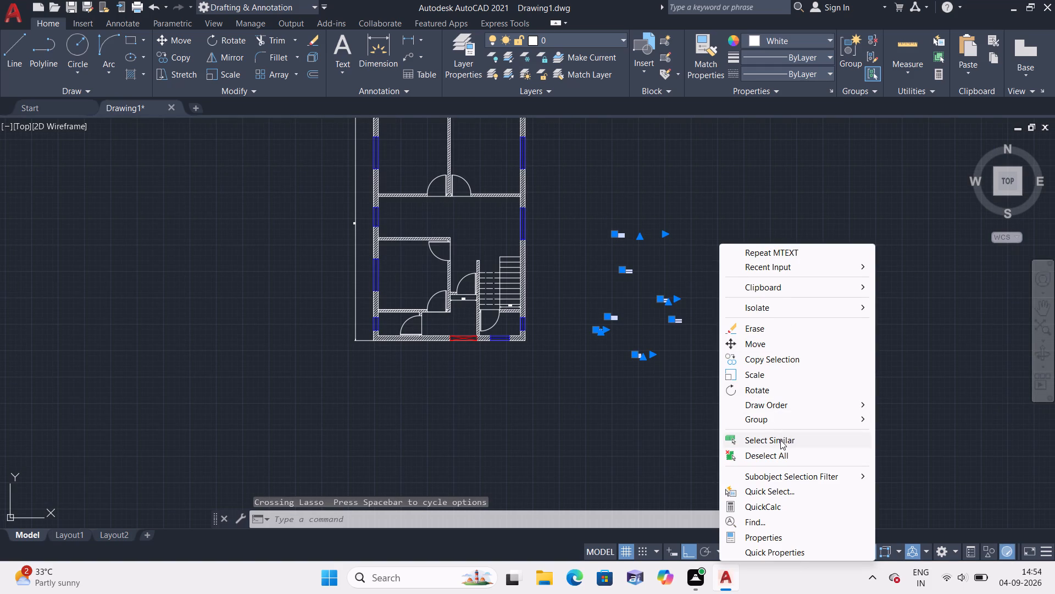
{"action": "left_click", "coordinate": [780, 440]}
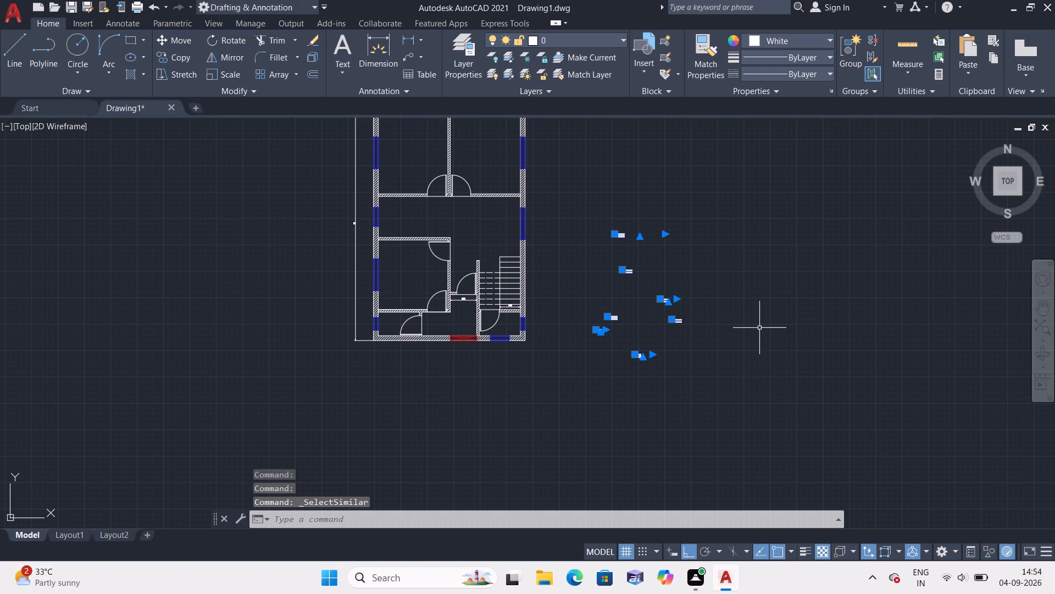
{"action": "right_click", "coordinate": [693, 224]}
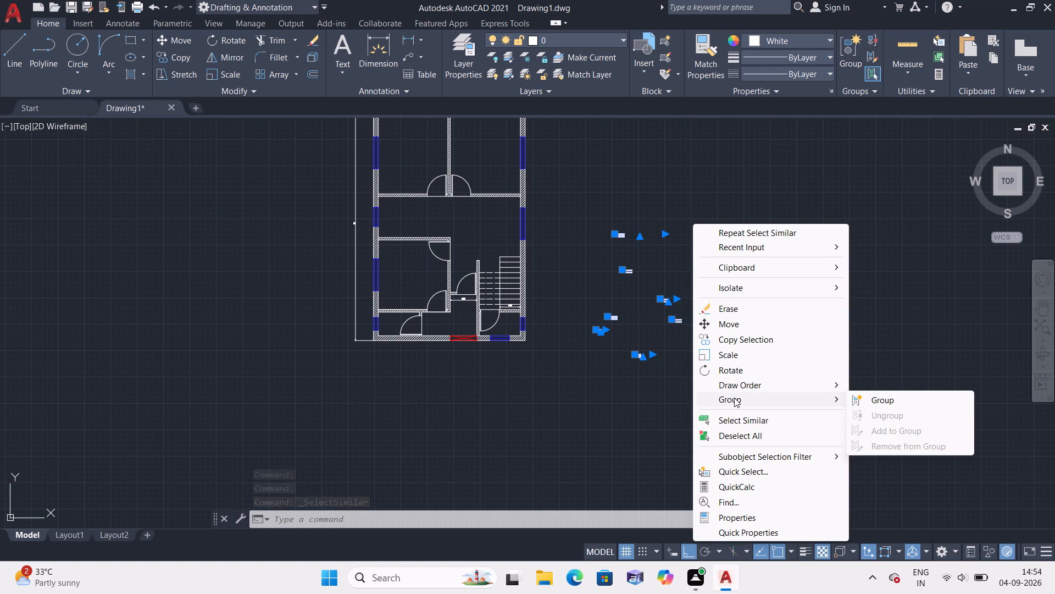
{"action": "left_click", "coordinate": [753, 513]}
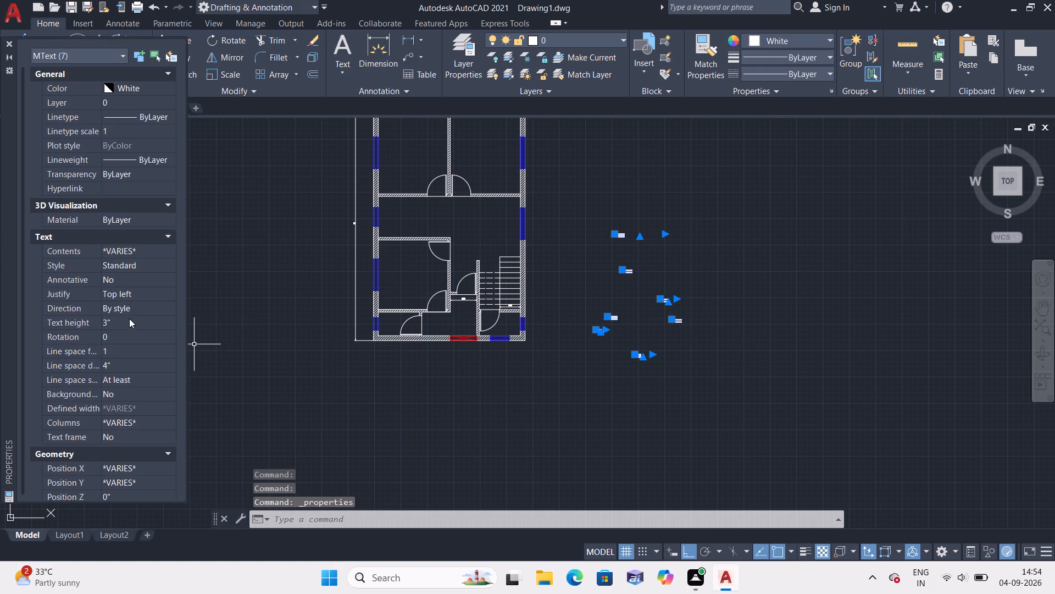
{"action": "left_click", "coordinate": [129, 322]}
{"action": "key", "text": "BackSpace"}
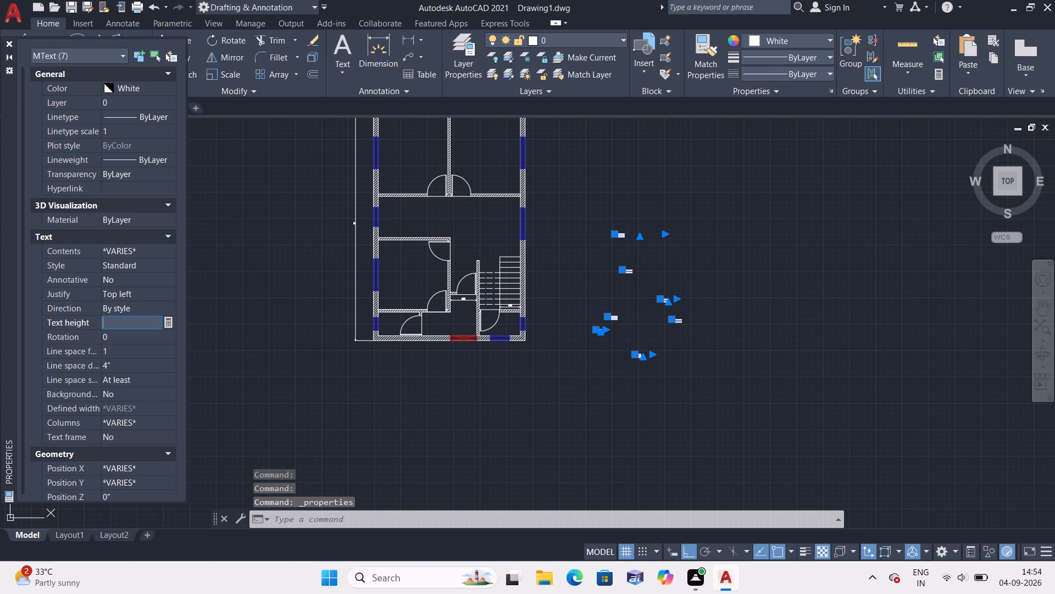
{"action": "type", "text": "6\""}
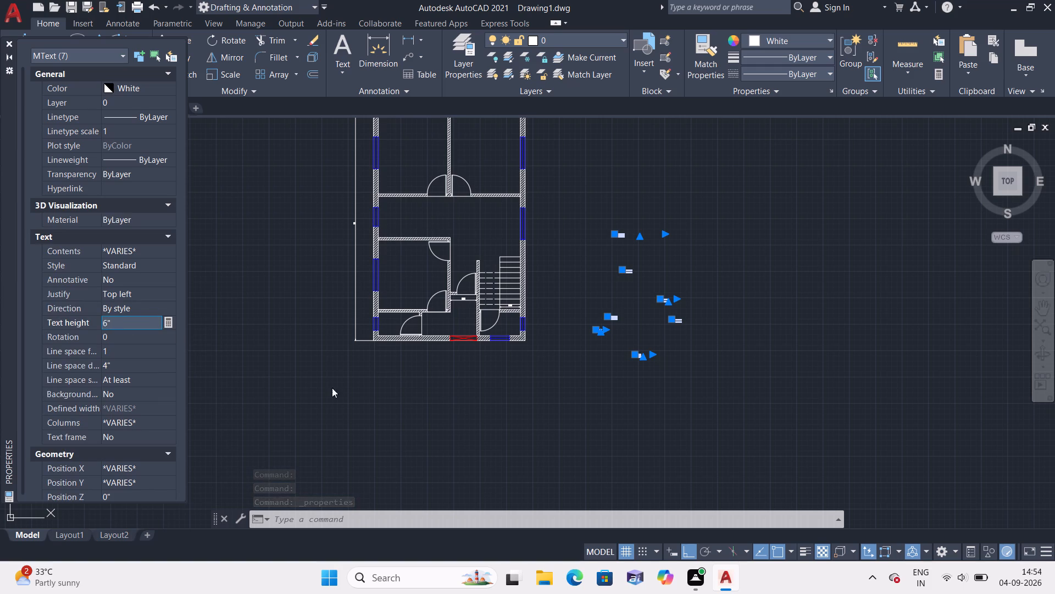
{"action": "left_click", "coordinate": [514, 401]}
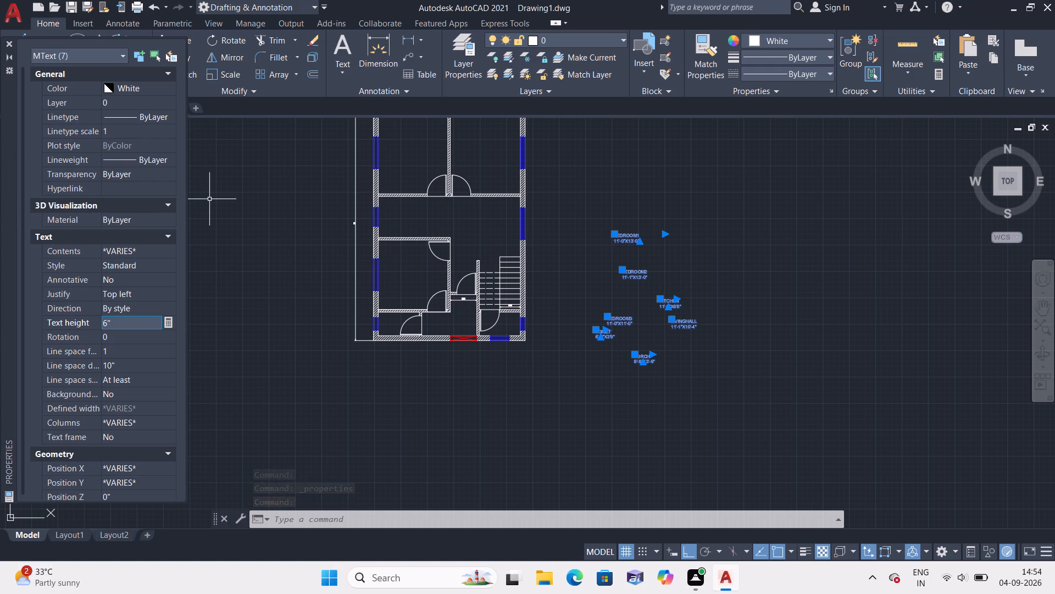
{"action": "key", "text": "Escape"}
Set the text height of the 3'-3" stair width dimension to 6".
{"action": "scroll", "coordinate": [710, 327], "scroll_direction": "up", "scroll_amount": 2}
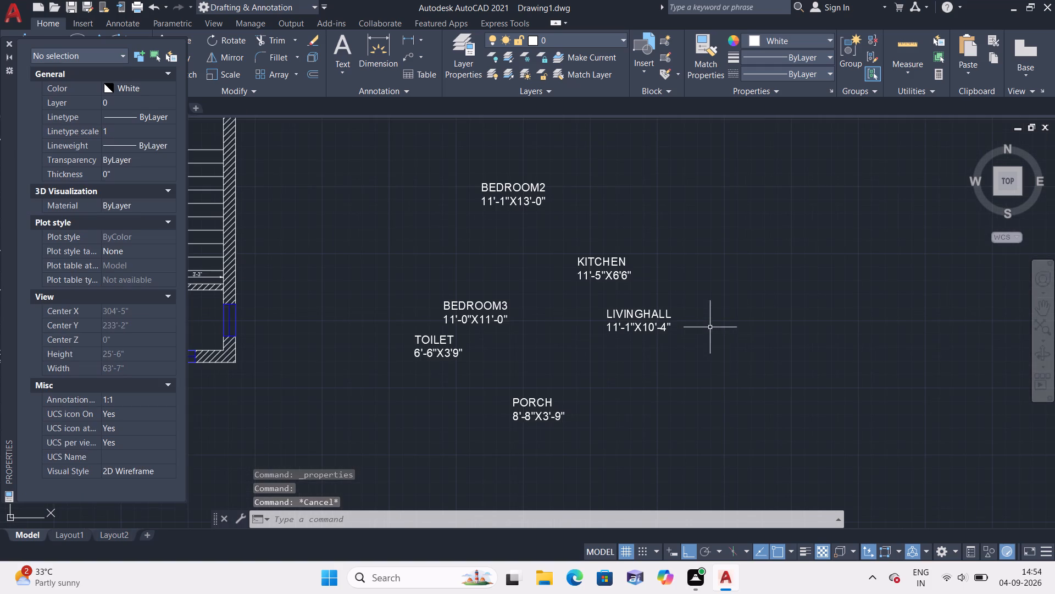
{"action": "scroll", "coordinate": [527, 310], "scroll_direction": "down", "scroll_amount": 1}
{"action": "scroll", "coordinate": [260, 314], "scroll_direction": "up", "scroll_amount": 2}
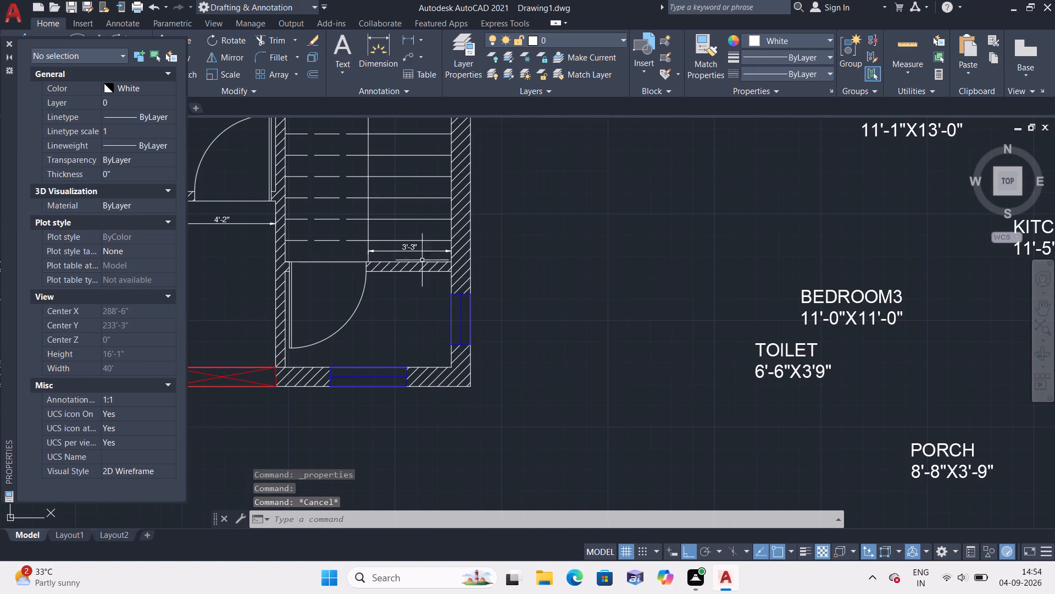
{"action": "scroll", "coordinate": [406, 243], "scroll_direction": "up", "scroll_amount": 3}
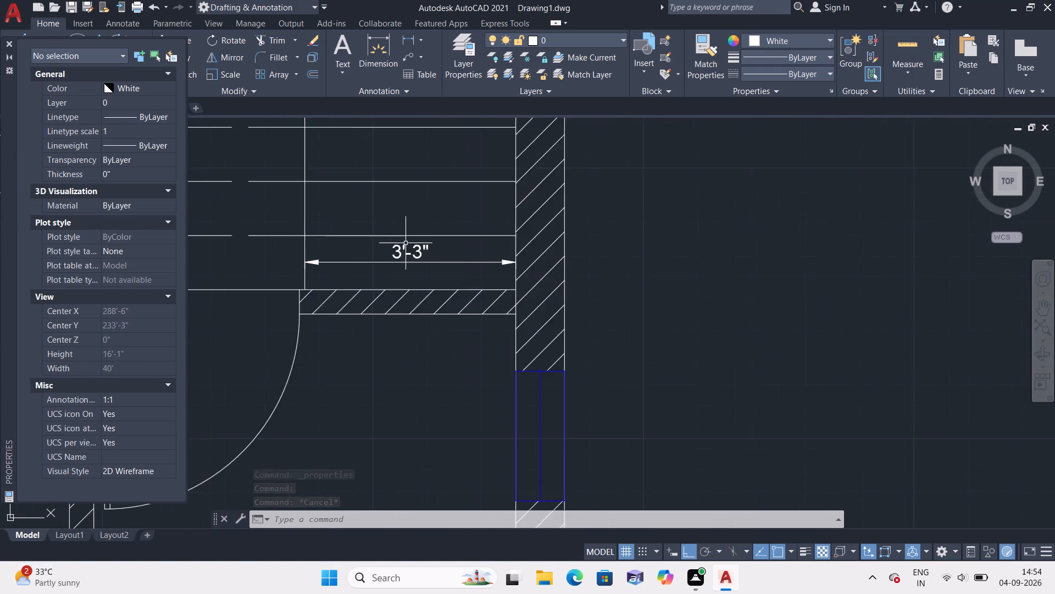
{"action": "scroll", "coordinate": [406, 243], "scroll_direction": "up", "scroll_amount": 1}
{"action": "left_click", "coordinate": [408, 257]}
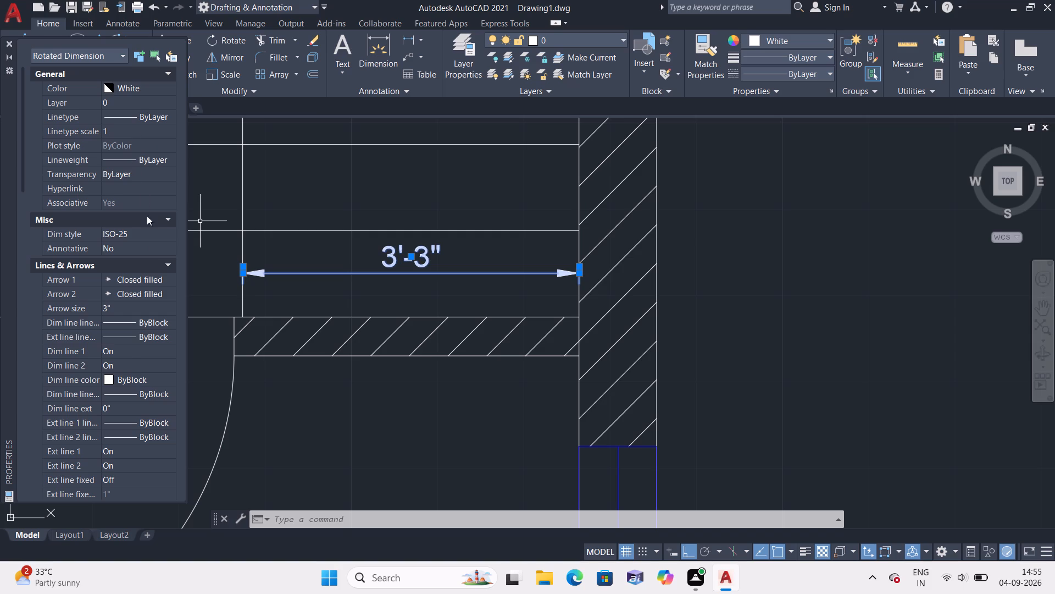
{"action": "scroll", "coordinate": [127, 381], "scroll_direction": "down", "scroll_amount": 1}
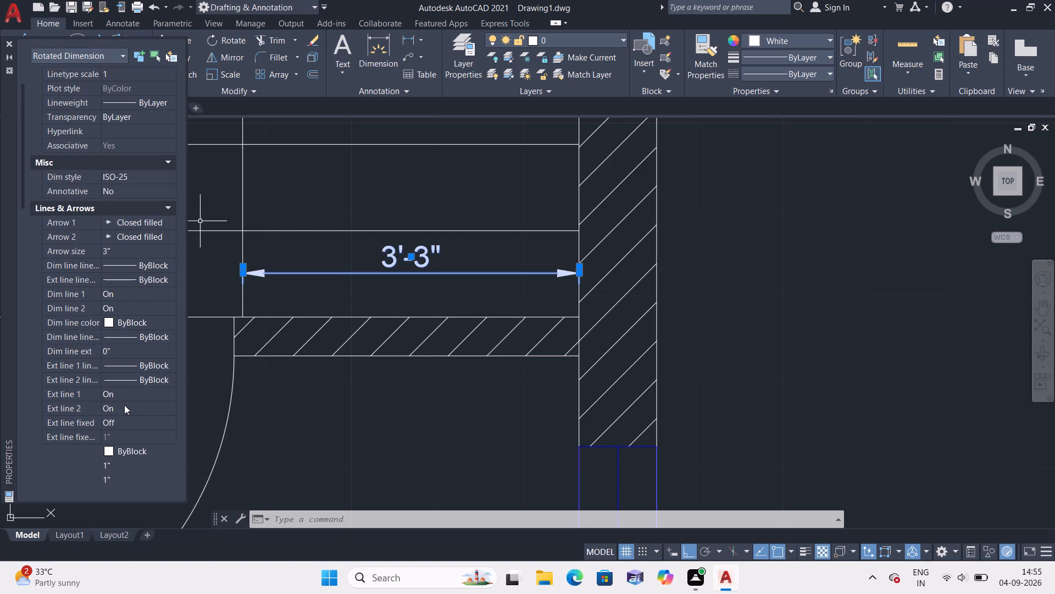
{"action": "scroll", "coordinate": [126, 403], "scroll_direction": "down", "scroll_amount": 1}
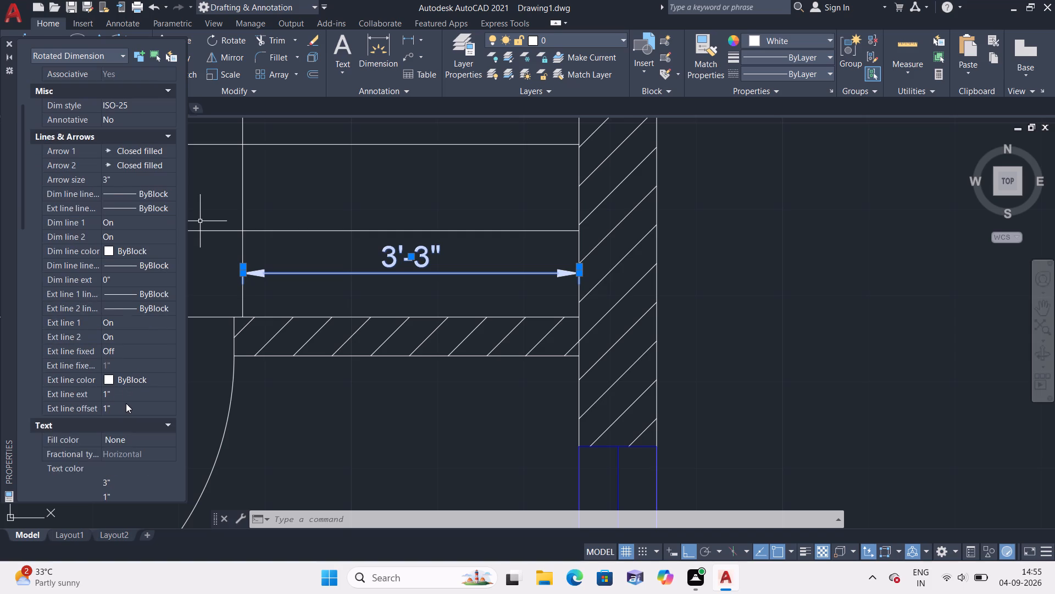
{"action": "scroll", "coordinate": [126, 403], "scroll_direction": "down", "scroll_amount": 2}
{"action": "left_click", "coordinate": [118, 343]}
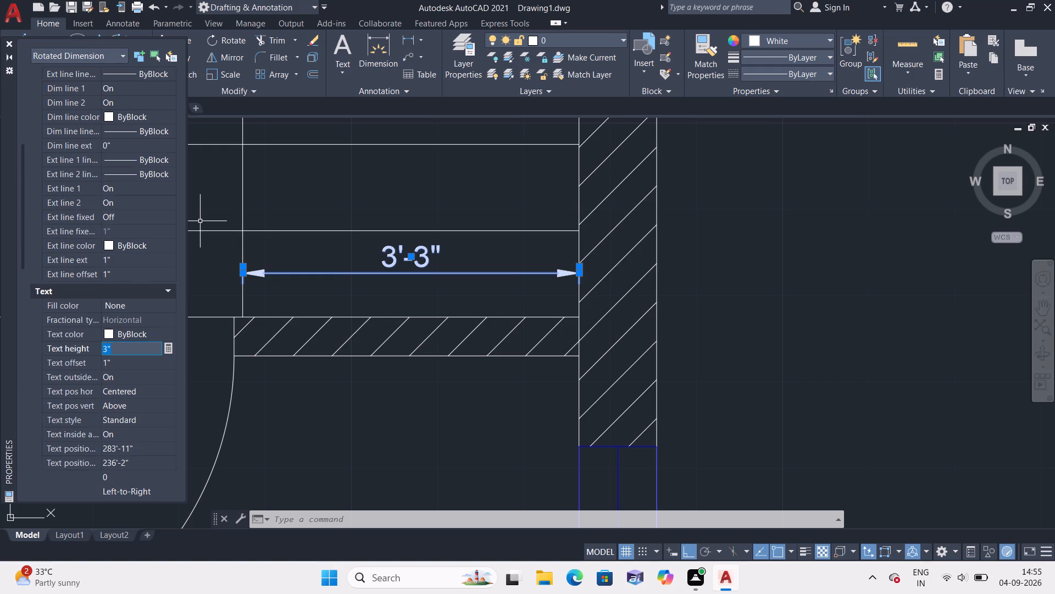
{"action": "key", "text": "BackSpace"}
{"action": "type", "text": "6\""}
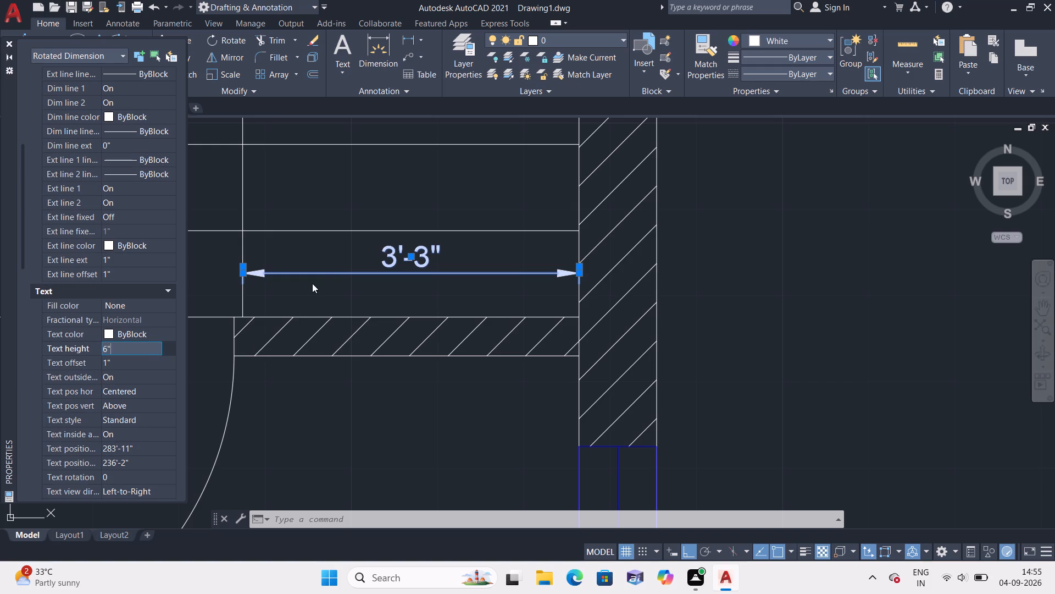
{"action": "left_click", "coordinate": [322, 259]}
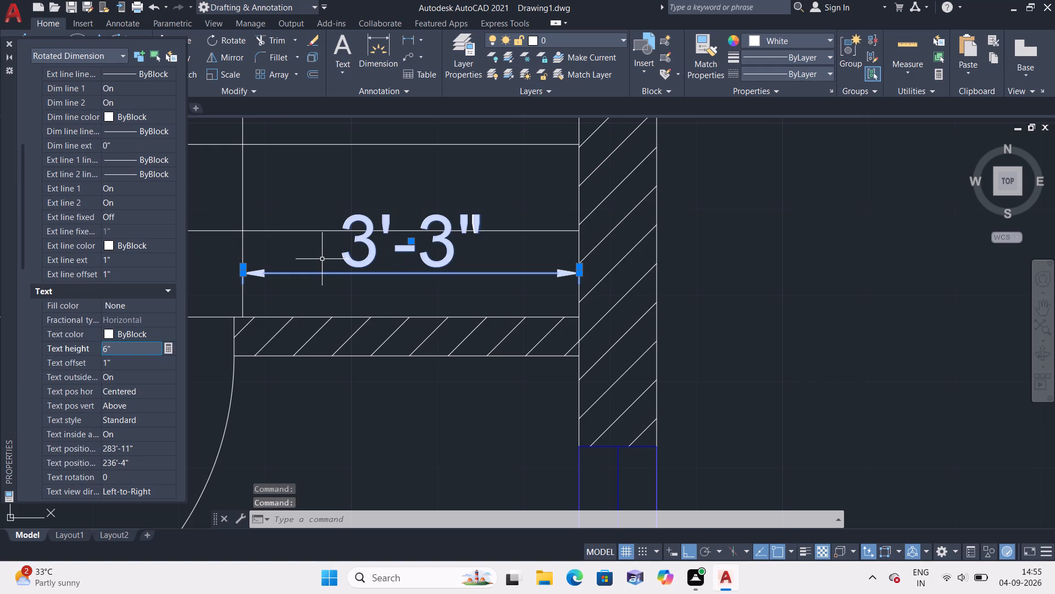
{"action": "key", "text": "Escape"}
{"action": "left_click", "coordinate": [8, 42]}
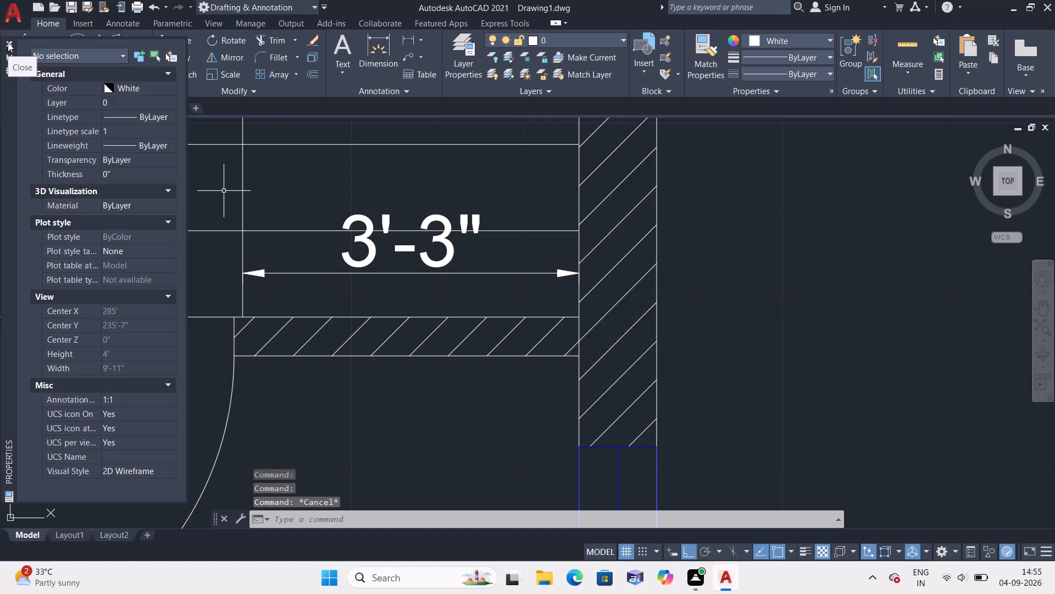
Select all dimensions similar to the 4'-2" passage dimension and set their text height to 6".
{"action": "scroll", "coordinate": [114, 227], "scroll_direction": "down", "scroll_amount": 4}
{"action": "middle_click_drag", "start_coordinate": [104, 271], "coordinate": [257, 271]}
{"action": "scroll", "coordinate": [224, 253], "scroll_direction": "up", "scroll_amount": 3}
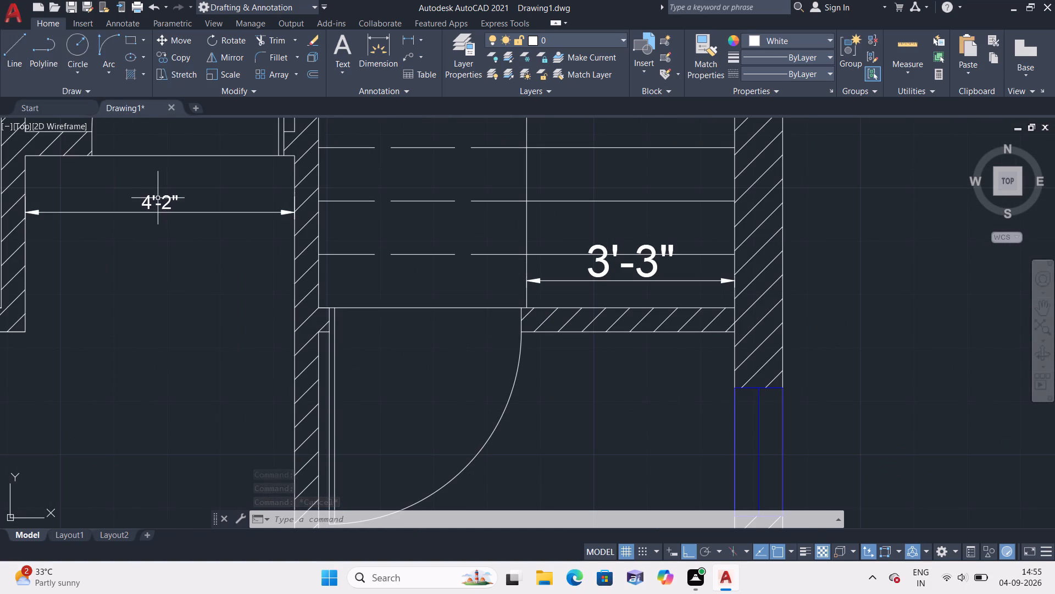
{"action": "left_click", "coordinate": [158, 198]}
{"action": "left_click", "coordinate": [158, 202]}
{"action": "left_click", "coordinate": [158, 202]}
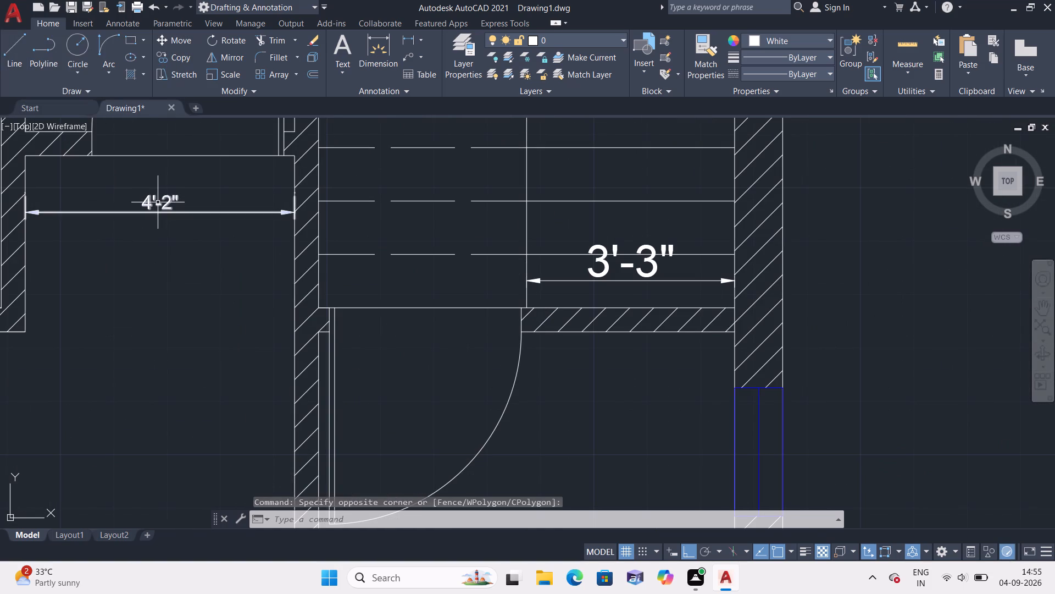
{"action": "left_click", "coordinate": [158, 202]}
{"action": "right_click", "coordinate": [90, 276]}
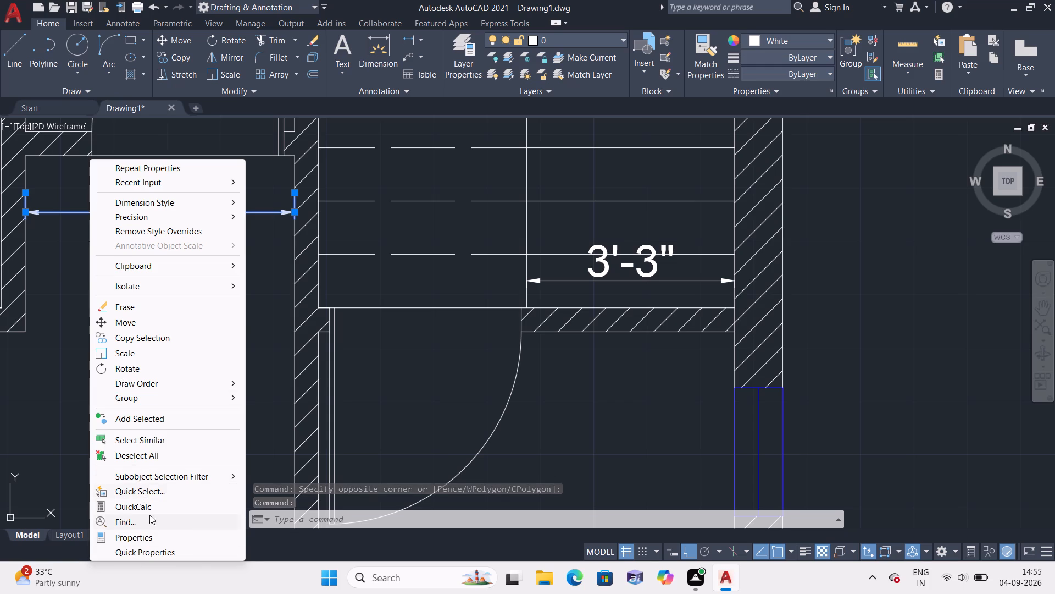
{"action": "left_click", "coordinate": [154, 437]}
{"action": "scroll", "coordinate": [183, 359], "scroll_direction": "down", "scroll_amount": 3}
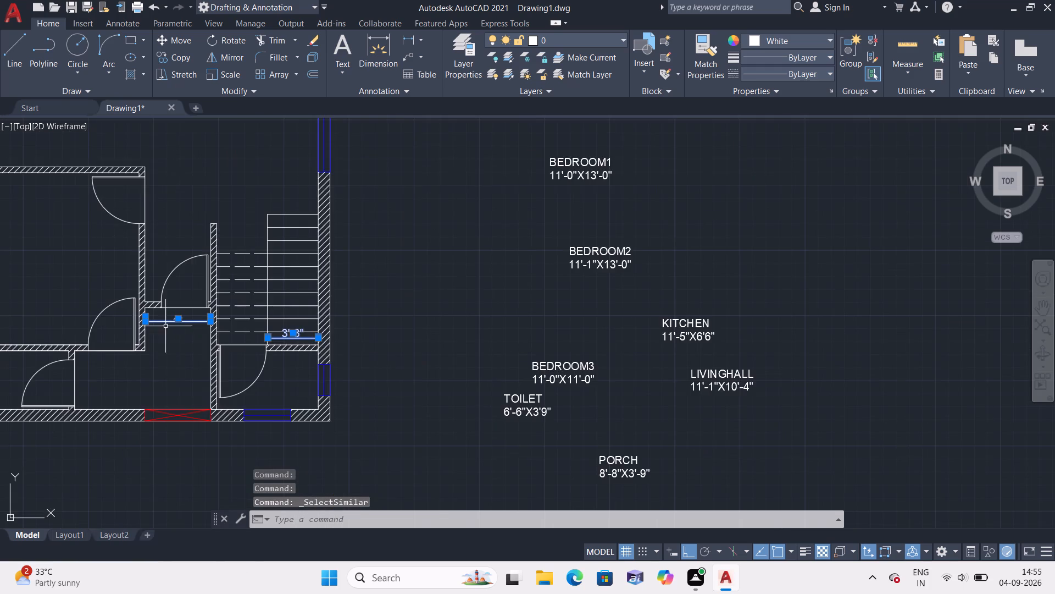
{"action": "scroll", "coordinate": [133, 287], "scroll_direction": "down", "scroll_amount": 3}
{"action": "scroll", "coordinate": [88, 226], "scroll_direction": "up", "scroll_amount": 2}
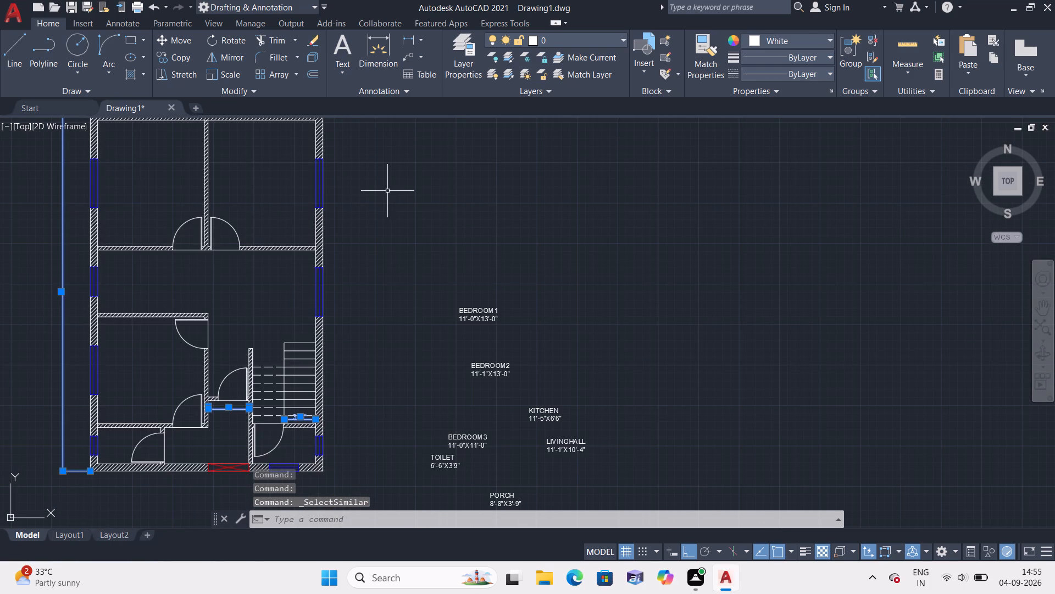
{"action": "right_click", "coordinate": [387, 189]}
{"action": "left_click", "coordinate": [465, 537]}
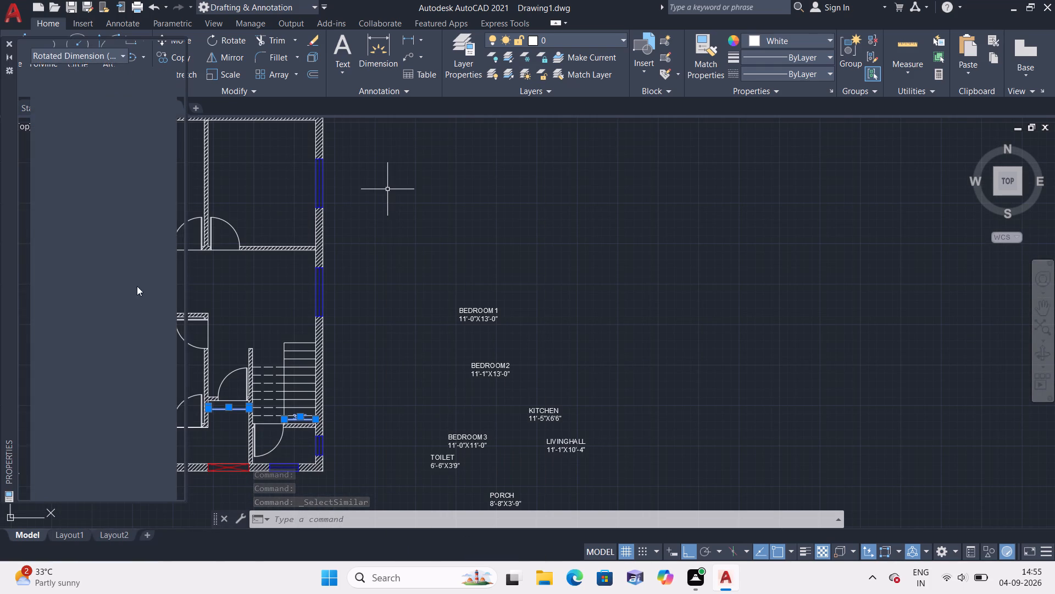
{"action": "scroll", "coordinate": [113, 309], "scroll_direction": "down", "scroll_amount": 3}
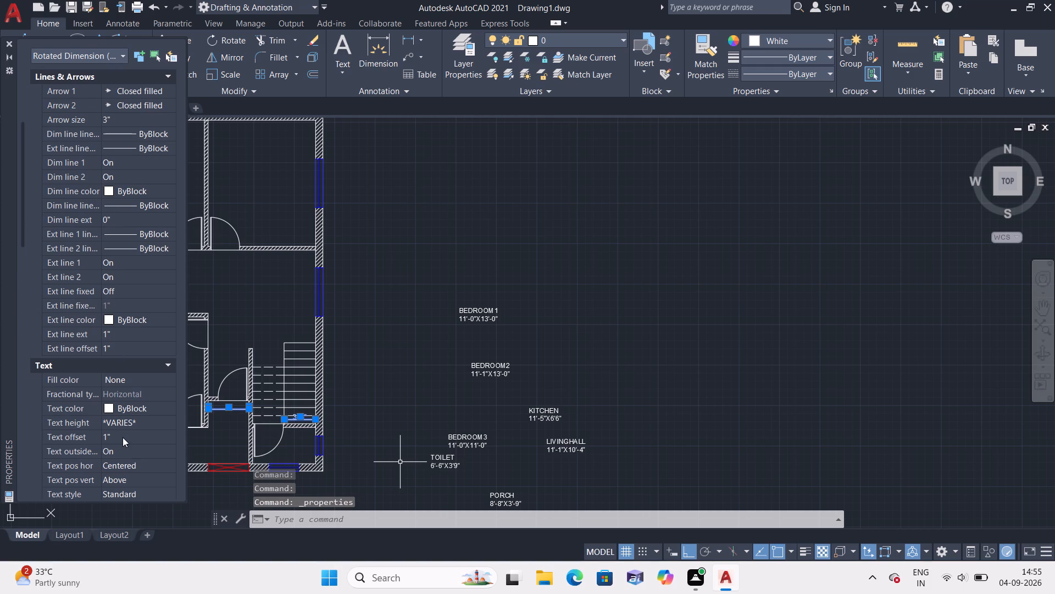
{"action": "scroll", "coordinate": [123, 431], "scroll_direction": "down", "scroll_amount": 2}
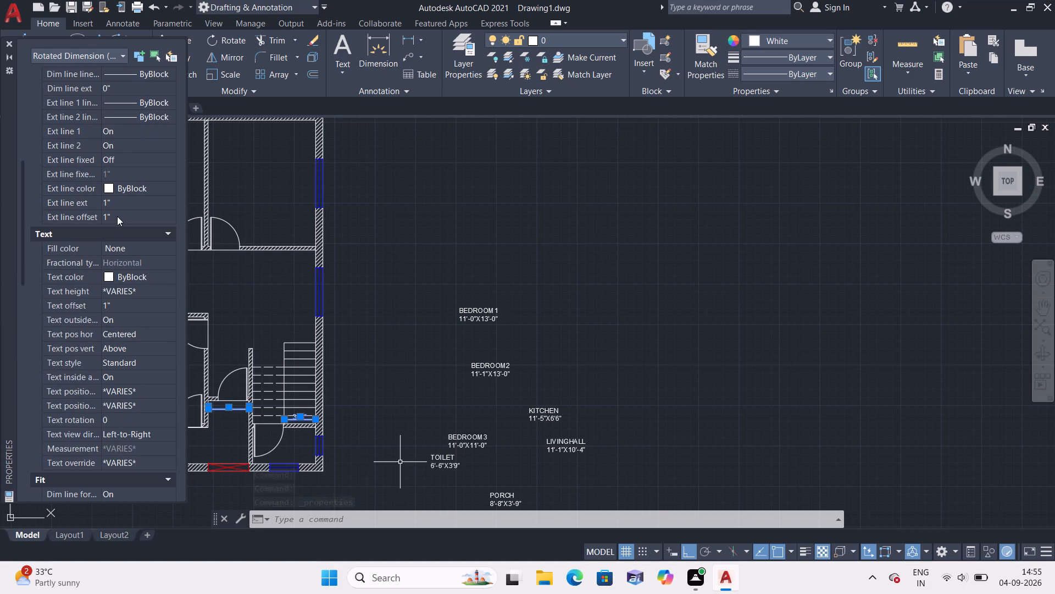
{"action": "left_click", "coordinate": [150, 291]}
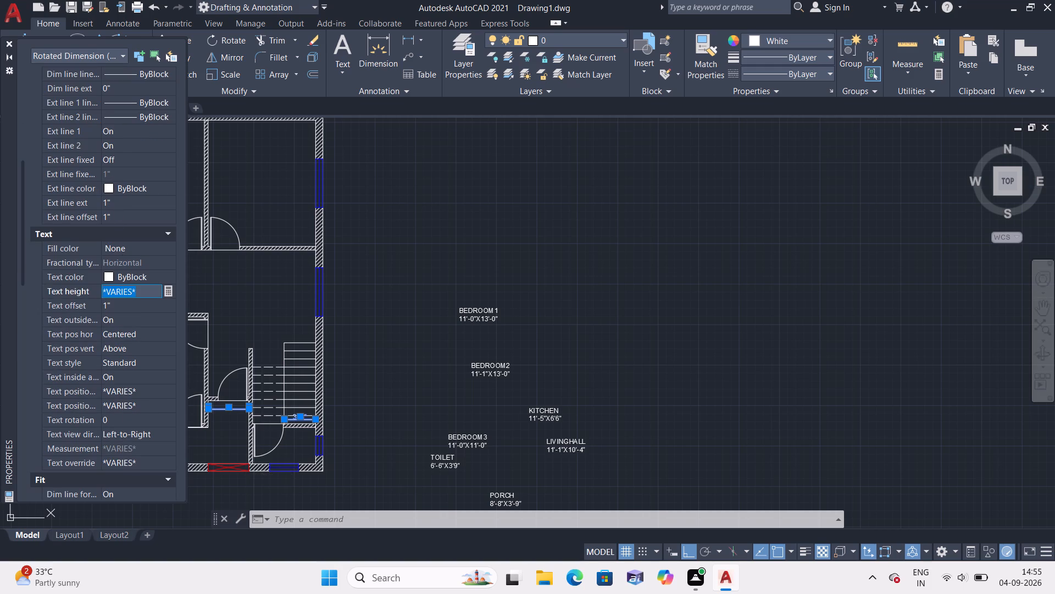
{"action": "key", "text": "BackSpace"}
{"action": "type", "text": "6\""}
{"action": "left_click", "coordinate": [399, 251]}
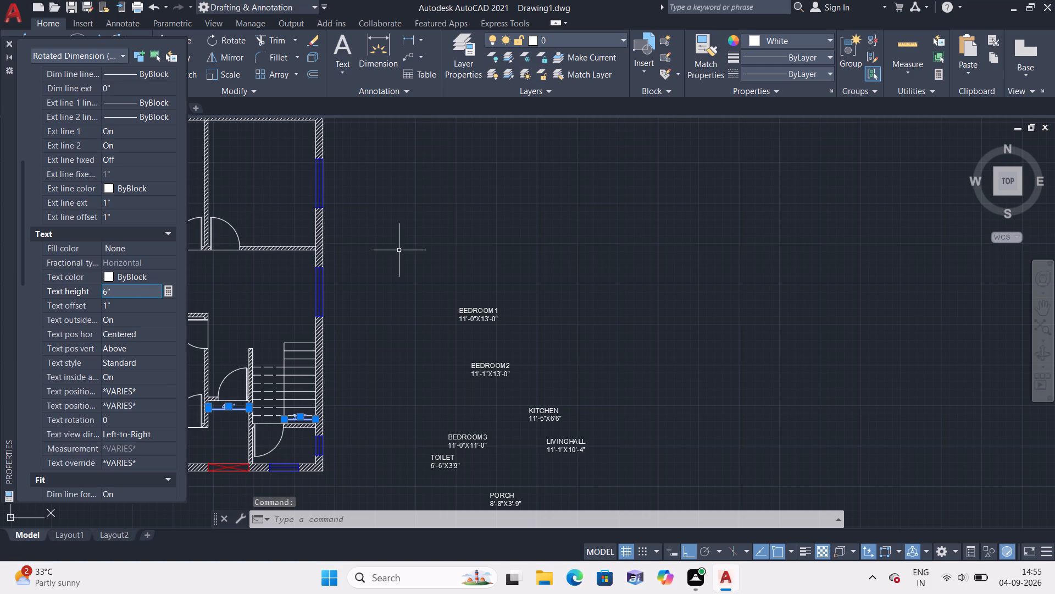
{"action": "key", "text": "Escape"}
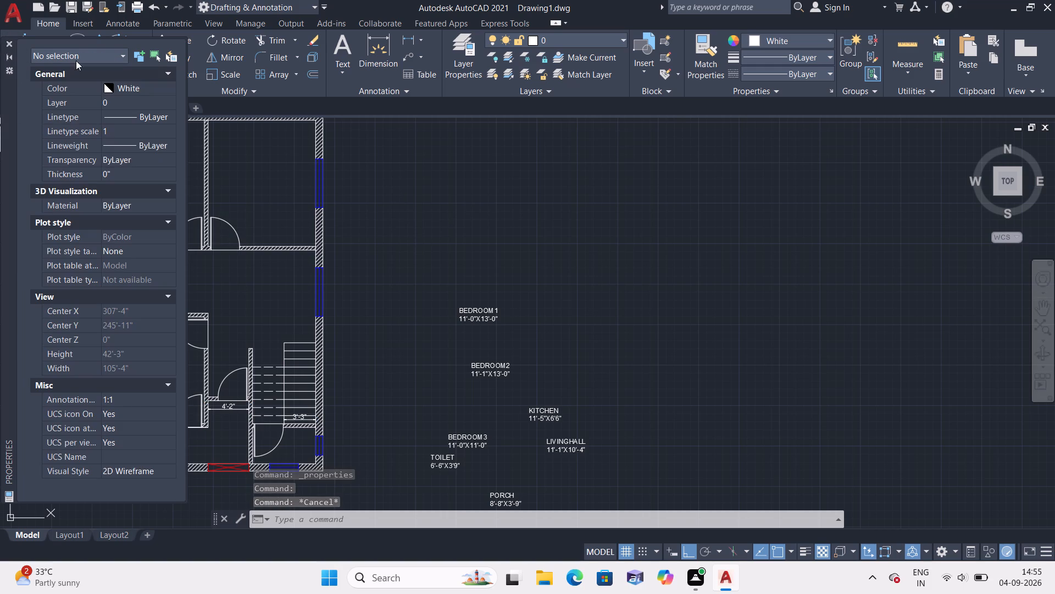
Set the current drawing colour to Magenta with no objects selected.
{"action": "left_click", "coordinate": [162, 84]}
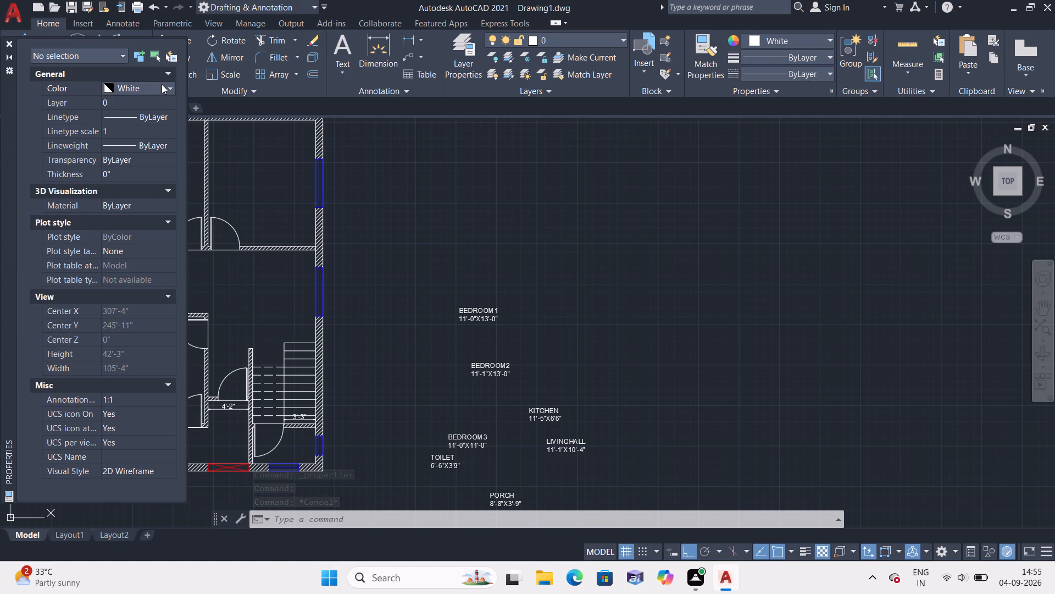
{"action": "left_click", "coordinate": [170, 88]}
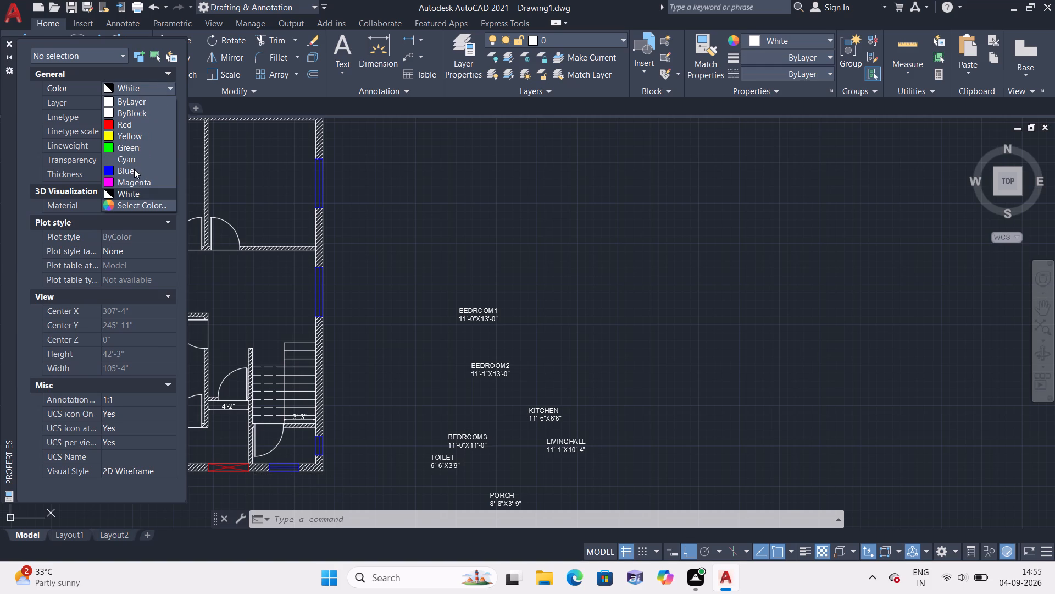
{"action": "left_click", "coordinate": [133, 184]}
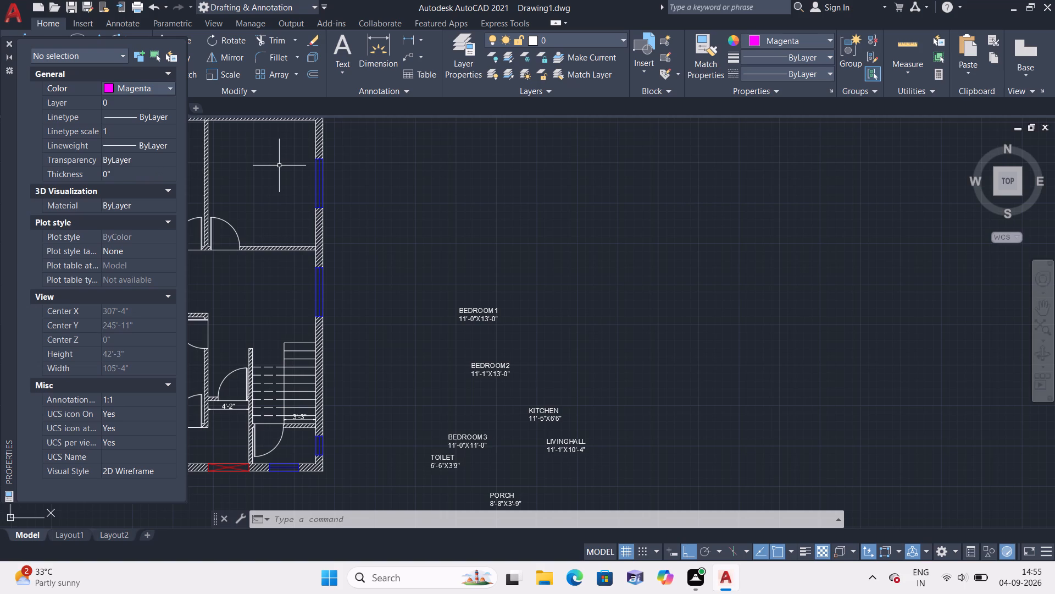
{"action": "left_click", "coordinate": [279, 166]}
{"action": "left_click", "coordinate": [279, 167]}
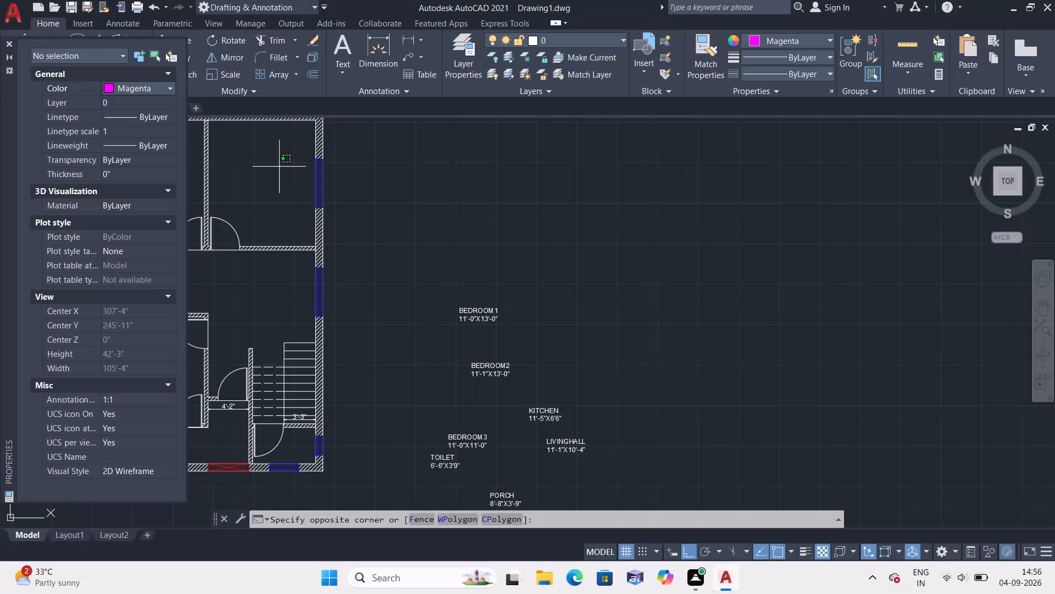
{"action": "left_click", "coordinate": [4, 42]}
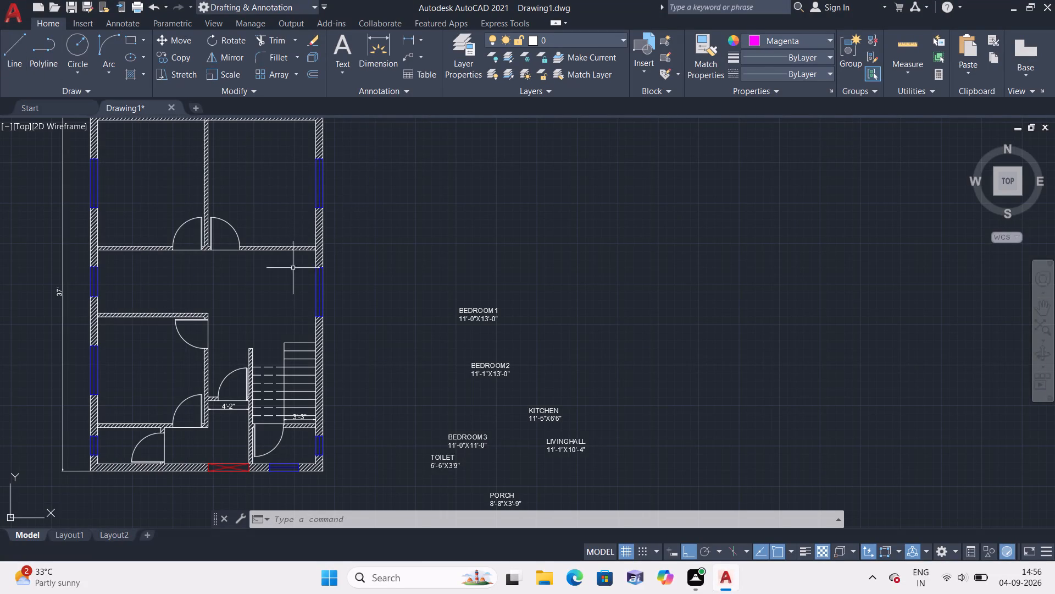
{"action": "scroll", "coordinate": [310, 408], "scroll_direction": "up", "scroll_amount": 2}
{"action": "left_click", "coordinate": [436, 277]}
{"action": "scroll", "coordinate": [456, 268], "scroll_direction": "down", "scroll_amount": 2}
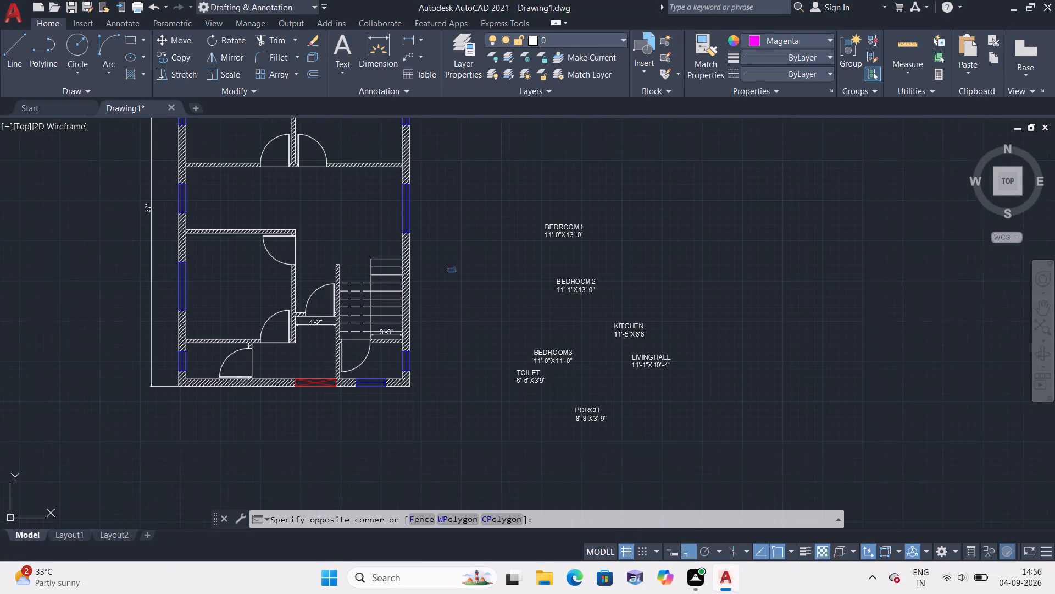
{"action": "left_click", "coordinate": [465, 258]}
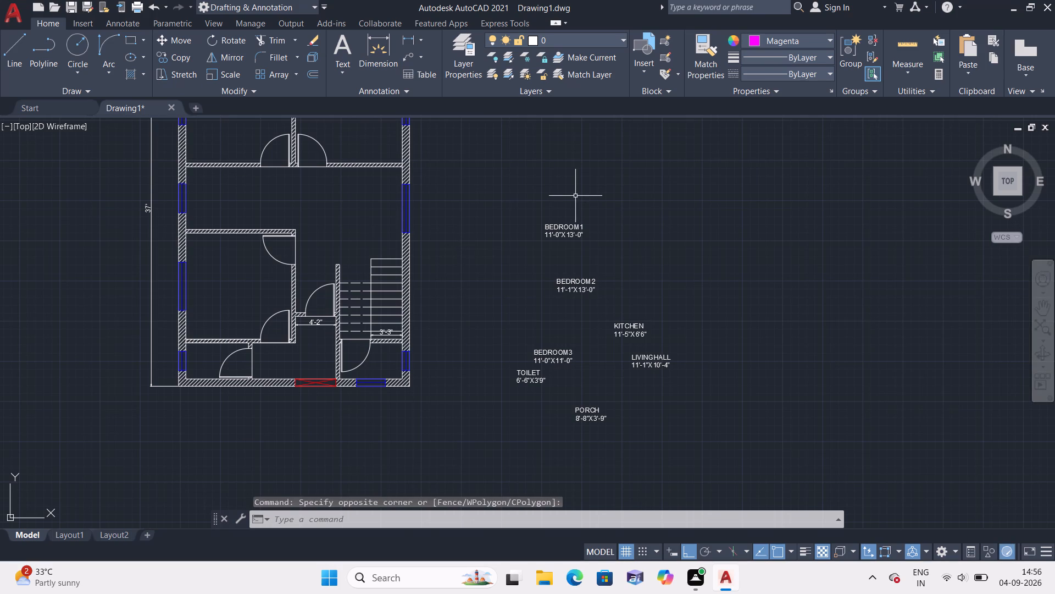
Select all the room name and size labels beside the floor plan and change their colour to Magenta.
{"action": "left_click_drag", "start_coordinate": [558, 173], "coordinate": [525, 344]}
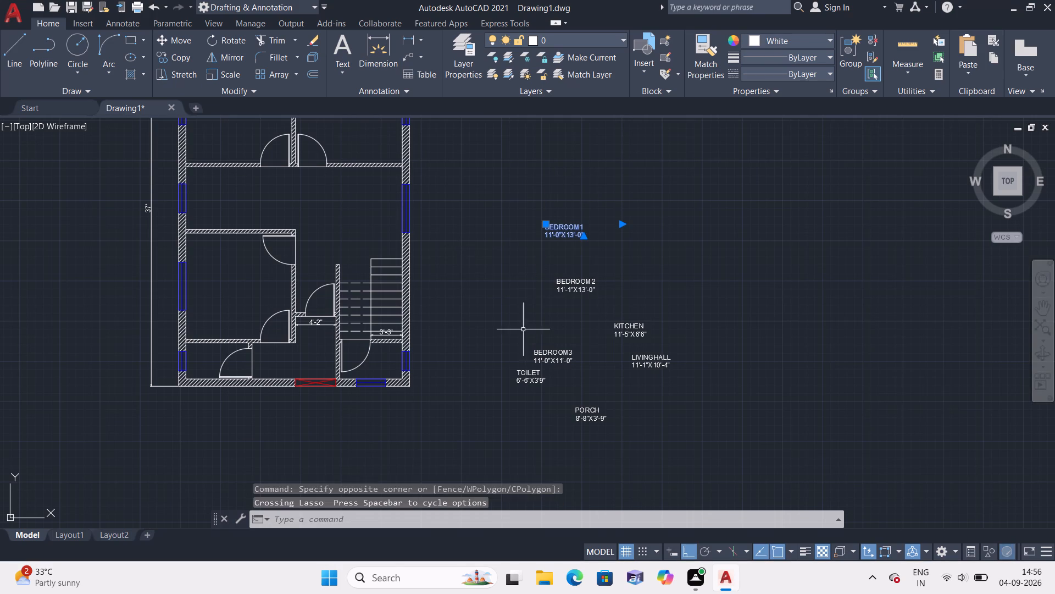
{"action": "right_click", "coordinate": [512, 240]}
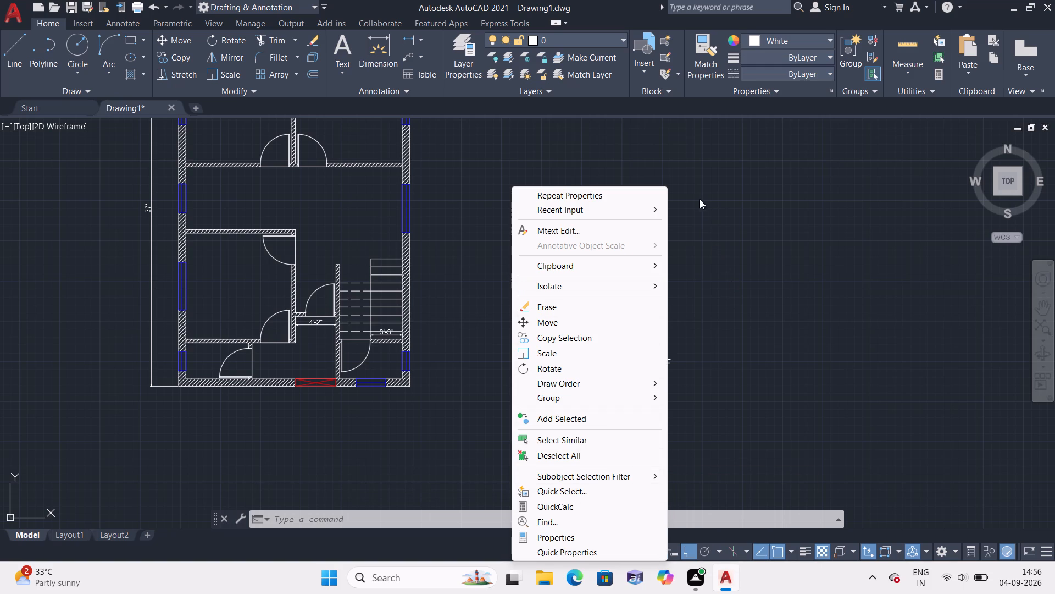
{"action": "scroll", "coordinate": [699, 198], "scroll_direction": "down", "scroll_amount": 1}
{"action": "key", "text": "Escape"}
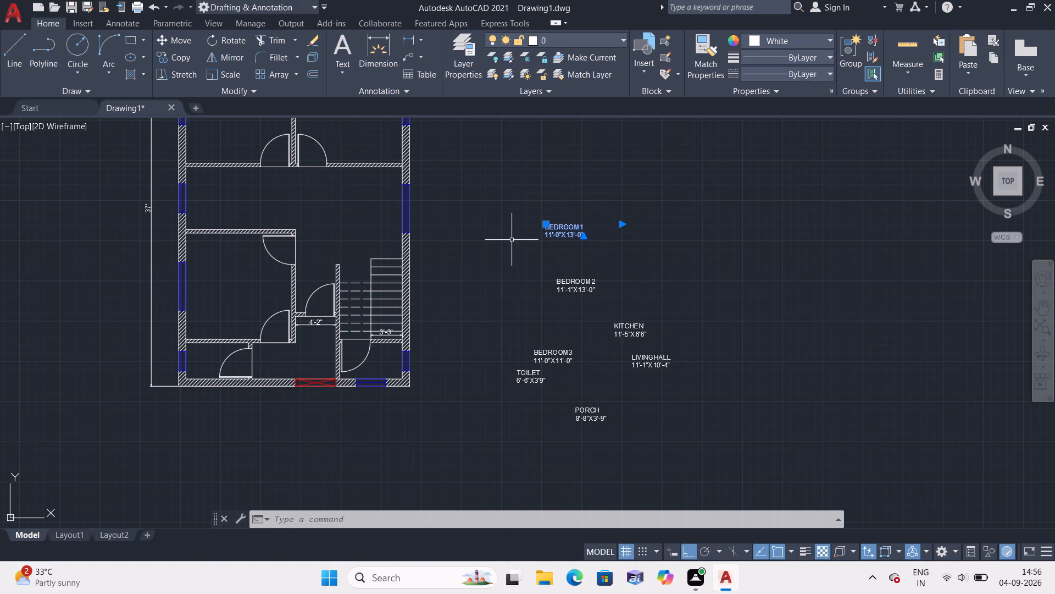
{"action": "left_click", "coordinate": [577, 282]}
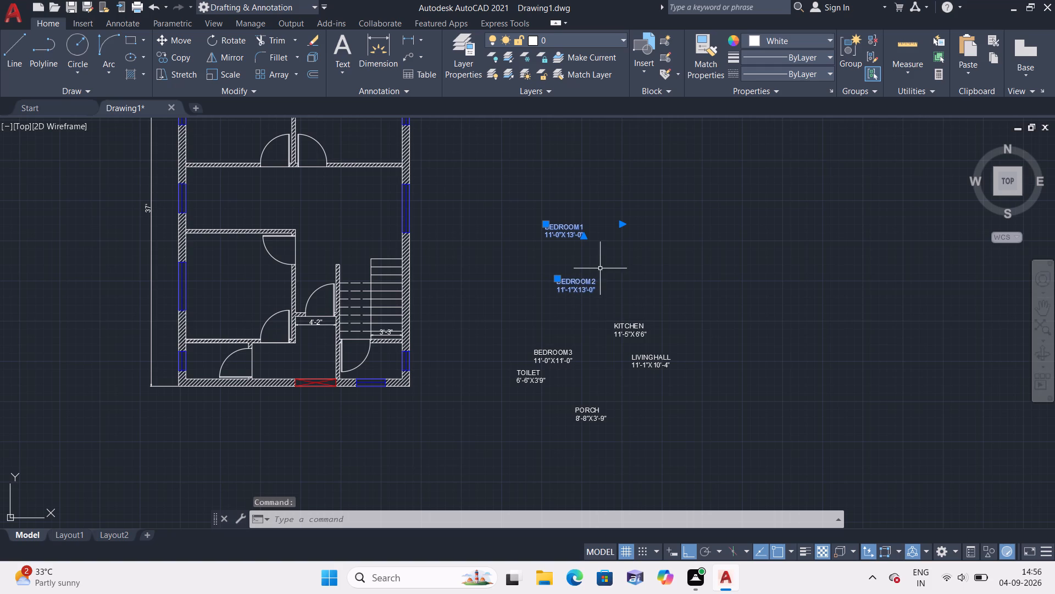
{"action": "right_click", "coordinate": [603, 269]}
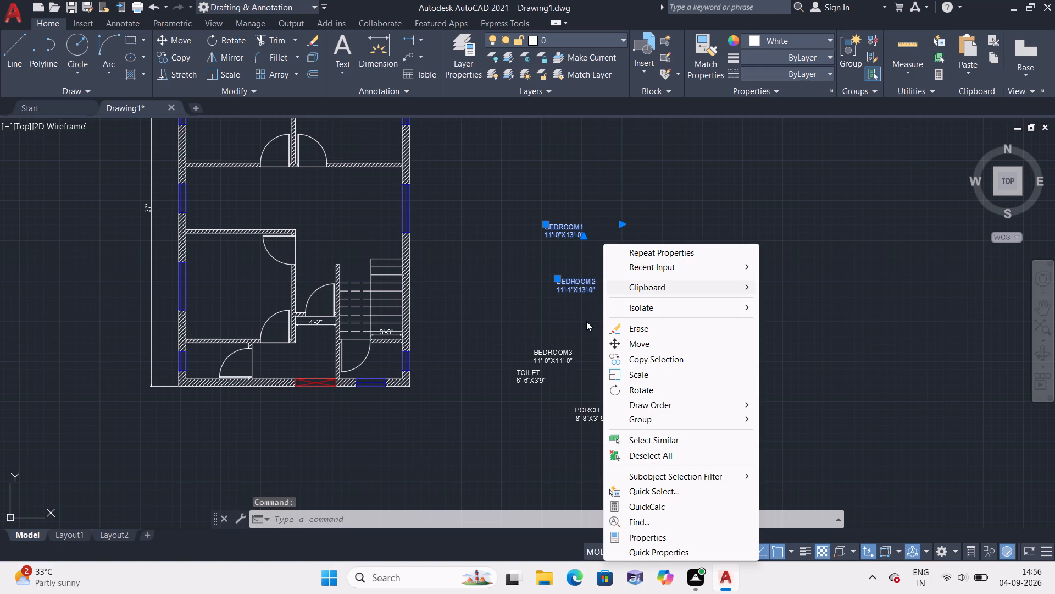
{"action": "scroll", "coordinate": [654, 374], "scroll_direction": "down", "scroll_amount": 3}
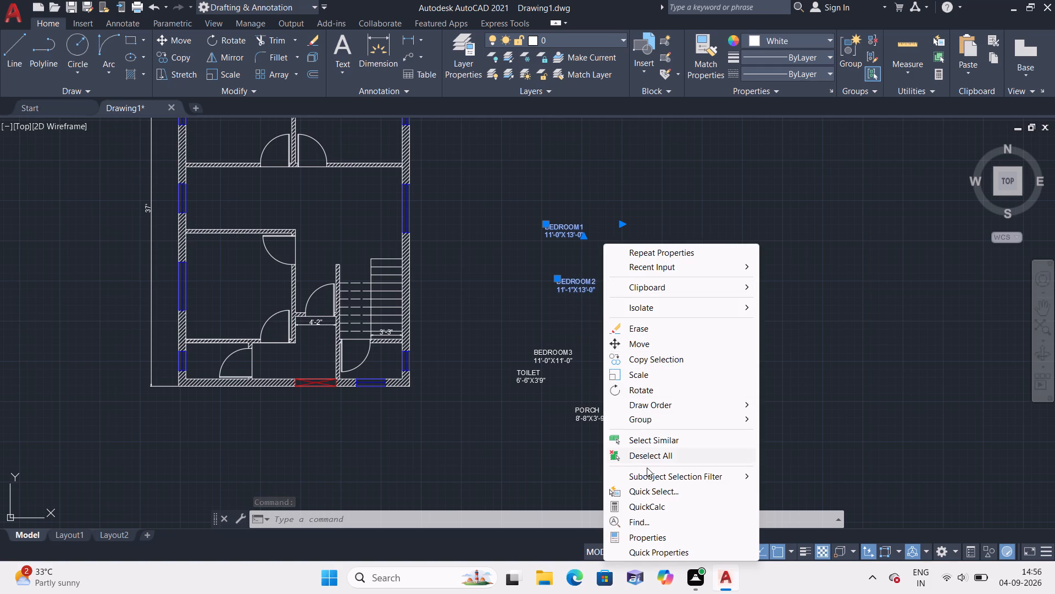
{"action": "left_click", "coordinate": [659, 443]}
{"action": "right_click", "coordinate": [694, 298]}
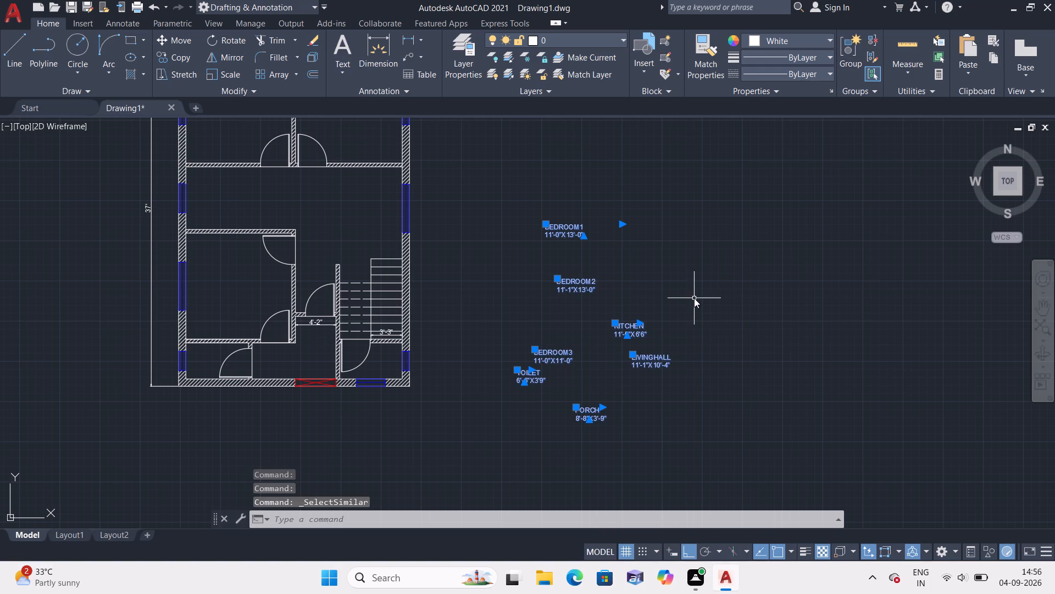
{"action": "left_click", "coordinate": [745, 536]}
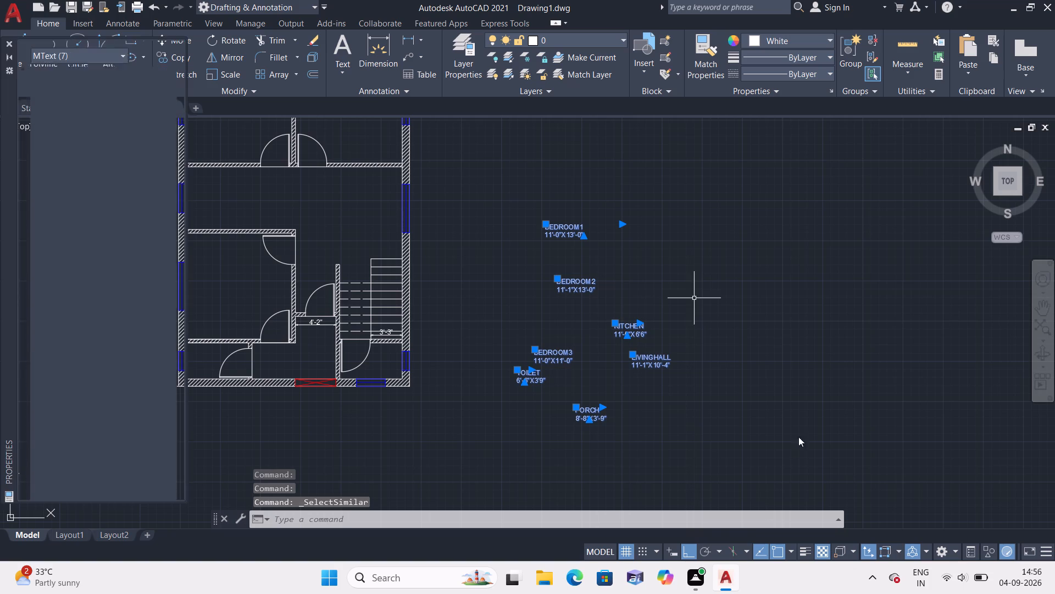
{"action": "left_click", "coordinate": [133, 89]}
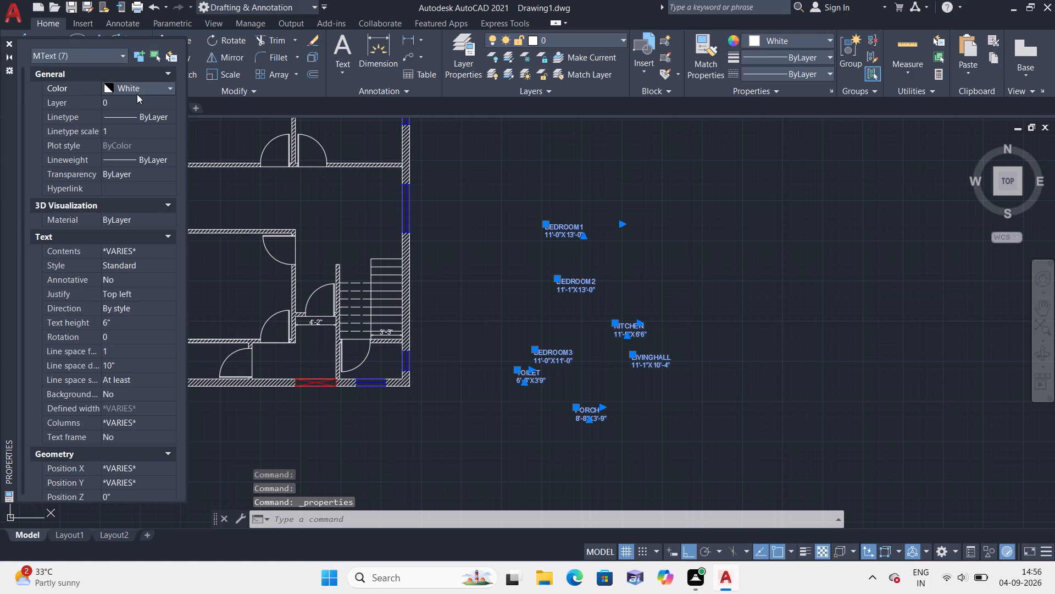
{"action": "left_click", "coordinate": [150, 92]}
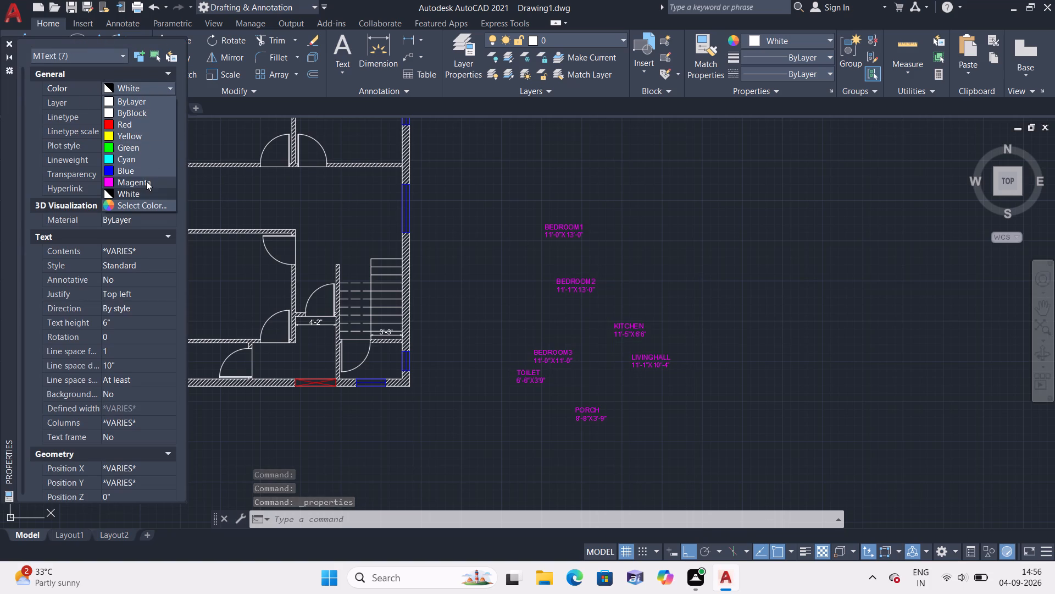
{"action": "left_click", "coordinate": [146, 181]}
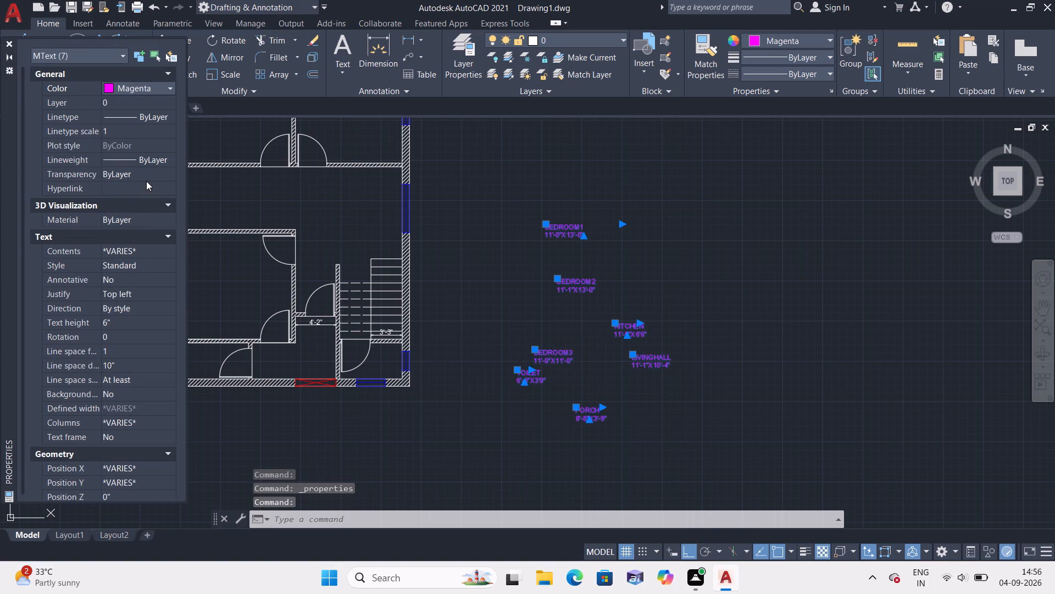
{"action": "key", "text": "Escape"}
{"action": "left_click", "coordinate": [13, 47]}
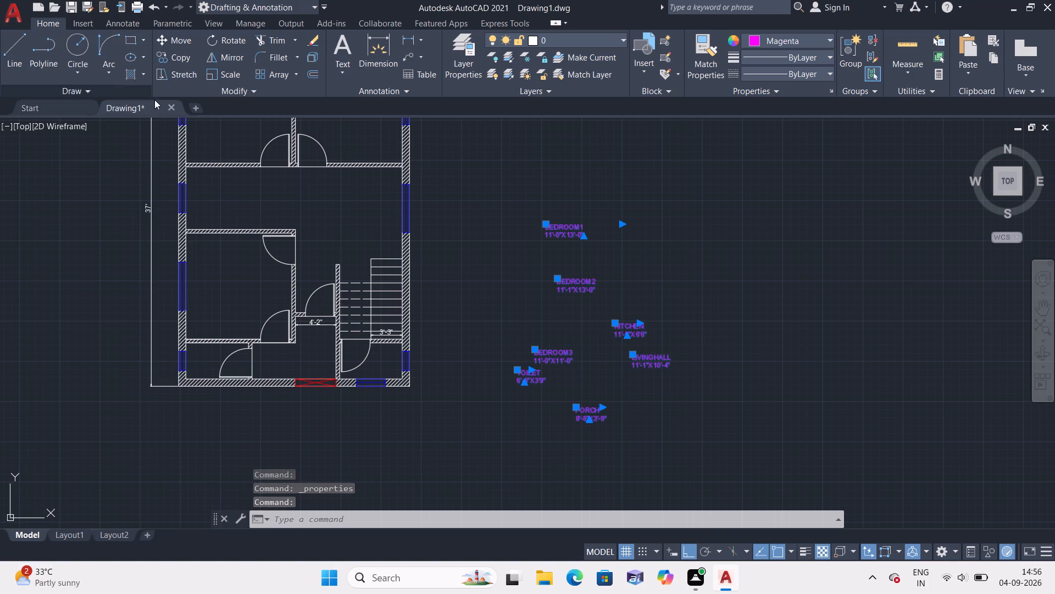
{"action": "key", "text": "Escape"}
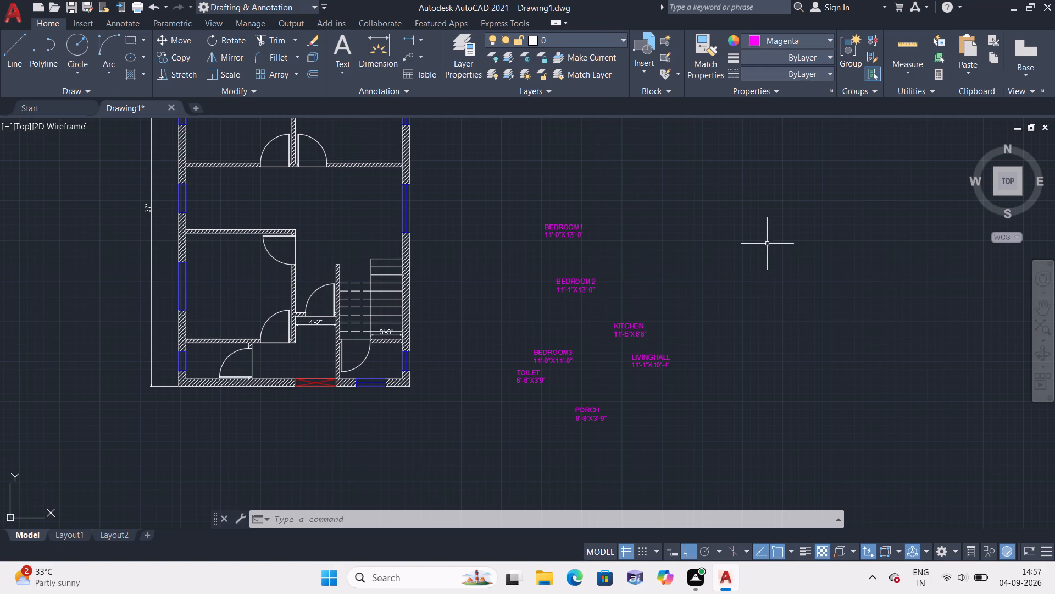
Set the current drawing colour to White with no objects selected.
{"action": "middle_click_drag", "start_coordinate": [697, 342], "coordinate": [671, 276]}
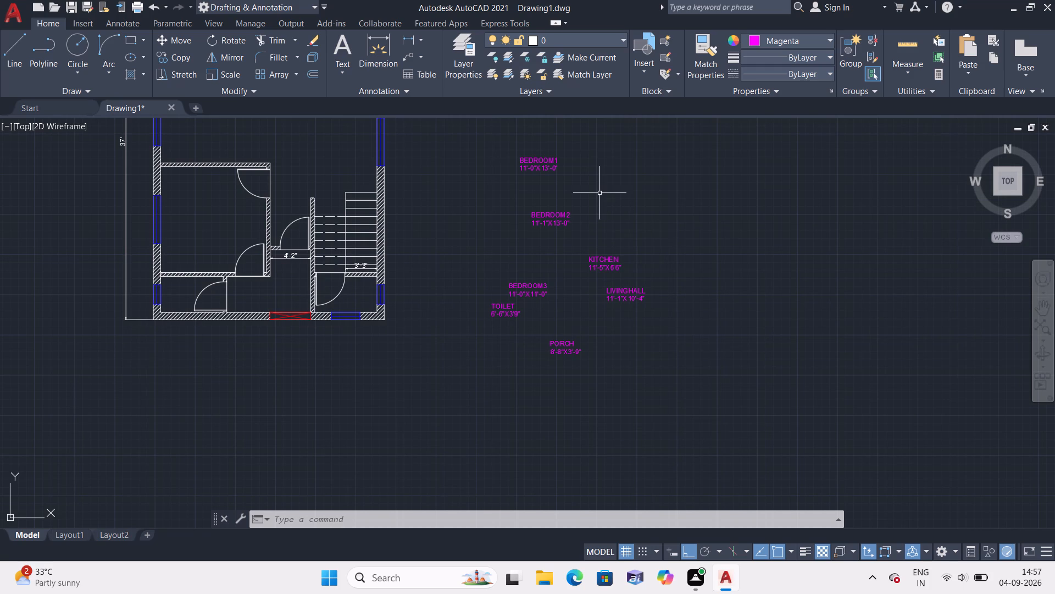
{"action": "scroll", "coordinate": [599, 185], "scroll_direction": "down", "scroll_amount": 1}
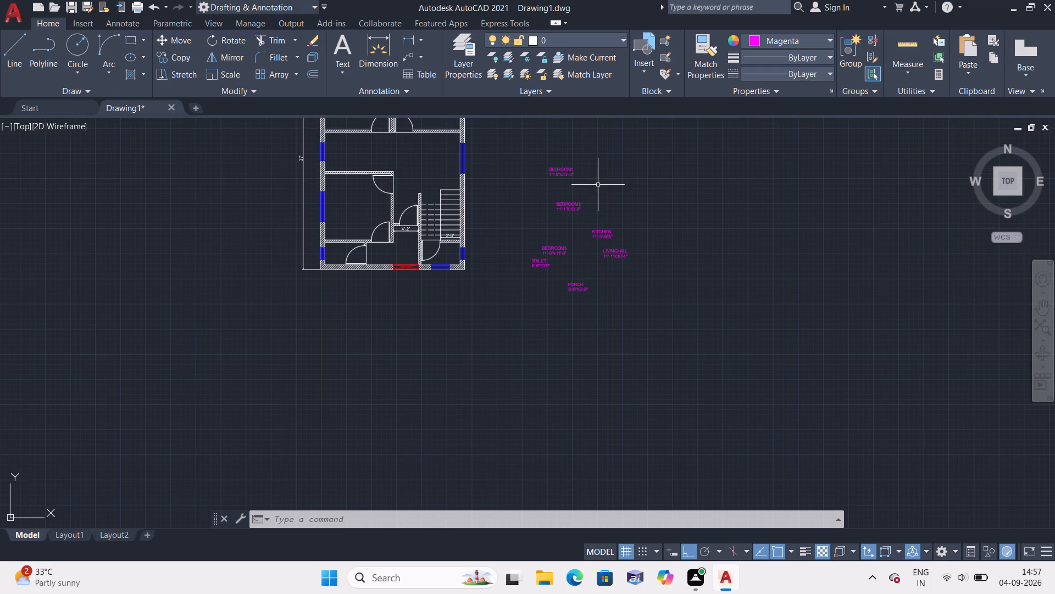
{"action": "scroll", "coordinate": [579, 166], "scroll_direction": "down", "scroll_amount": 1}
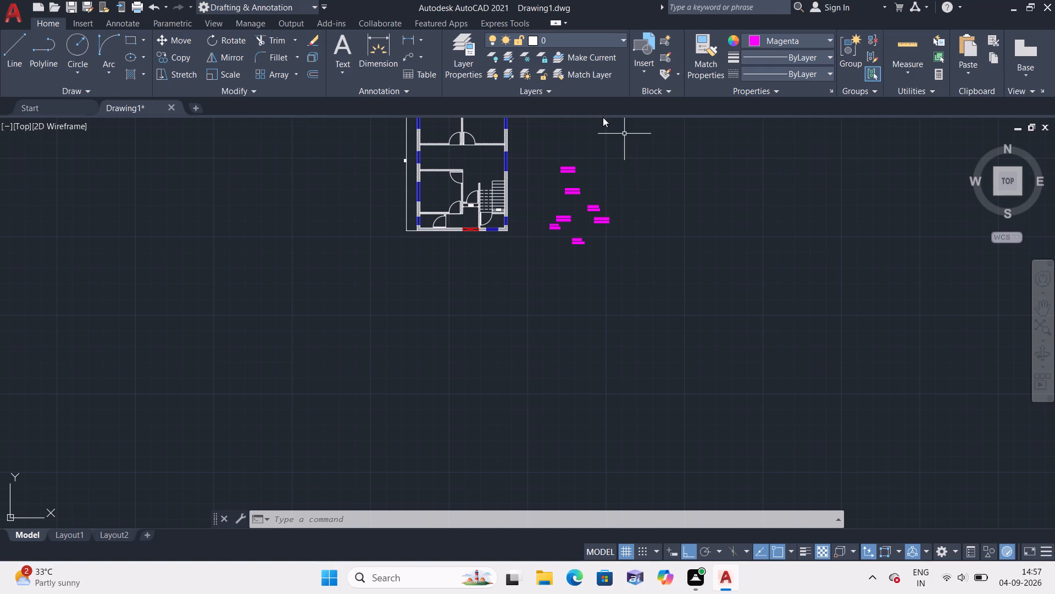
{"action": "key", "text": "i"}
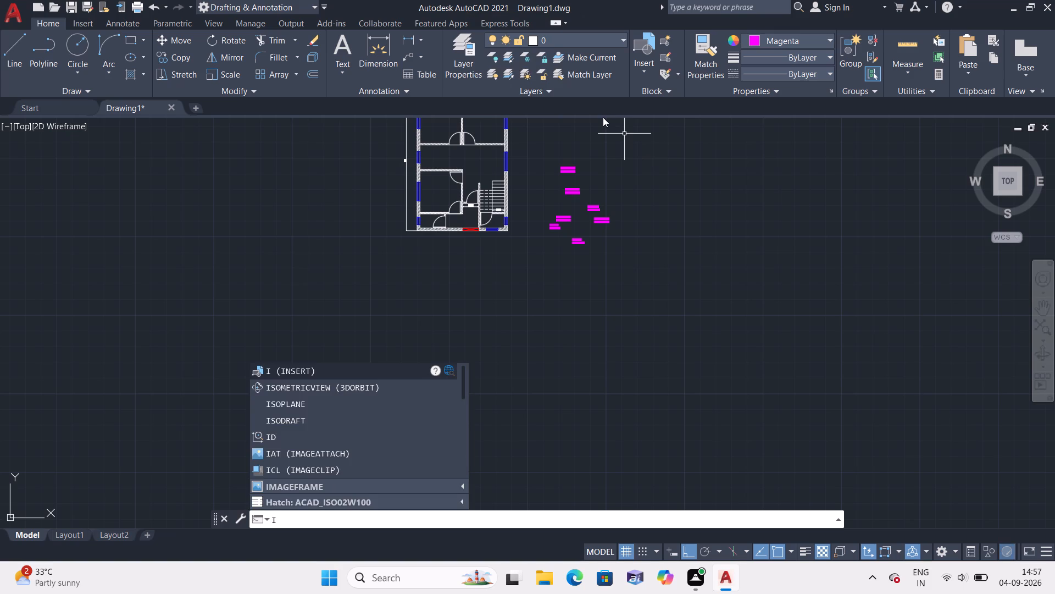
{"action": "key", "text": "Escape"}
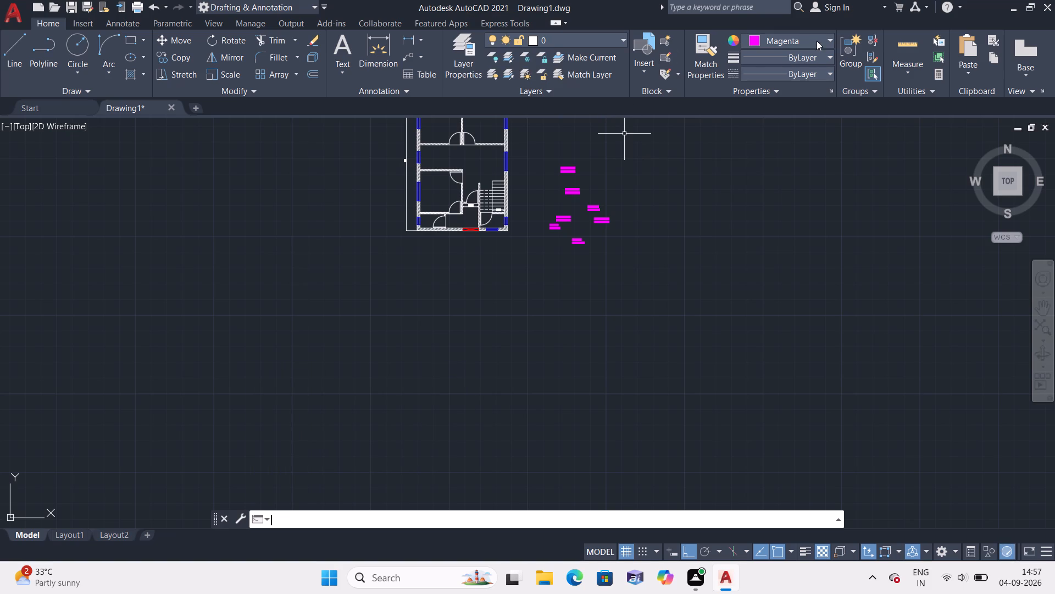
{"action": "left_click", "coordinate": [821, 34]}
{"action": "left_click", "coordinate": [824, 38]}
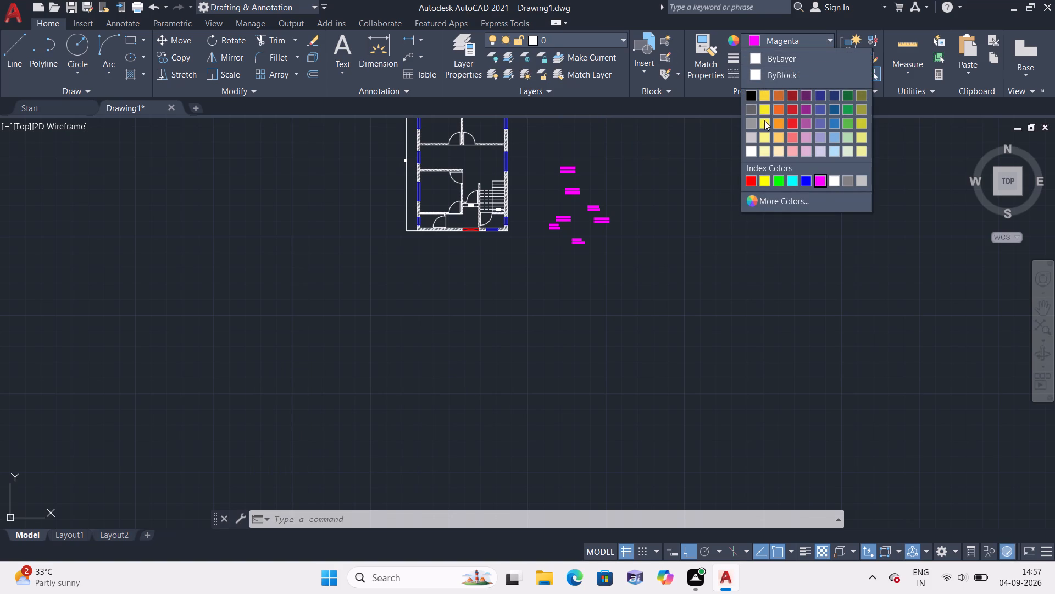
{"action": "left_click", "coordinate": [835, 180]}
Draw a line down the middle of the stair flight from the top tread's midpoint, ending in an about 1" sideways segment and a short diagonal without Ortho.
{"action": "middle_click", "coordinate": [546, 172]}
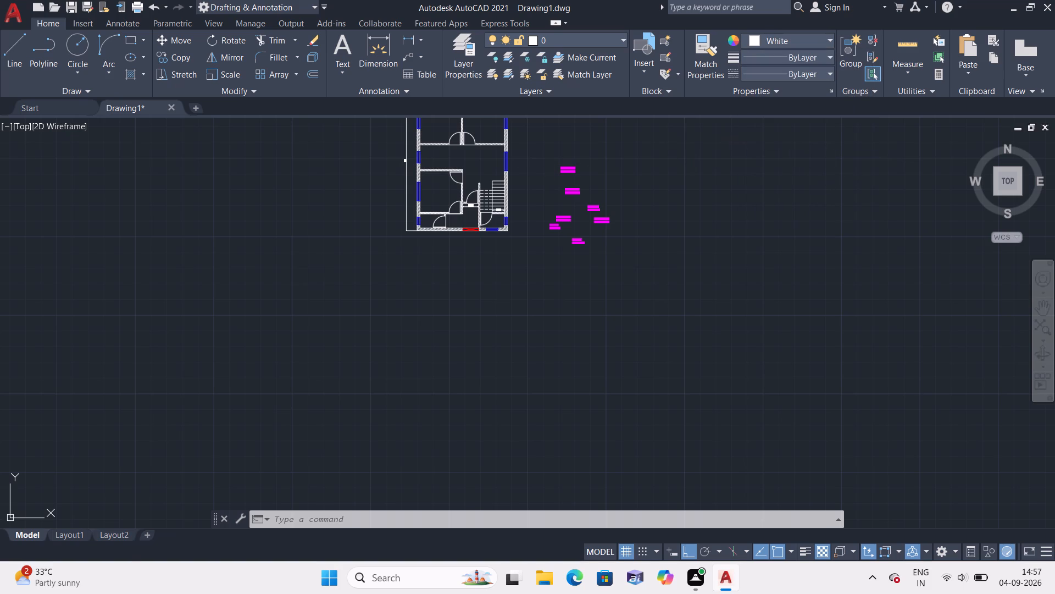
{"action": "scroll", "coordinate": [505, 177], "scroll_direction": "up", "scroll_amount": 4}
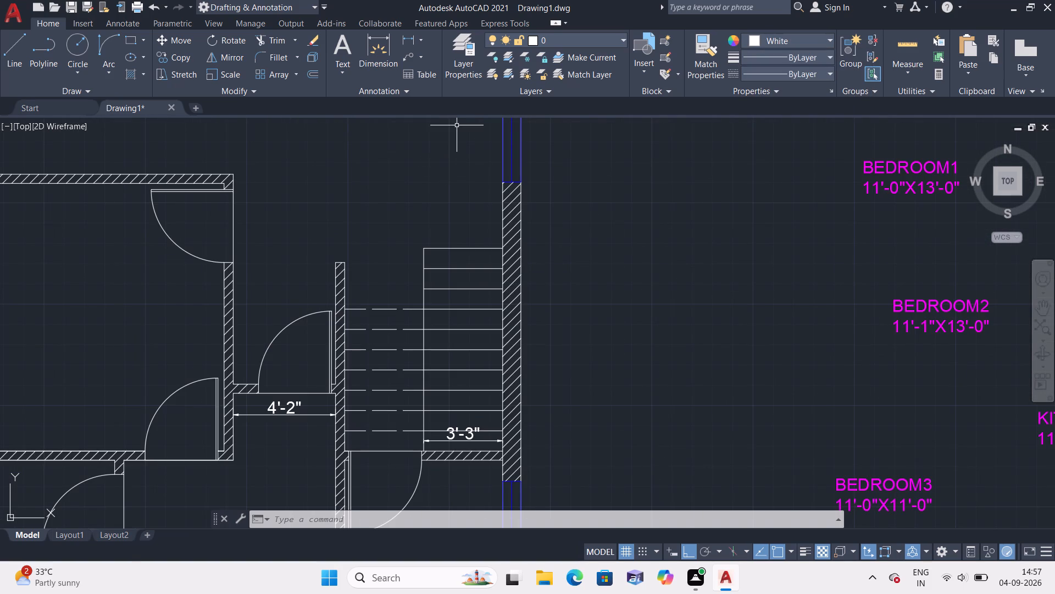
{"action": "type", "text": "l"}
{"action": "key", "text": "space"}
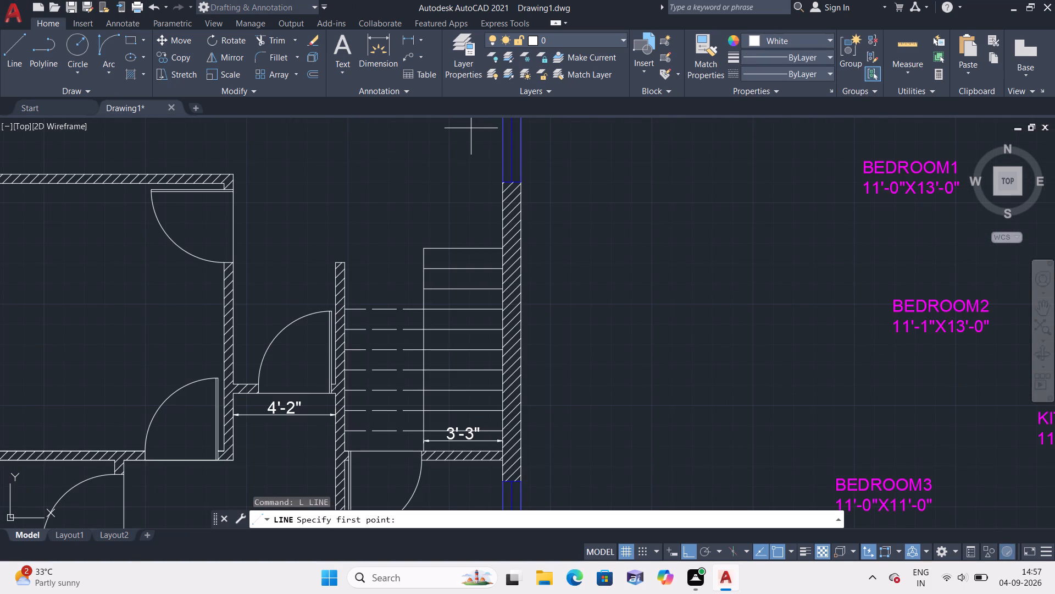
{"action": "left_click", "coordinate": [463, 250]}
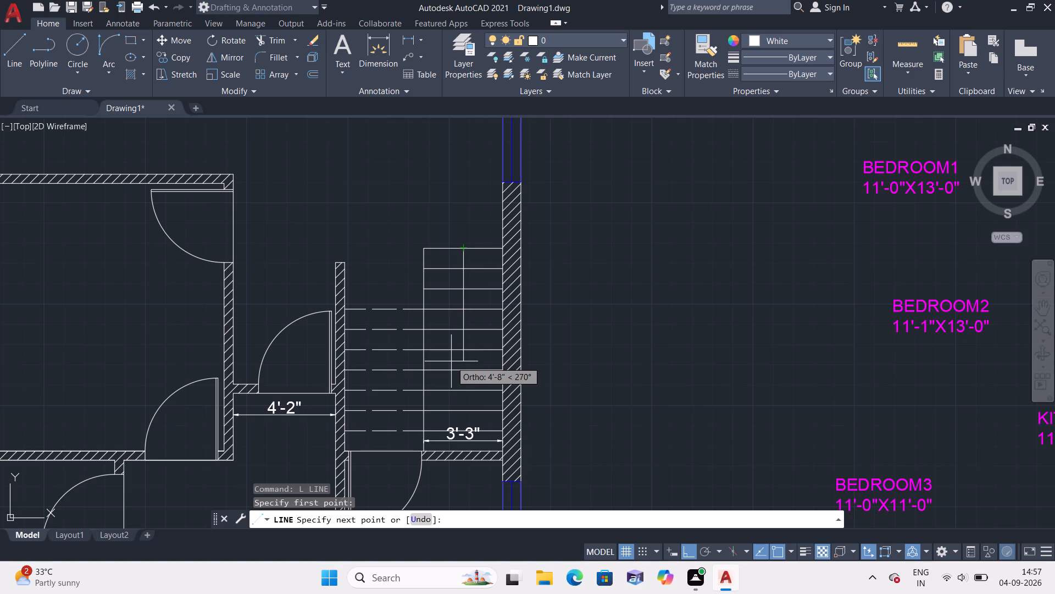
{"action": "left_click", "coordinate": [461, 389]}
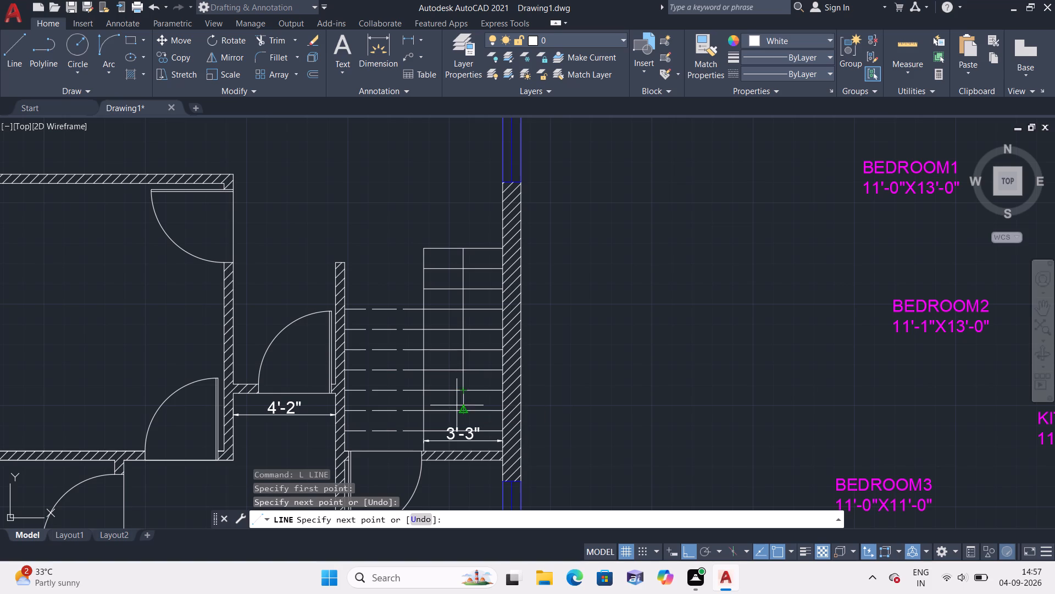
{"action": "scroll", "coordinate": [464, 398], "scroll_direction": "up", "scroll_amount": 3}
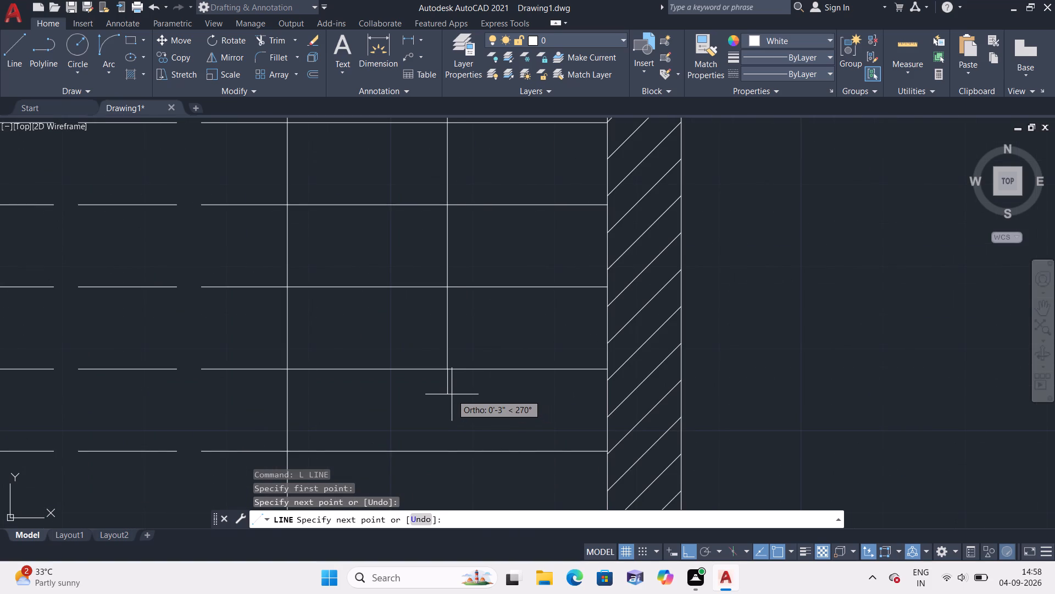
{"action": "left_click", "coordinate": [447, 387]}
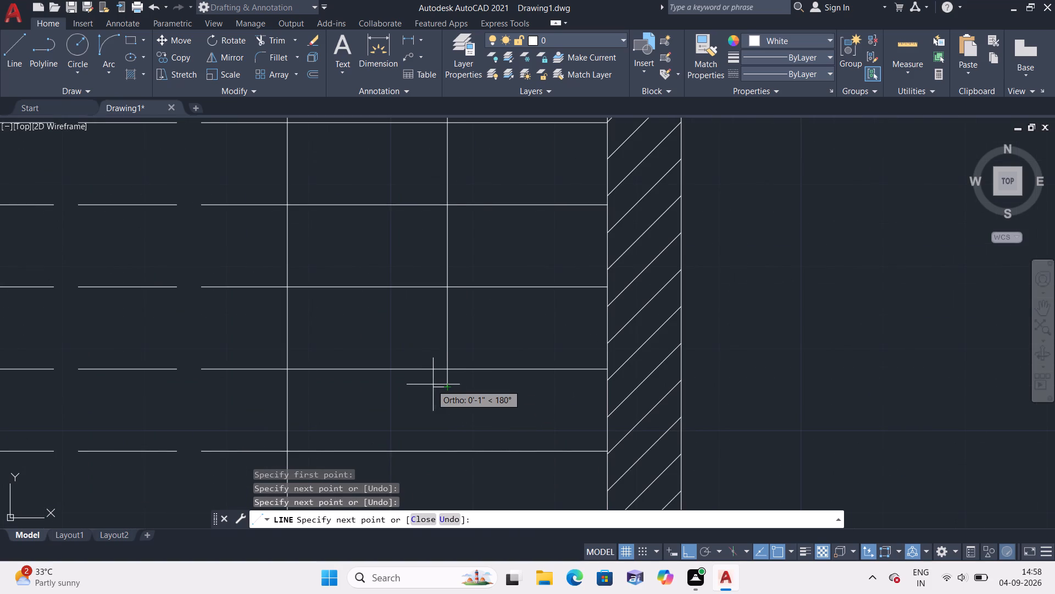
{"action": "left_click", "coordinate": [431, 386]}
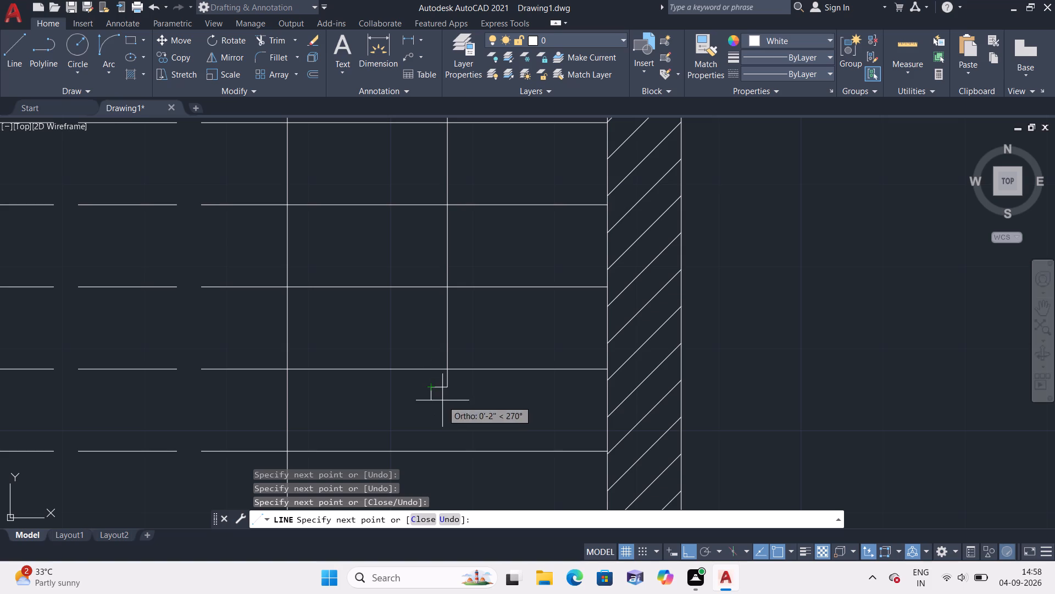
{"action": "key", "text": "F8"}
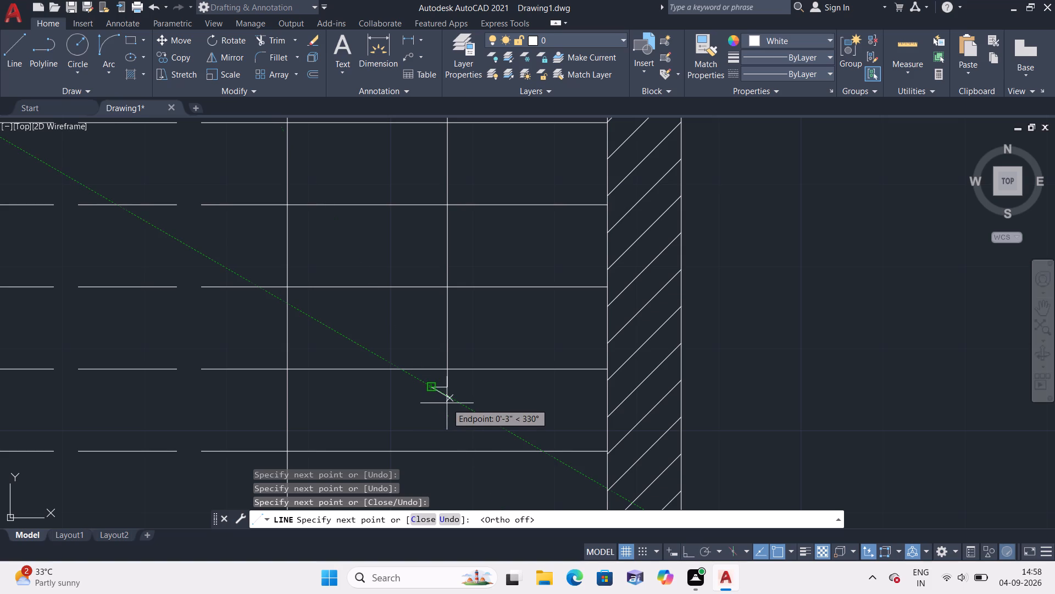
{"action": "left_click", "coordinate": [446, 407]}
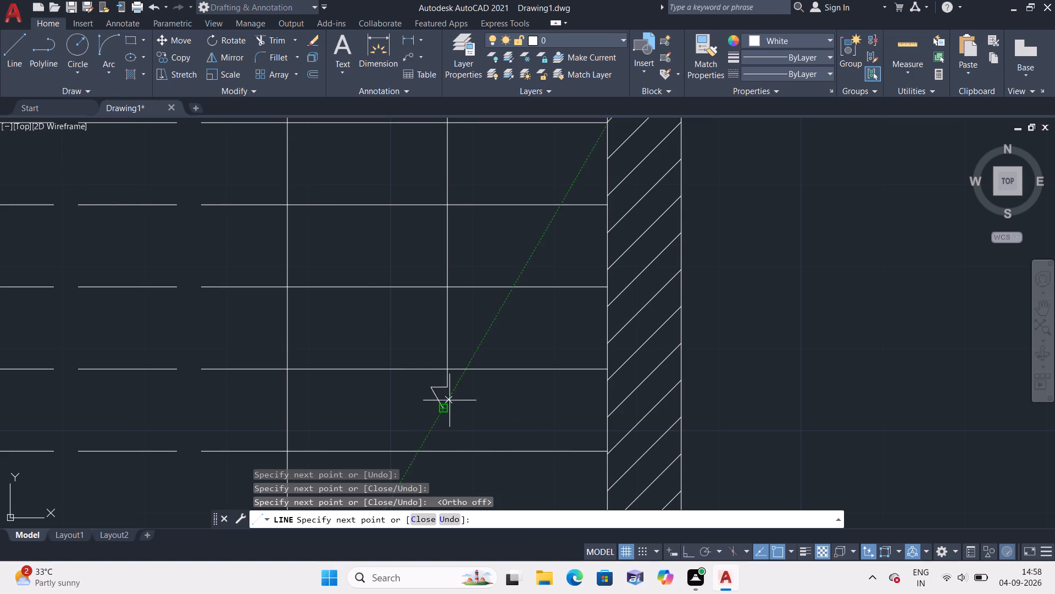
{"action": "key", "text": "Escape"}
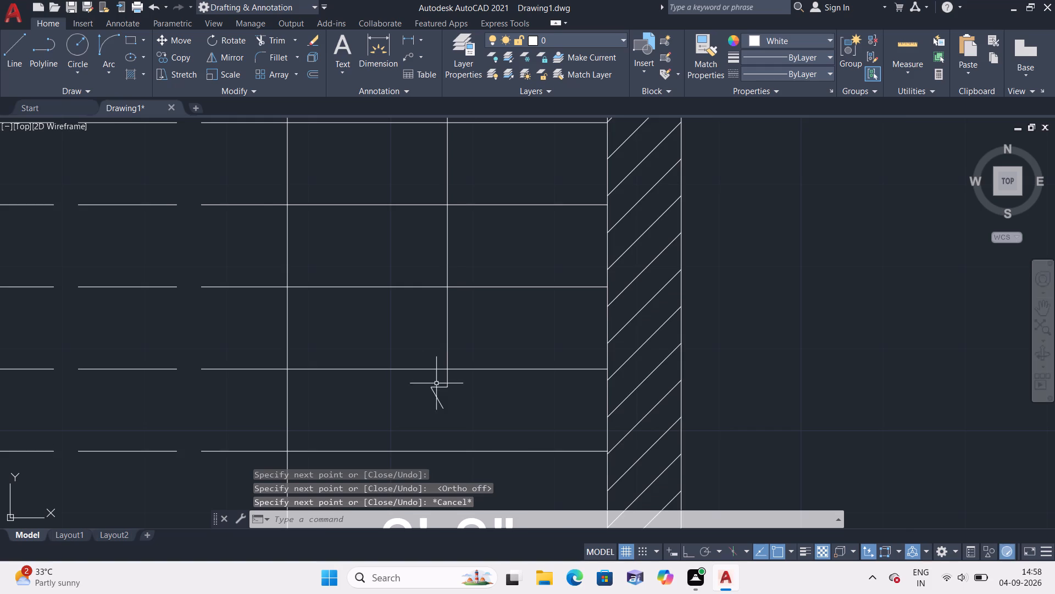
{"action": "scroll", "coordinate": [392, 358], "scroll_direction": "down", "scroll_amount": 1}
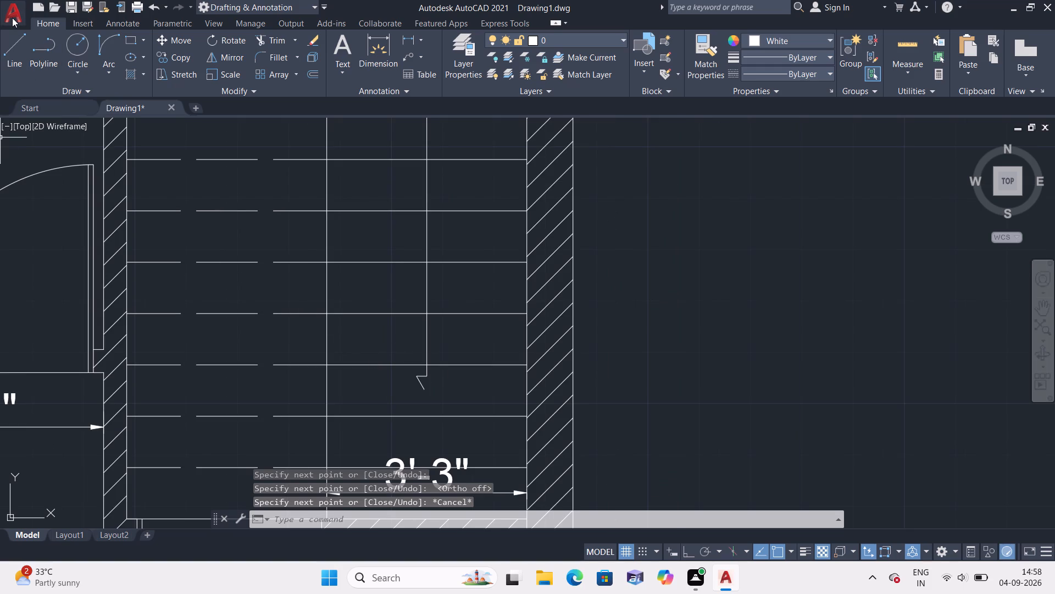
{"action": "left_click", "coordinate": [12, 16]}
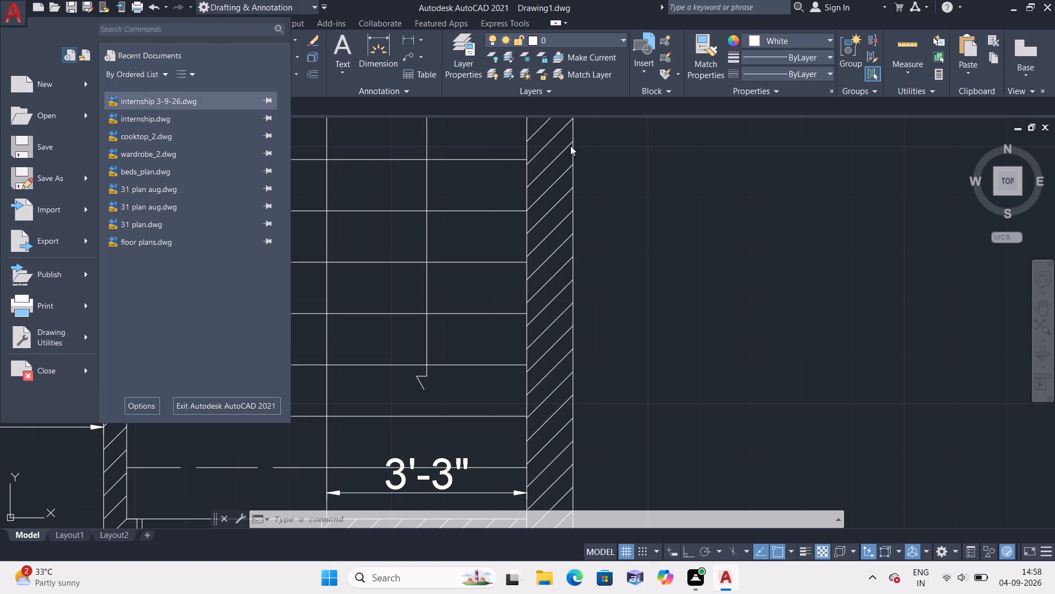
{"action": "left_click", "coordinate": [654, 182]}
Mirror the short sideways segment and diagonal about the stair line's vertical axis with Ortho on, keeping the source objects.
{"action": "scroll", "coordinate": [654, 182], "scroll_direction": "down", "scroll_amount": 1}
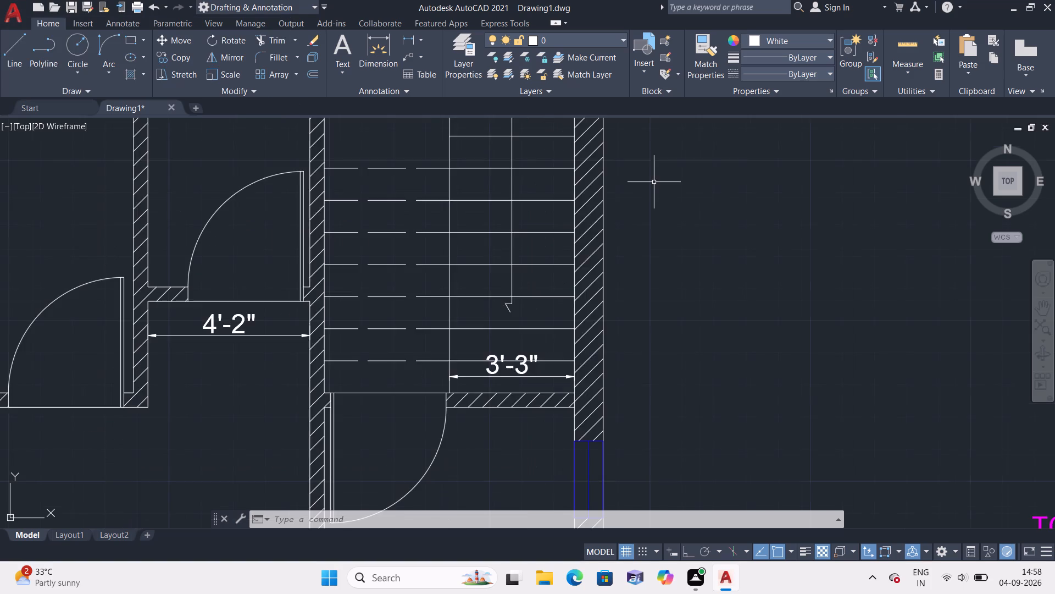
{"action": "scroll", "coordinate": [571, 276], "scroll_direction": "up", "scroll_amount": 2}
{"action": "scroll", "coordinate": [437, 316], "scroll_direction": "up", "scroll_amount": 4}
{"action": "middle_click_drag", "start_coordinate": [303, 425], "coordinate": [316, 349]}
{"action": "scroll", "coordinate": [319, 343], "scroll_direction": "up", "scroll_amount": 1}
{"action": "scroll", "coordinate": [311, 360], "scroll_direction": "down", "scroll_amount": 2}
{"action": "left_click", "coordinate": [299, 389]}
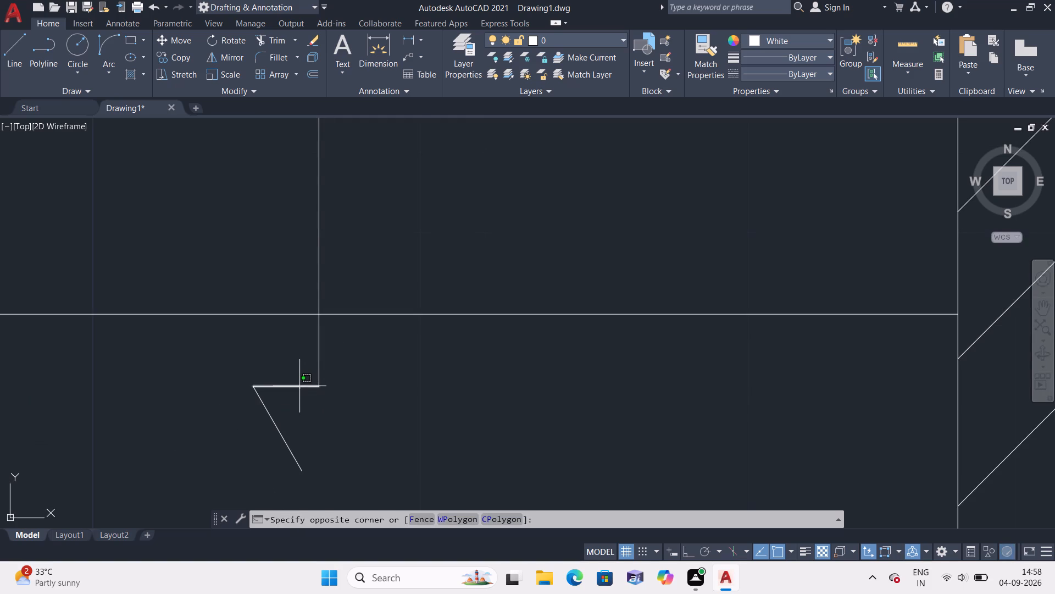
{"action": "left_click", "coordinate": [299, 386]}
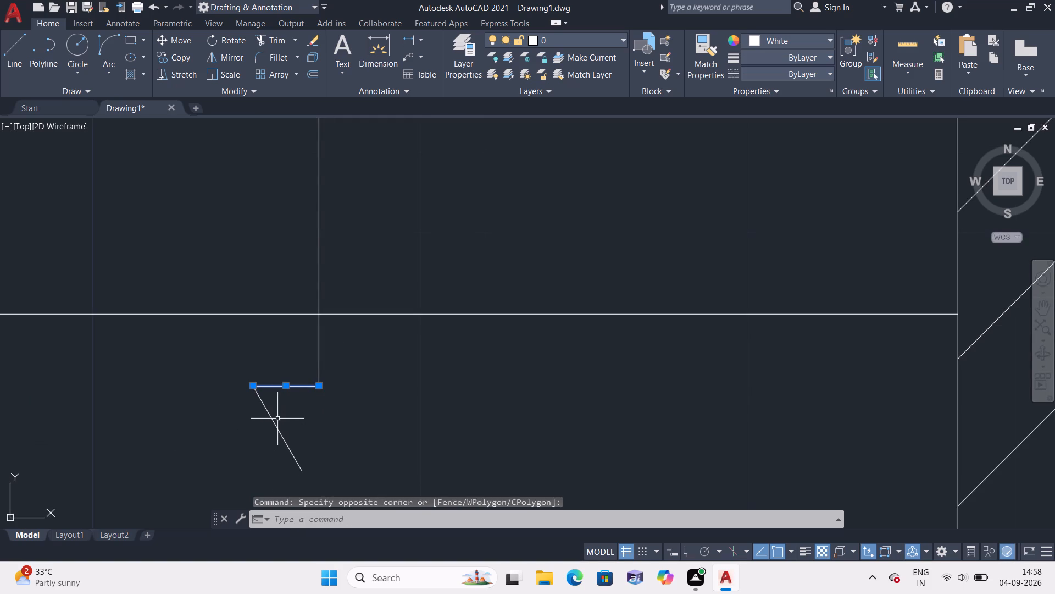
{"action": "left_click", "coordinate": [275, 422]}
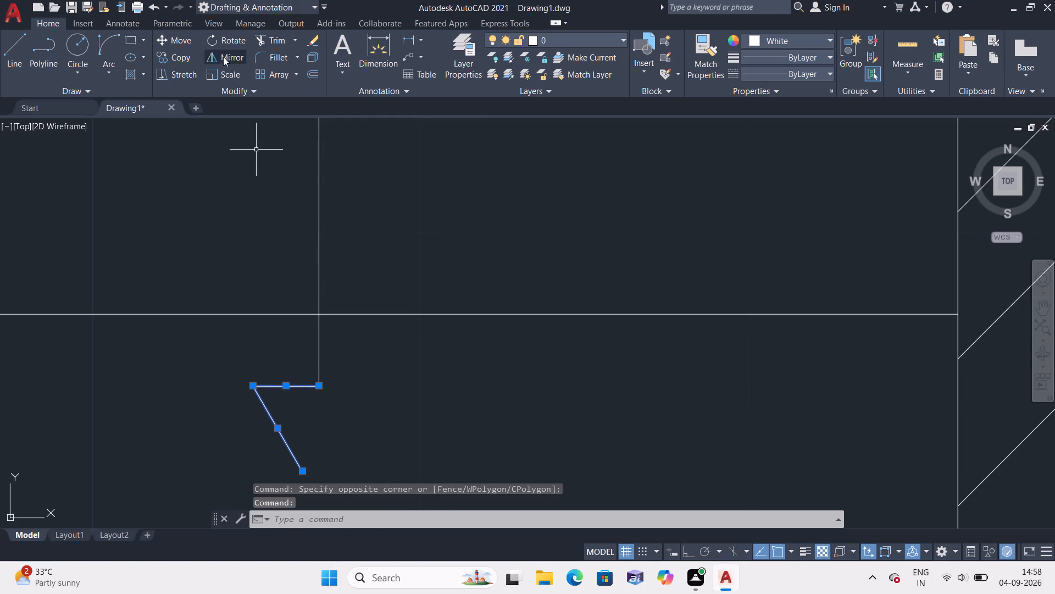
{"action": "left_click", "coordinate": [224, 52]}
{"action": "left_click", "coordinate": [317, 383]}
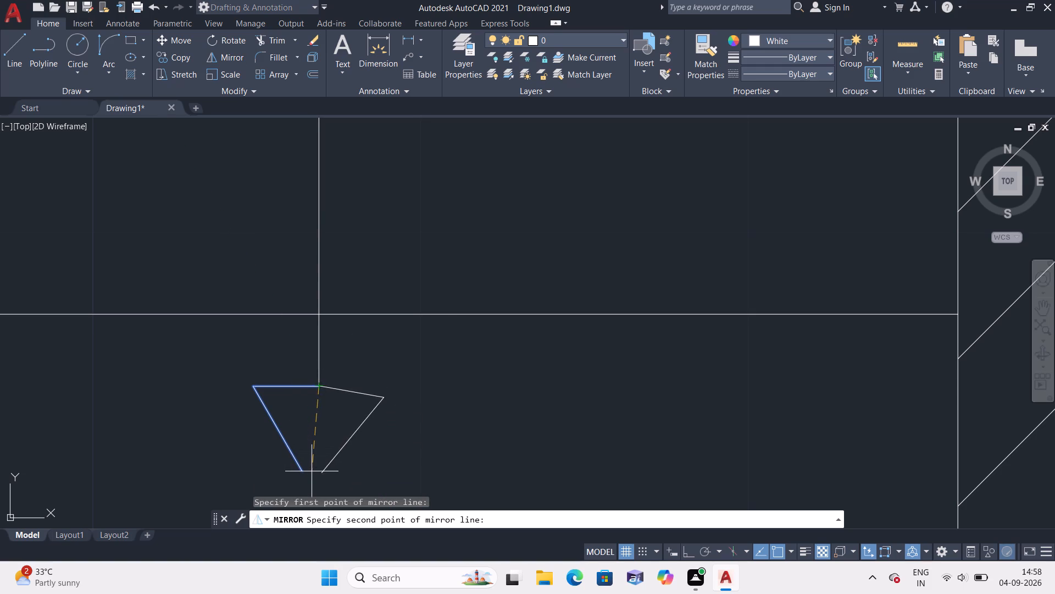
{"action": "key", "text": "F8"}
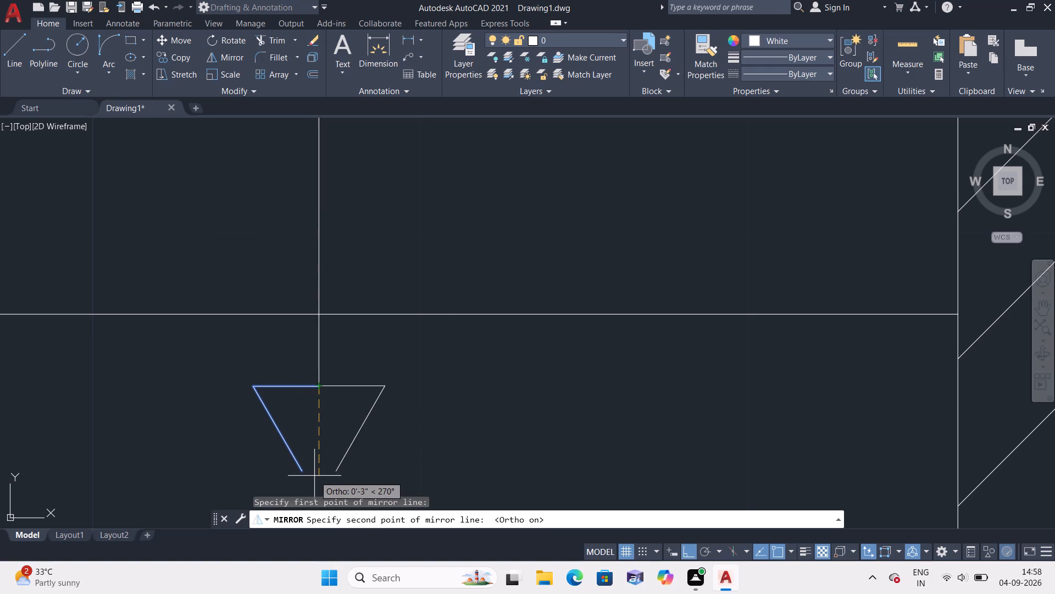
{"action": "left_click", "coordinate": [316, 482]}
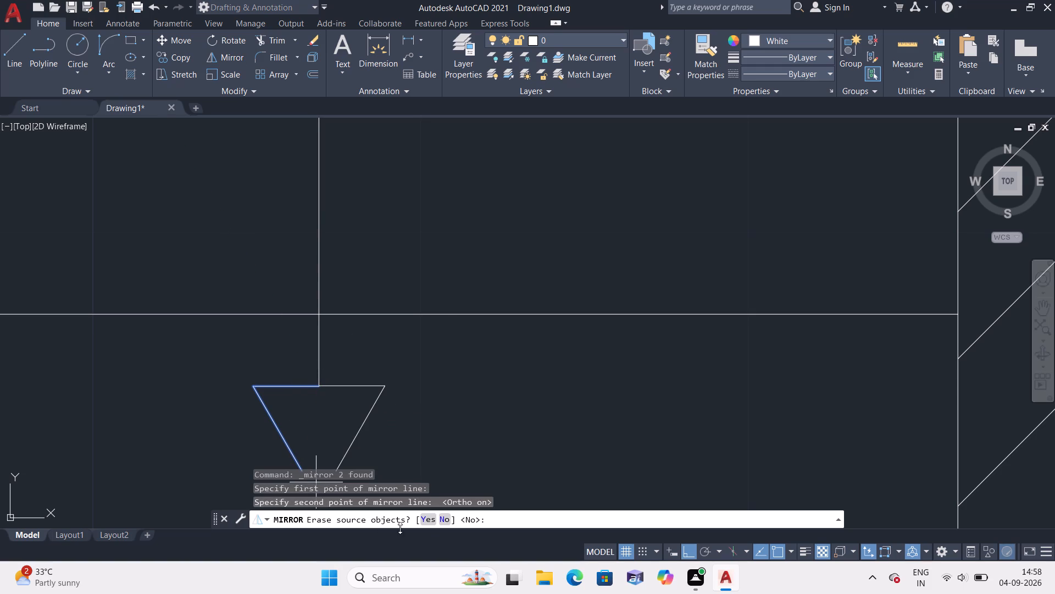
{"action": "left_click", "coordinate": [442, 518]}
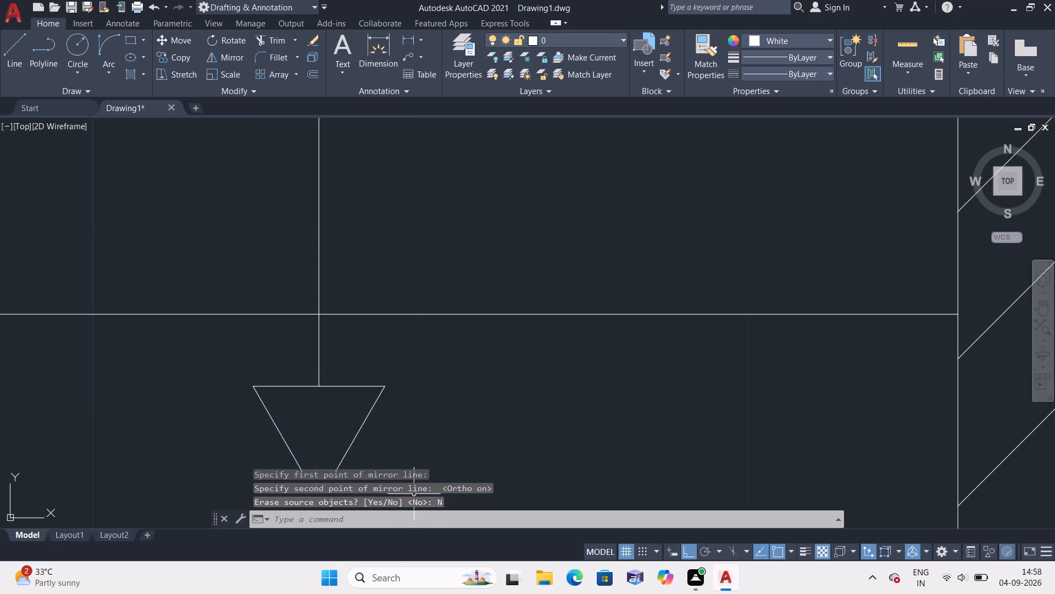
Stretch the lower ends of both arrowhead diagonals together so they meet at a single point below the stair line.
{"action": "scroll", "coordinate": [367, 471], "scroll_direction": "down", "scroll_amount": 2}
{"action": "middle_click_drag", "start_coordinate": [356, 439], "coordinate": [381, 296]}
{"action": "left_click", "coordinate": [385, 306]}
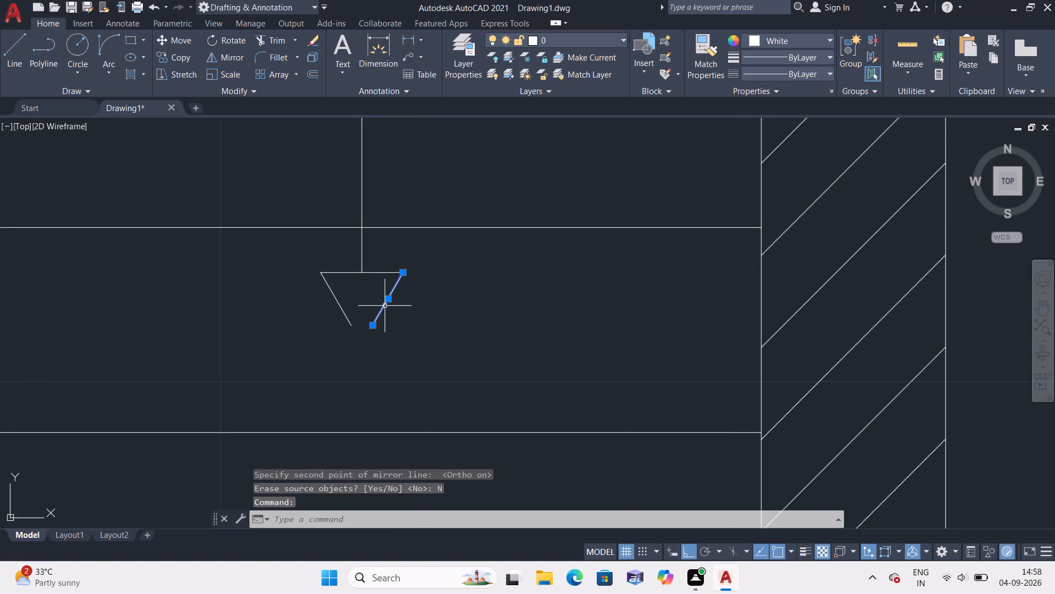
{"action": "scroll", "coordinate": [349, 323], "scroll_direction": "up", "scroll_amount": 3}
{"action": "left_click", "coordinate": [346, 330]}
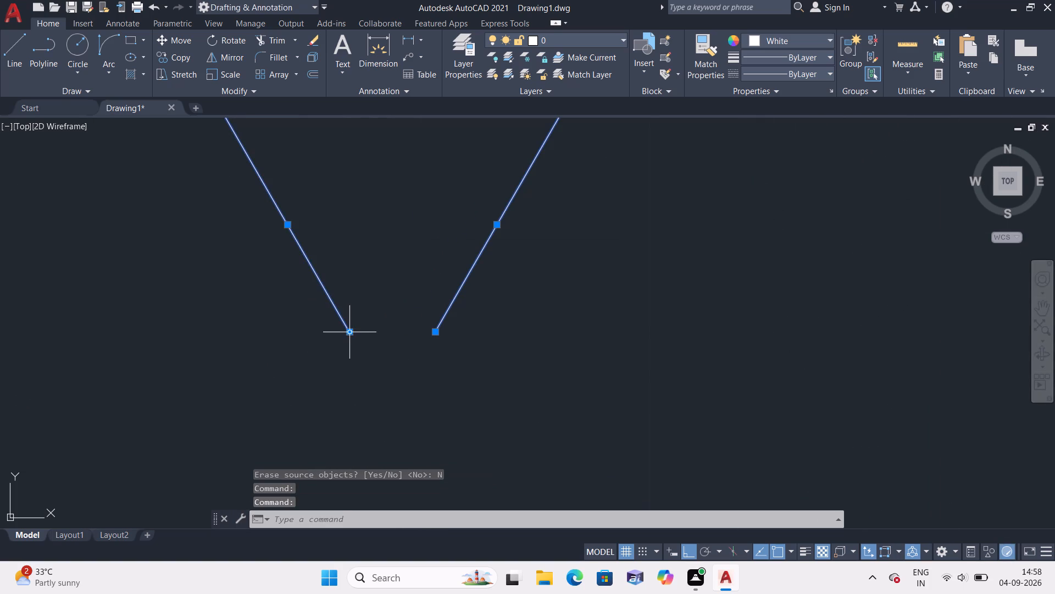
{"action": "left_click_drag", "start_coordinate": [347, 334], "coordinate": [397, 345]}
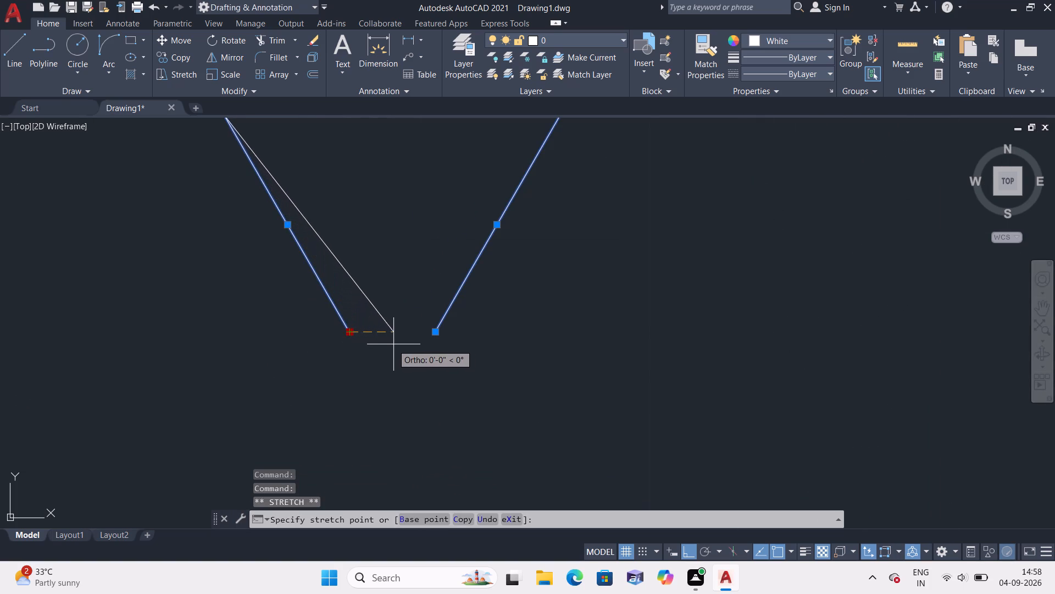
{"action": "left_click_drag", "start_coordinate": [397, 345], "coordinate": [407, 345]}
{"action": "left_click", "coordinate": [407, 345]}
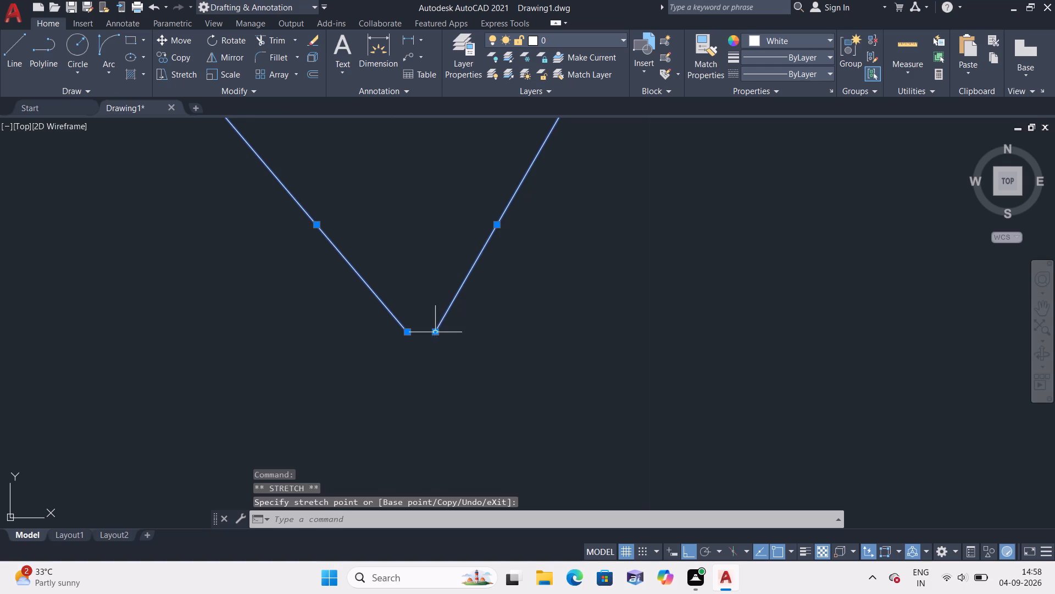
{"action": "left_click", "coordinate": [435, 335]}
{"action": "left_click_drag", "start_coordinate": [435, 335], "coordinate": [417, 334]}
{"action": "left_click", "coordinate": [411, 331]}
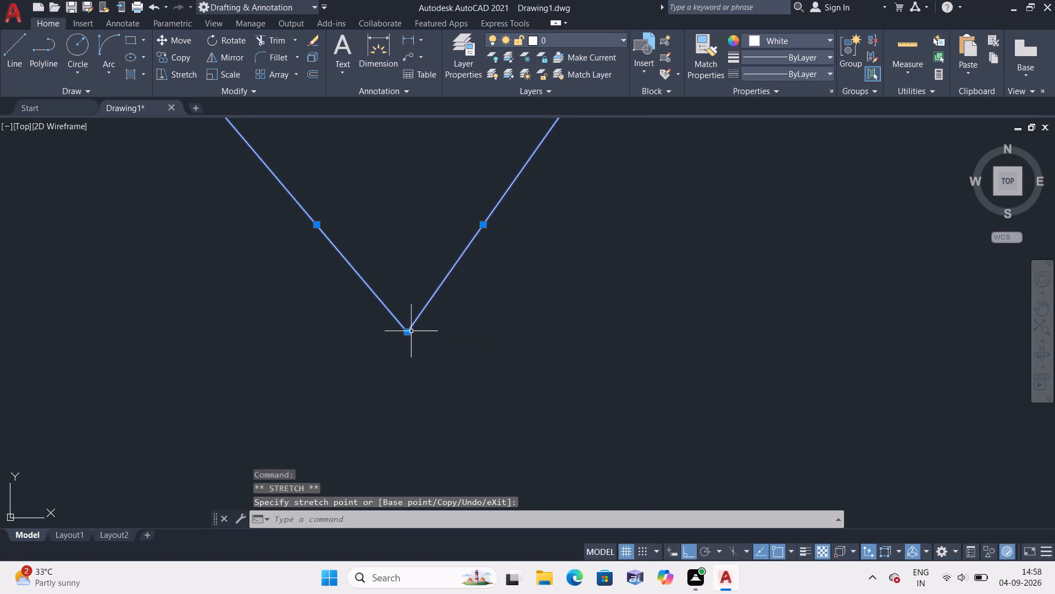
{"action": "scroll", "coordinate": [411, 331], "scroll_direction": "down", "scroll_amount": 3}
{"action": "key", "text": "Escape"}
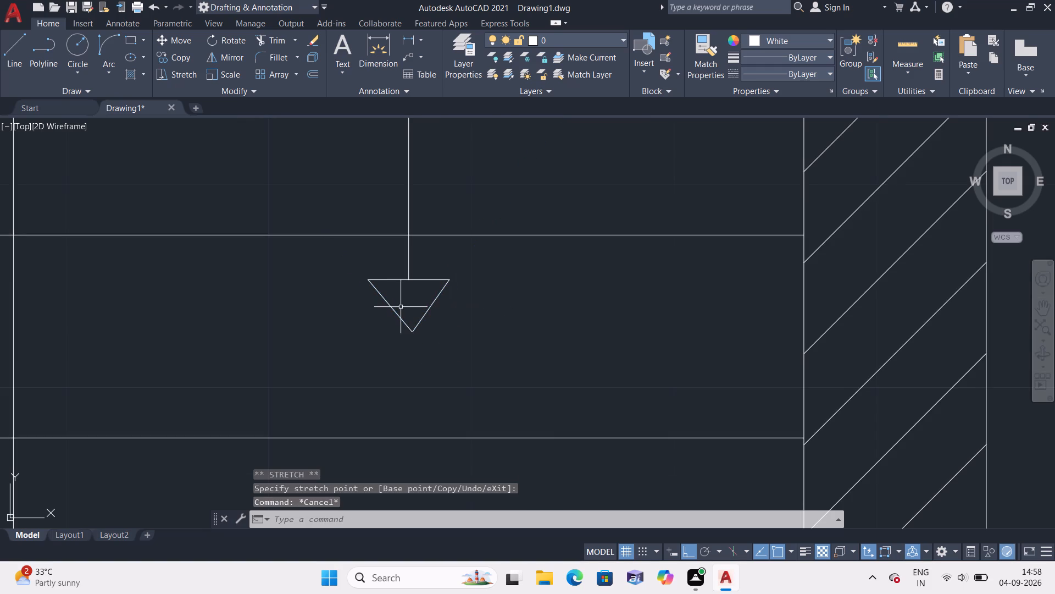
Stretch the upper end of the stair direction line straight up, slightly beyond the top tread line.
{"action": "scroll", "coordinate": [431, 304], "scroll_direction": "down", "scroll_amount": 3}
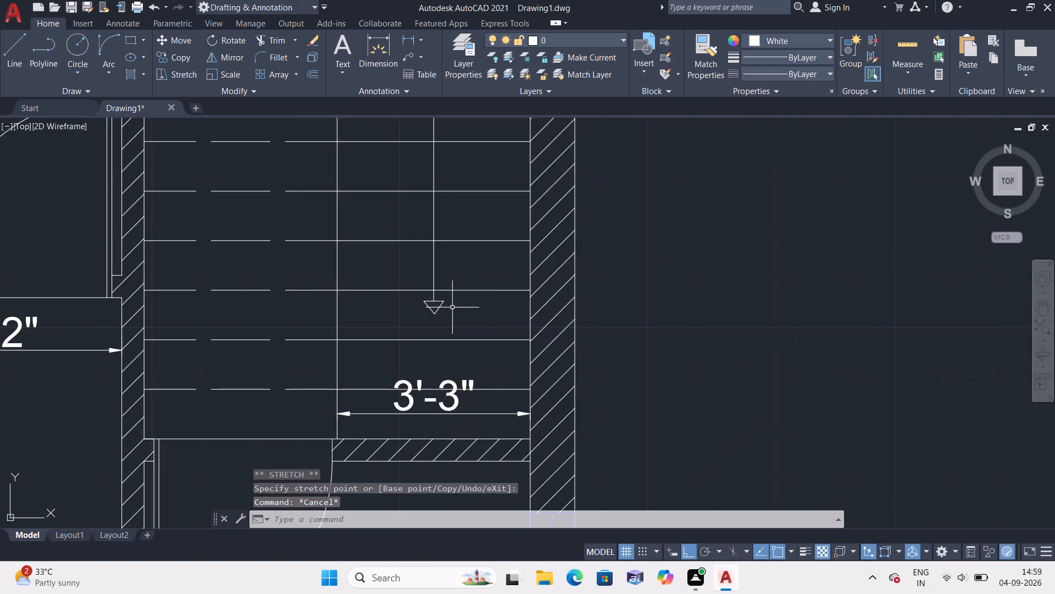
{"action": "scroll", "coordinate": [410, 208], "scroll_direction": "down", "scroll_amount": 2}
{"action": "middle_click_drag", "start_coordinate": [412, 206], "coordinate": [434, 287]}
{"action": "scroll", "coordinate": [432, 172], "scroll_direction": "up", "scroll_amount": 3}
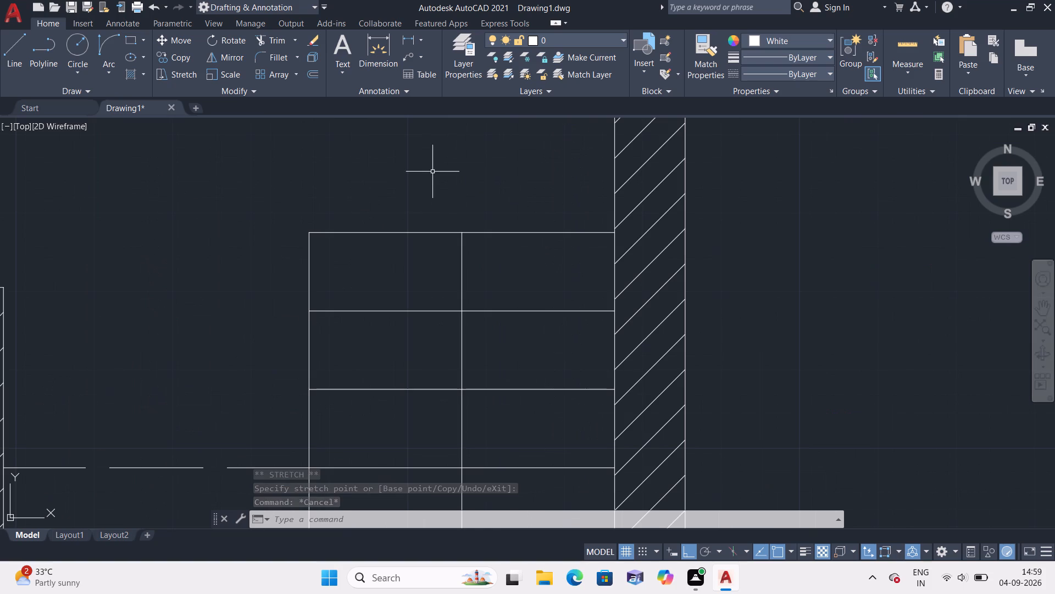
{"action": "scroll", "coordinate": [444, 186], "scroll_direction": "up", "scroll_amount": 2}
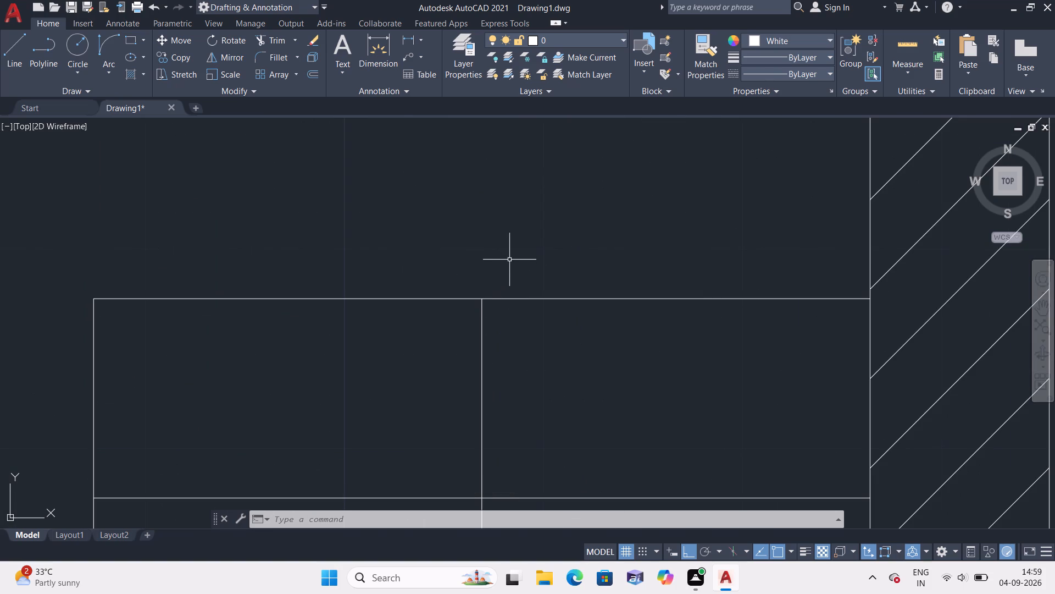
{"action": "scroll", "coordinate": [498, 288], "scroll_direction": "up", "scroll_amount": 1}
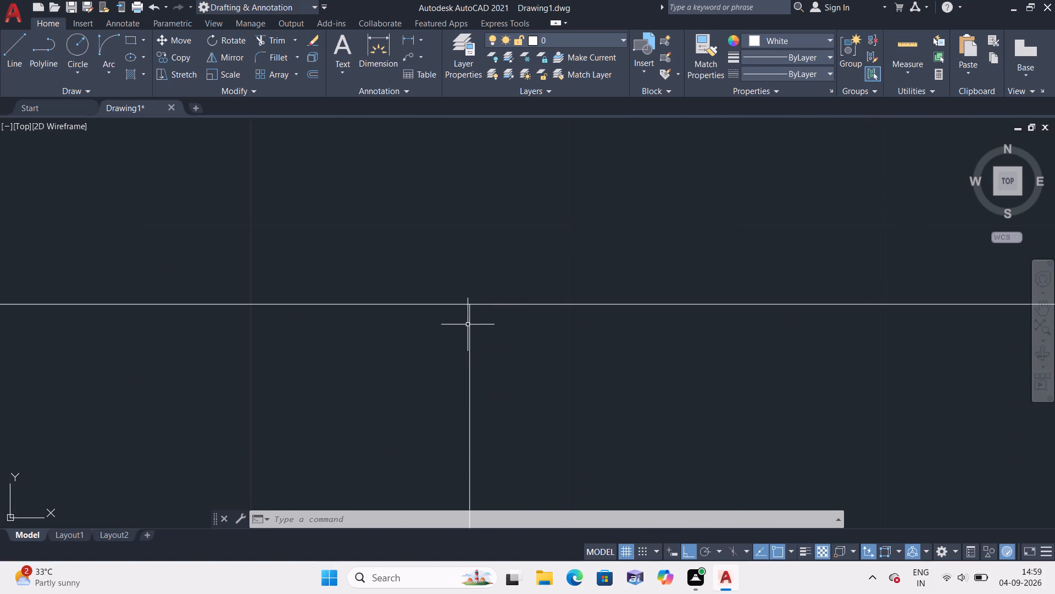
{"action": "left_click", "coordinate": [469, 320]}
{"action": "left_click", "coordinate": [469, 306]}
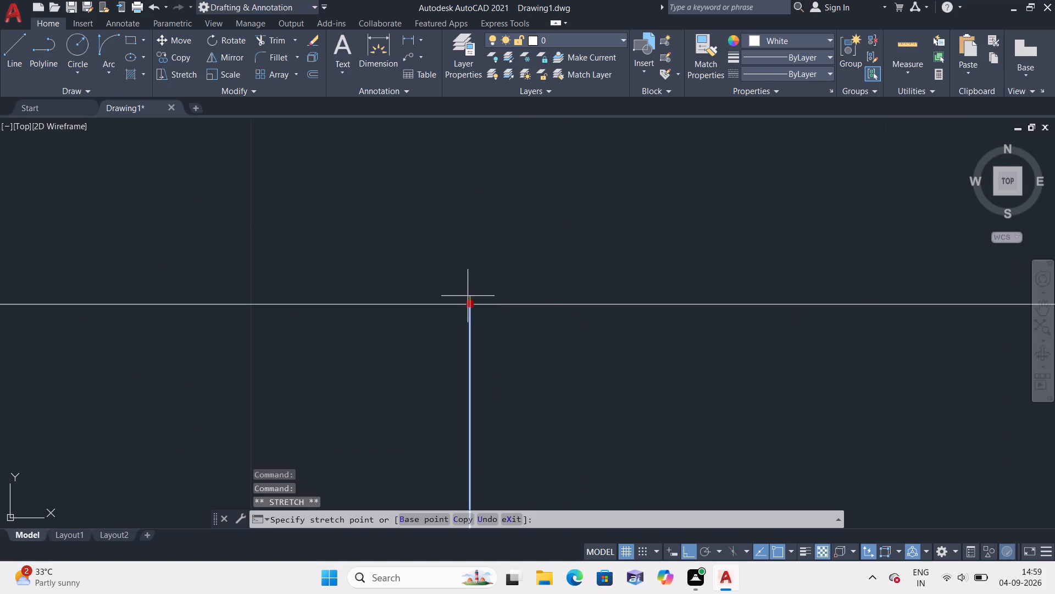
{"action": "left_click", "coordinate": [470, 251]}
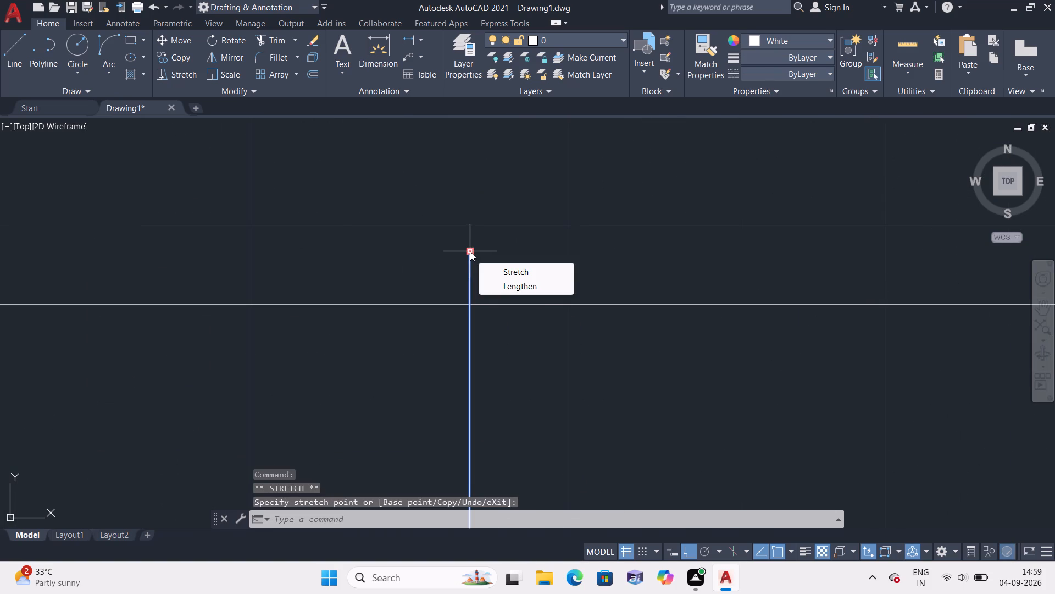
{"action": "key", "text": "Escape"}
{"action": "scroll", "coordinate": [468, 238], "scroll_direction": "down", "scroll_amount": 1}
{"action": "key", "text": "Escape"}
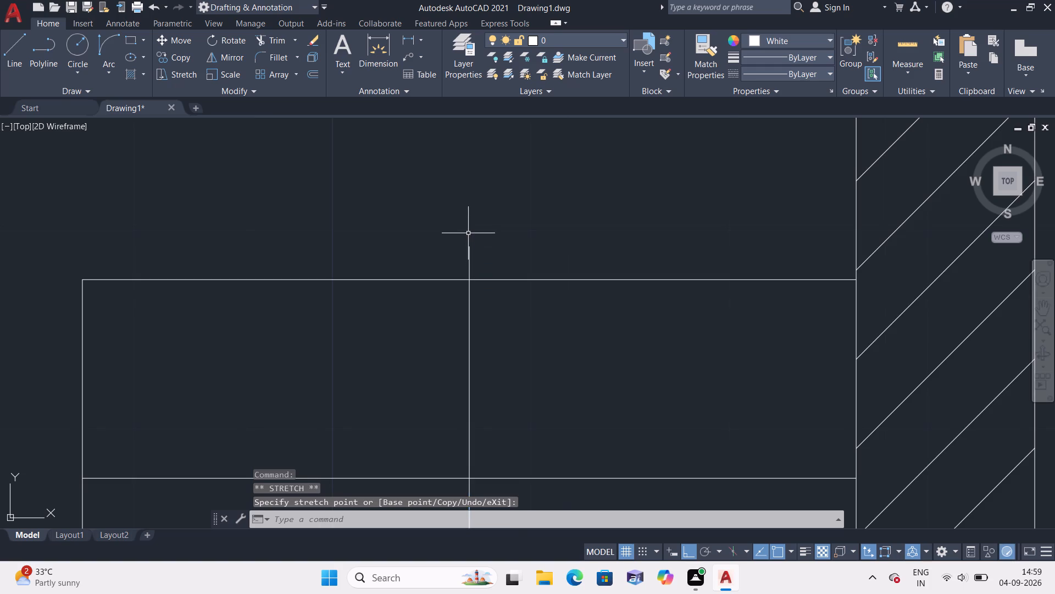
Add the multiline text "UP" at 3" height just above the top tread, beside the direction line's upper end.
{"action": "type", "text": "mt"}
{"action": "key", "text": "space"}
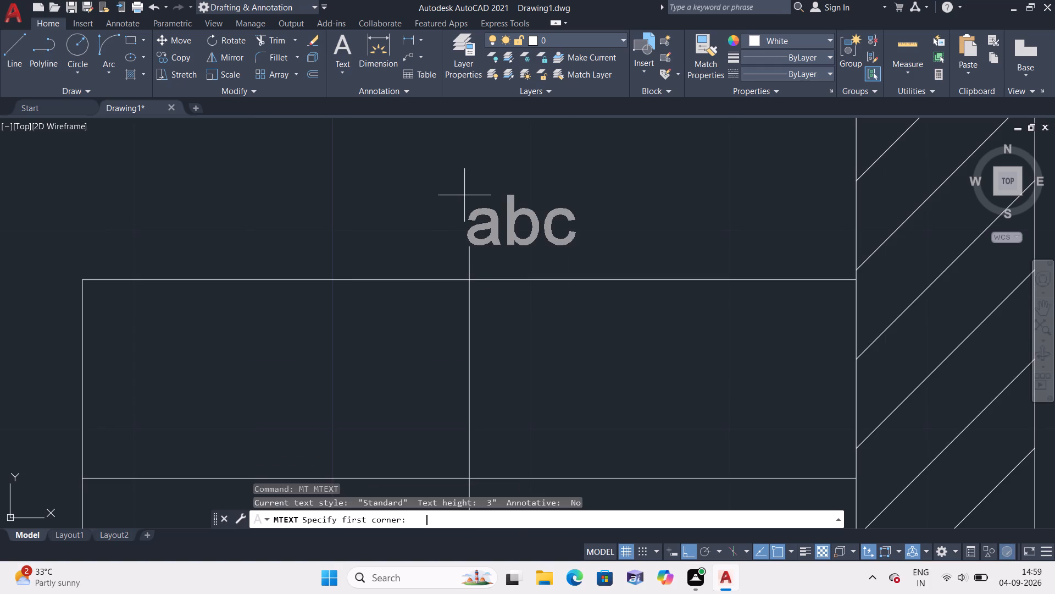
{"action": "double_click", "coordinate": [498, 185]}
{"action": "left_click", "coordinate": [552, 202]}
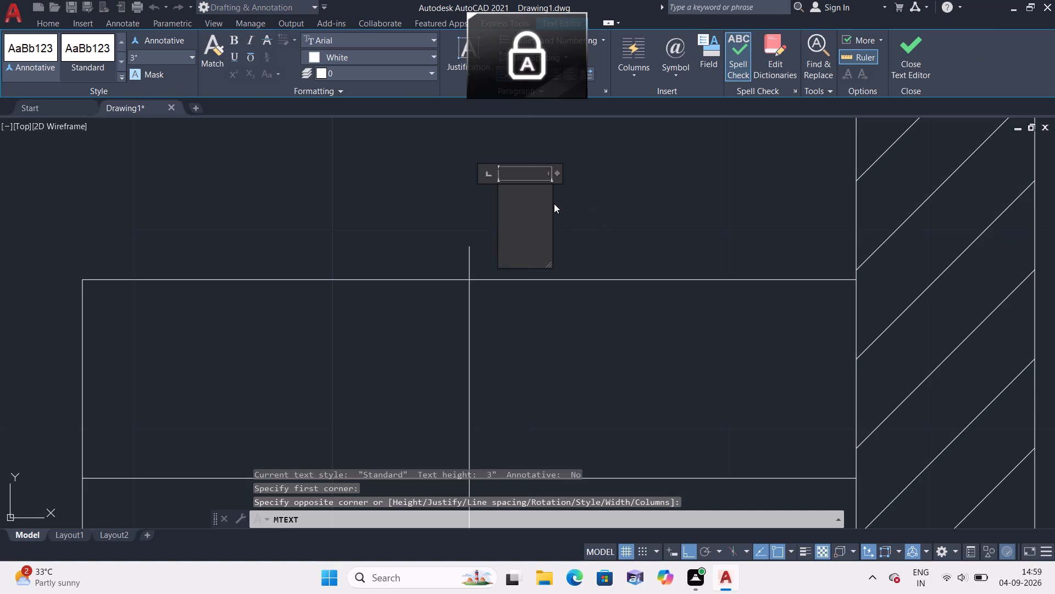
{"action": "type", "text": "UP"}
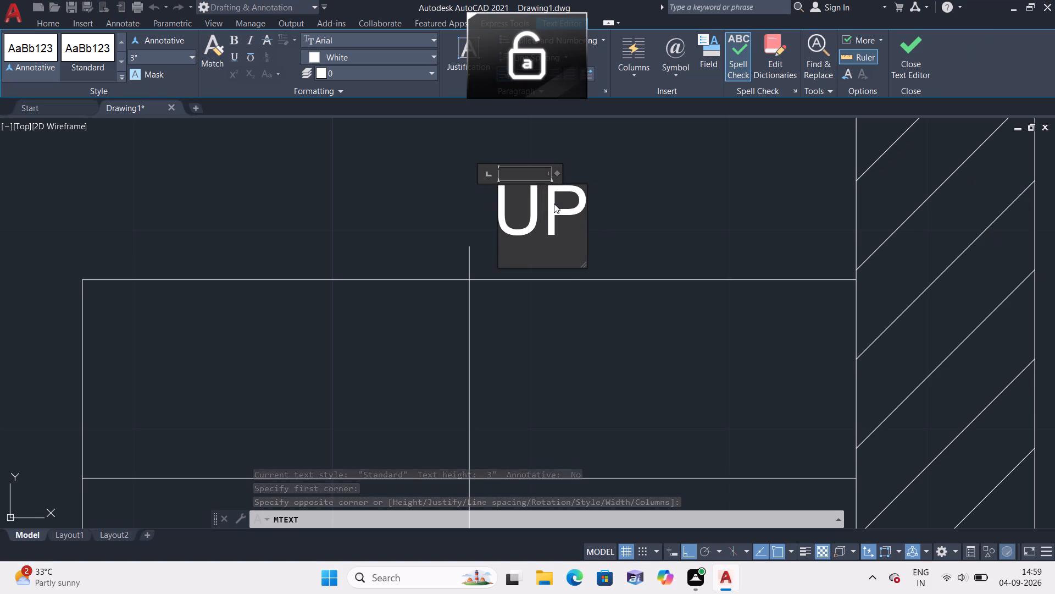
{"action": "left_click", "coordinate": [611, 218]}
{"action": "scroll", "coordinate": [577, 217], "scroll_direction": "down", "scroll_amount": 1}
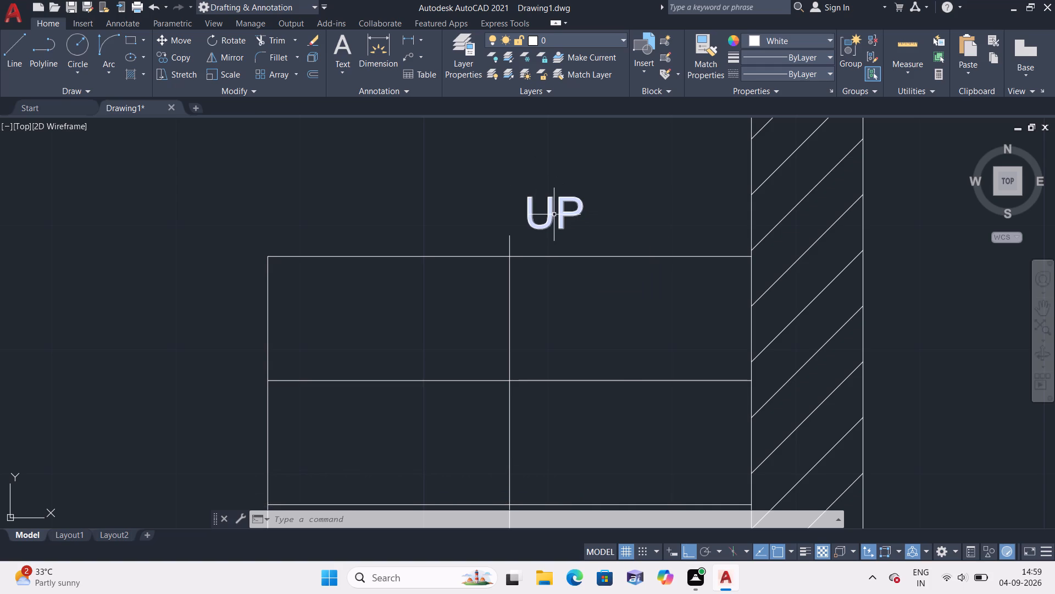
Enclose the UP text in a variable-size circle using TCIRCLE with a distance offset factor of 0.1.
{"action": "key", "text": "t"}
{"action": "type", "text": "ci"}
{"action": "key", "text": "space"}
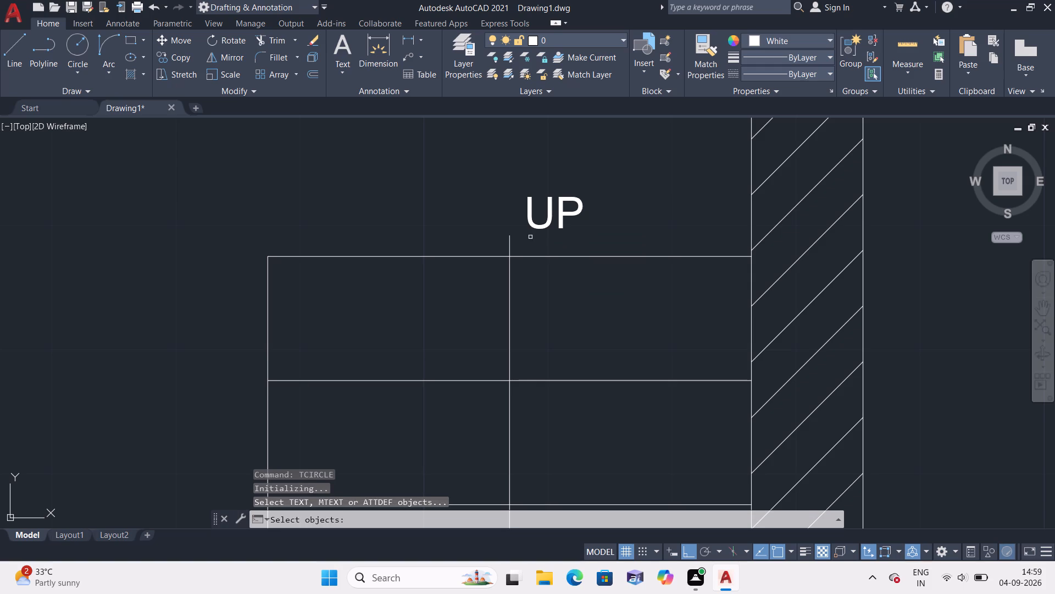
{"action": "left_click", "coordinate": [550, 205]}
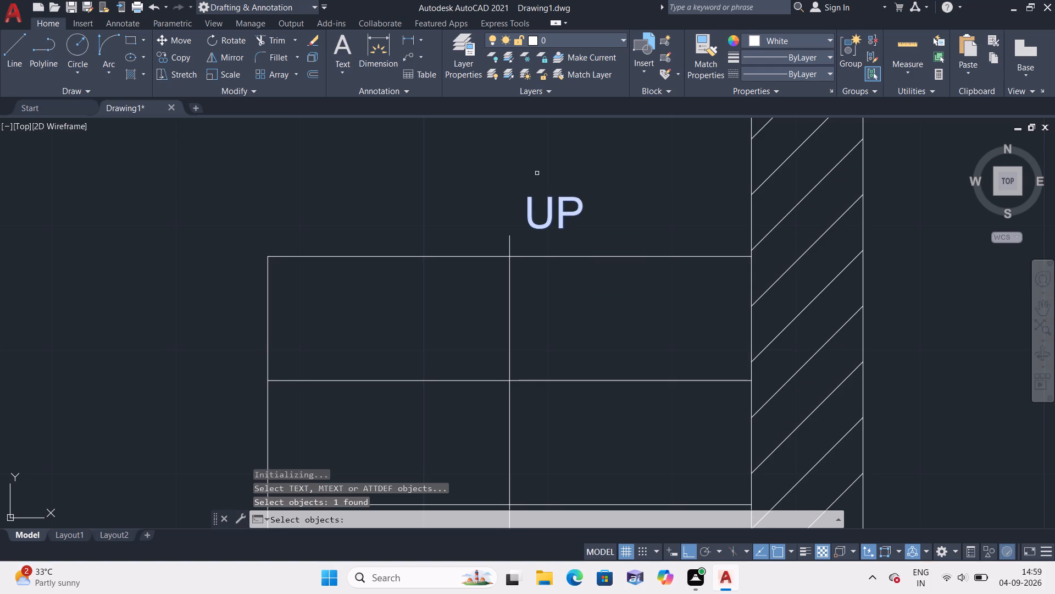
{"action": "key", "text": "space"}
{"action": "key", "text": "1"}
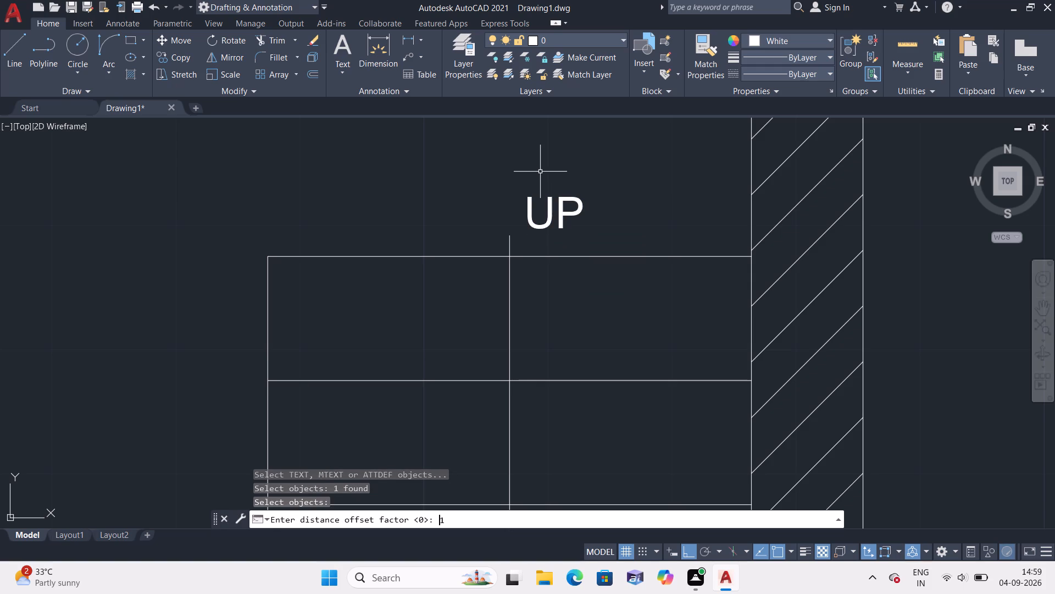
{"action": "key", "text": "BackSpace"}
{"action": "type", "text": "0.1"}
{"action": "key", "text": "space"}
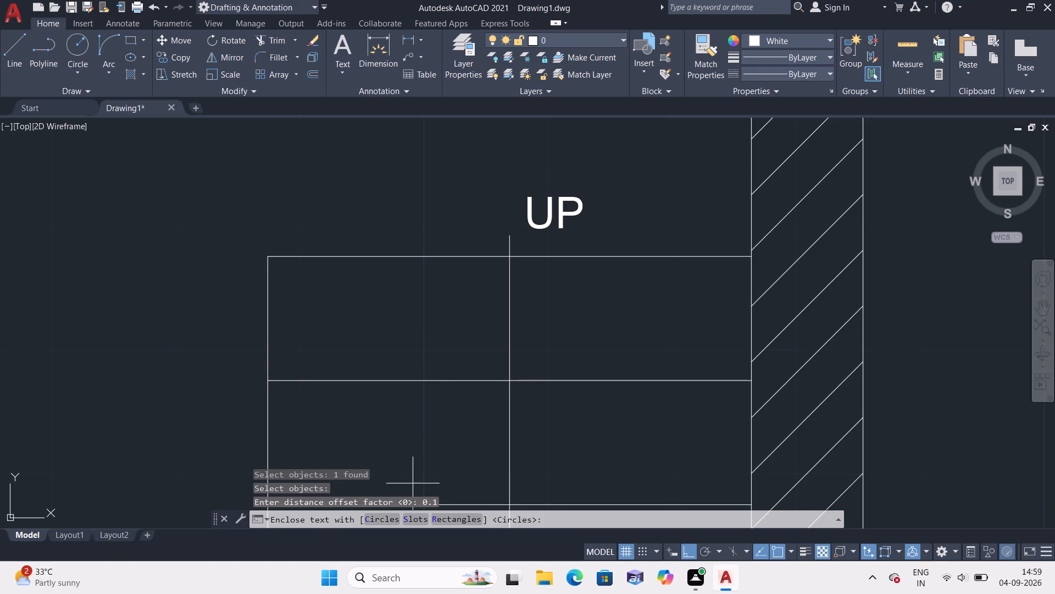
{"action": "left_click", "coordinate": [390, 509]}
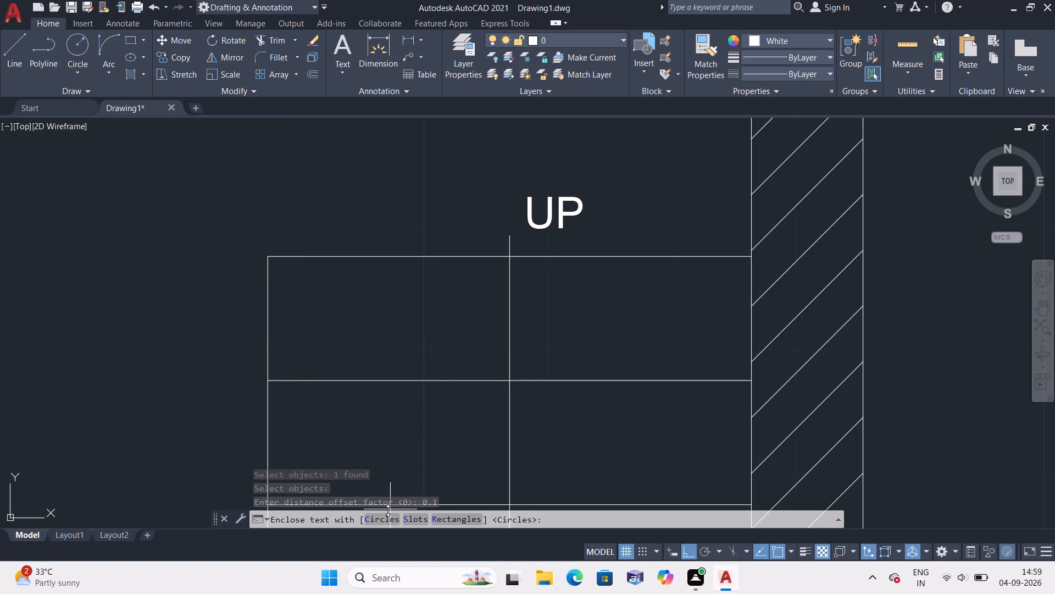
{"action": "left_click", "coordinate": [386, 521]}
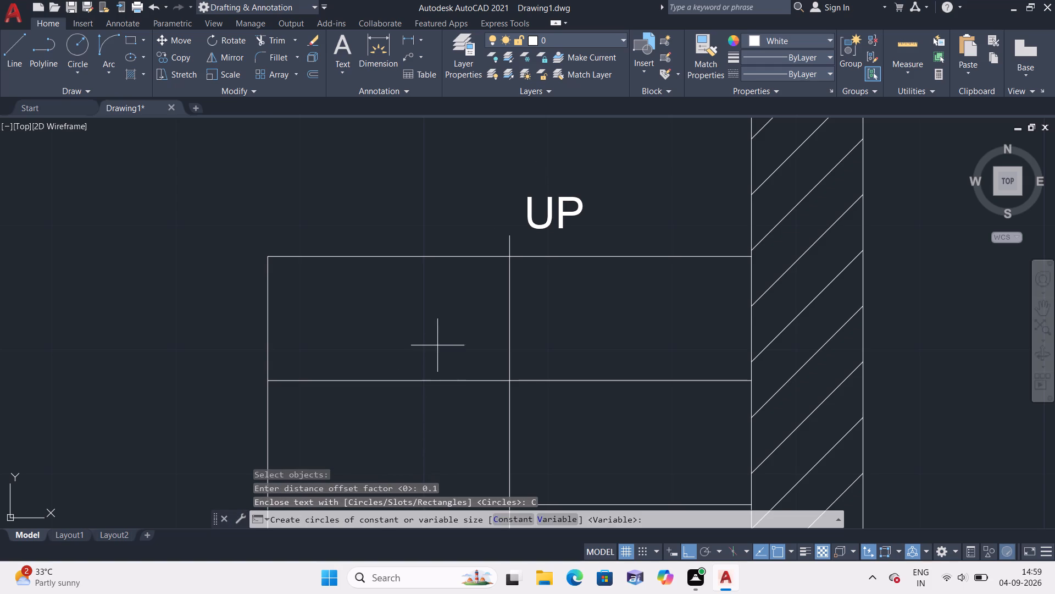
{"action": "left_click", "coordinate": [556, 498]}
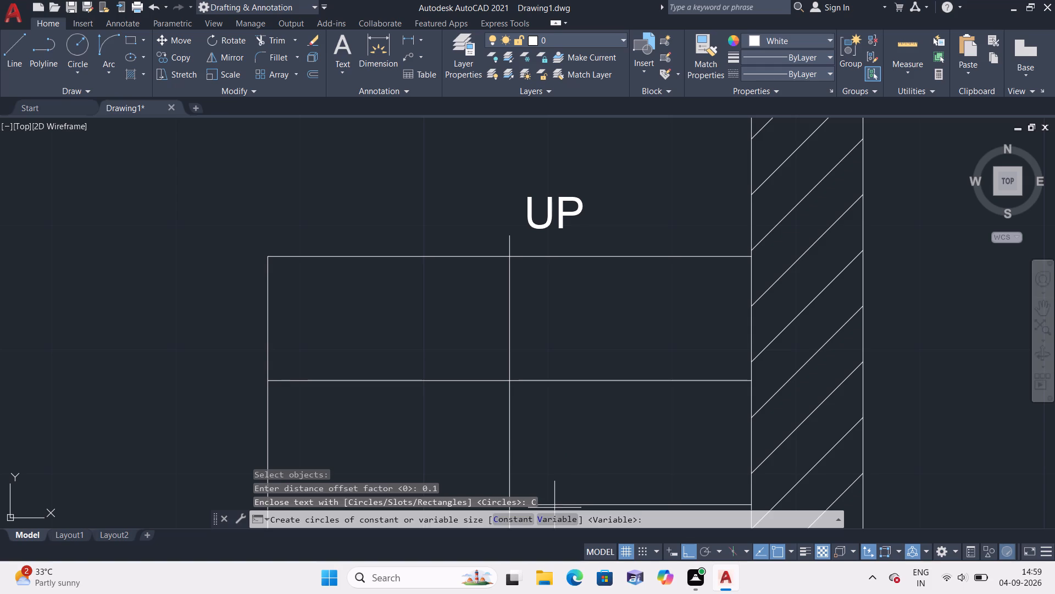
{"action": "left_click", "coordinate": [554, 515]}
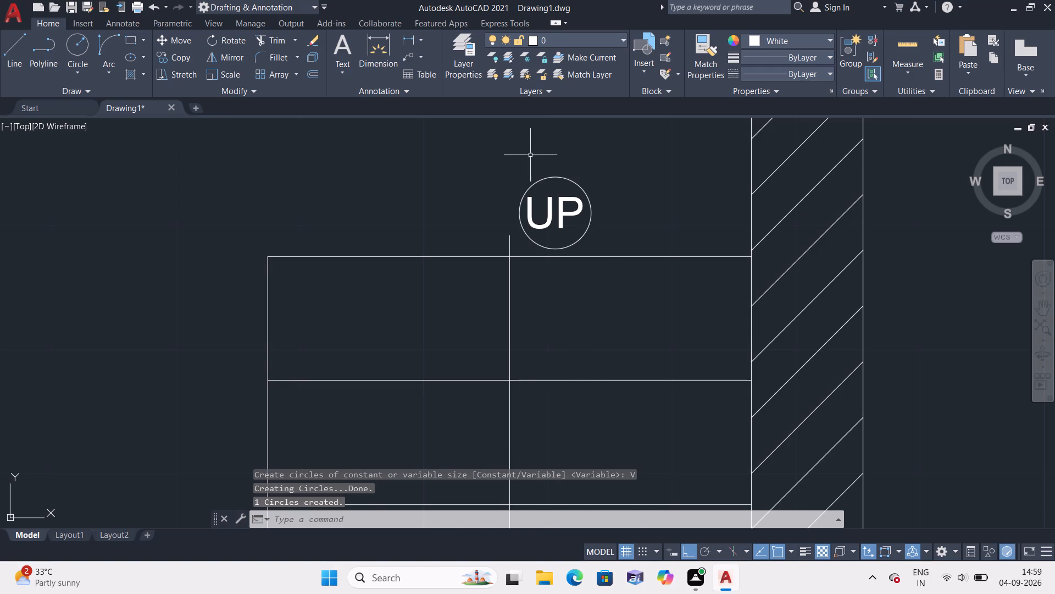
{"action": "left_click", "coordinate": [500, 156]}
{"action": "key", "text": "Escape"}
{"action": "scroll", "coordinate": [496, 154], "scroll_direction": "down", "scroll_amount": 2}
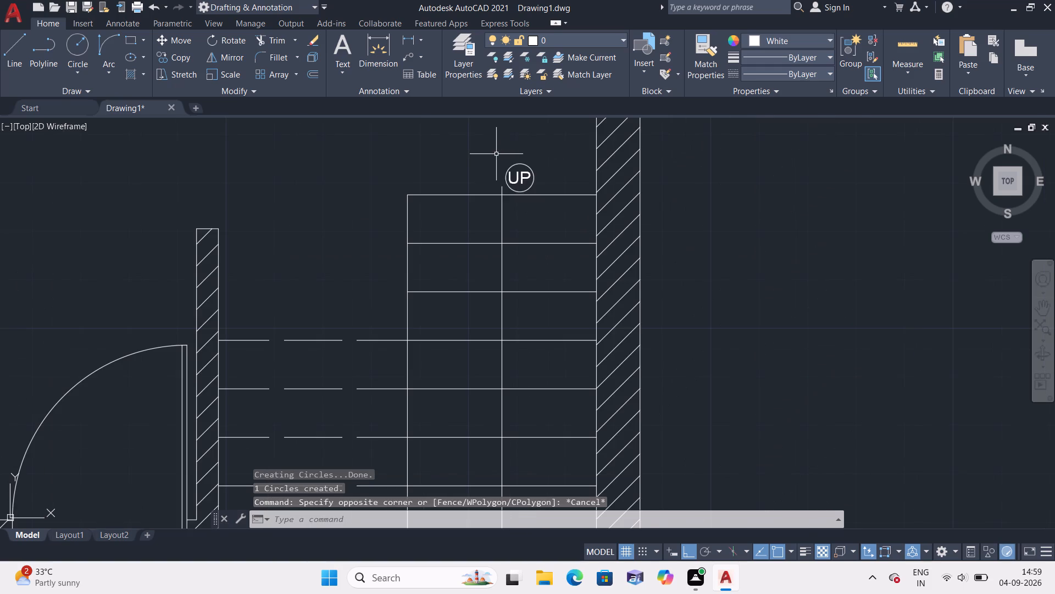
Move the UP text and its circle together, with Ortho off, so the circle's bottom quadrant meets the stair direction line's upper end.
{"action": "scroll", "coordinate": [512, 184], "scroll_direction": "up", "scroll_amount": 3}
{"action": "left_click", "coordinate": [521, 165]}
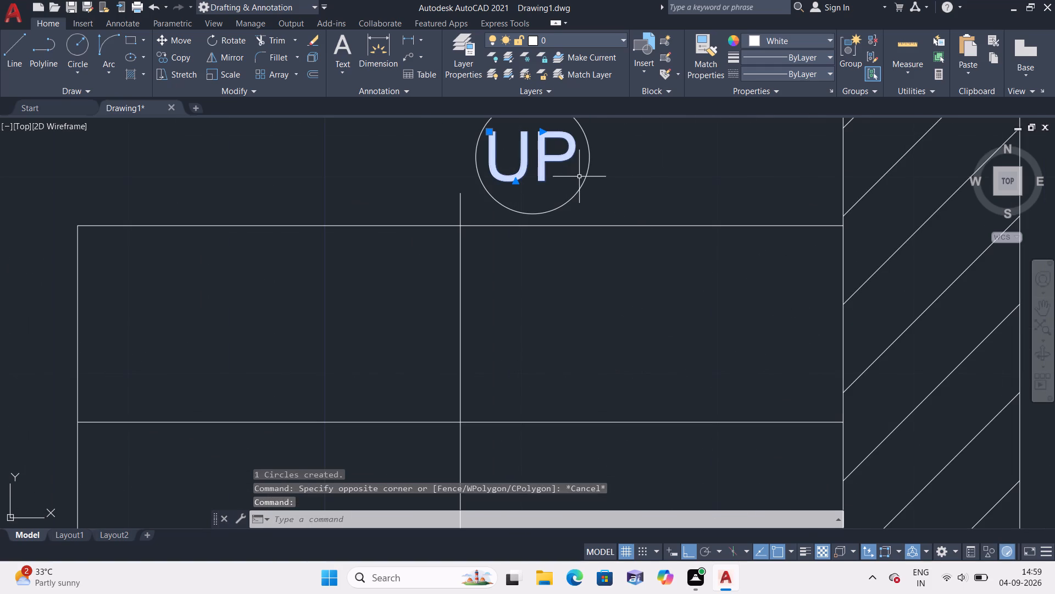
{"action": "left_click", "coordinate": [584, 178]}
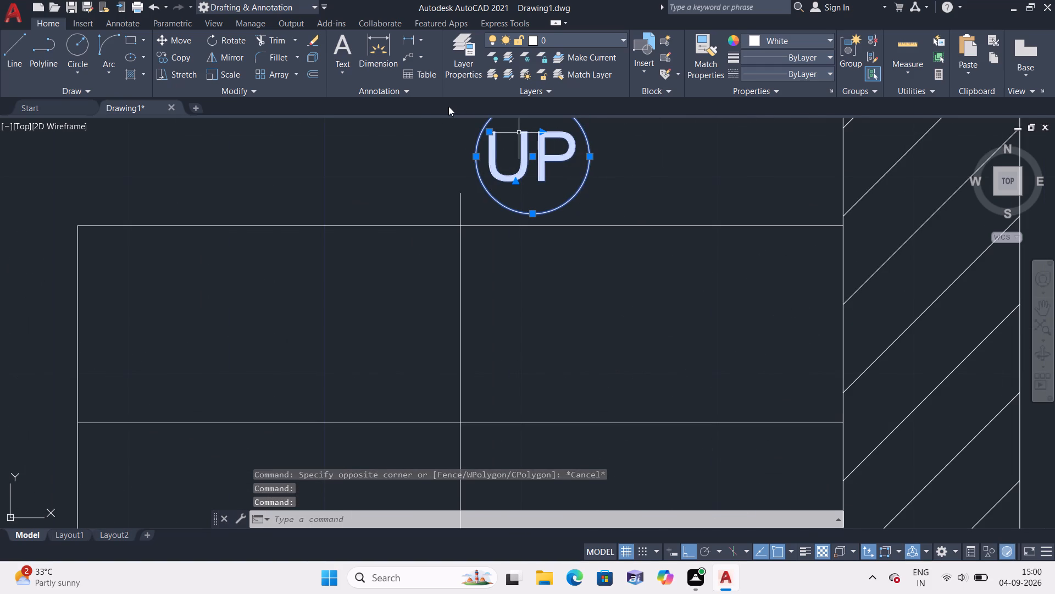
{"action": "scroll", "coordinate": [247, 3], "scroll_direction": "down", "scroll_amount": 1}
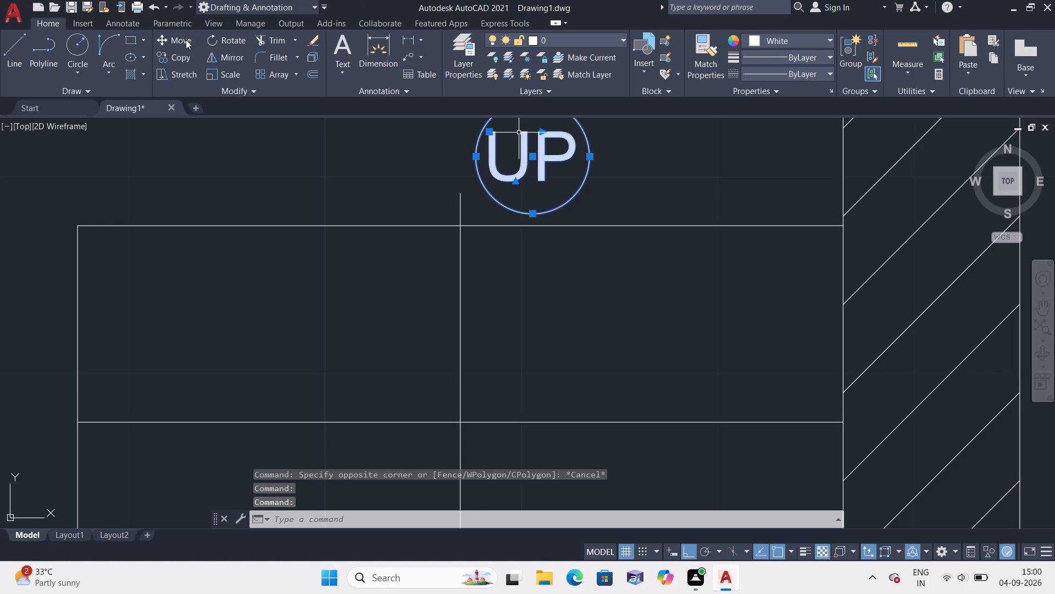
{"action": "left_click", "coordinate": [185, 41]}
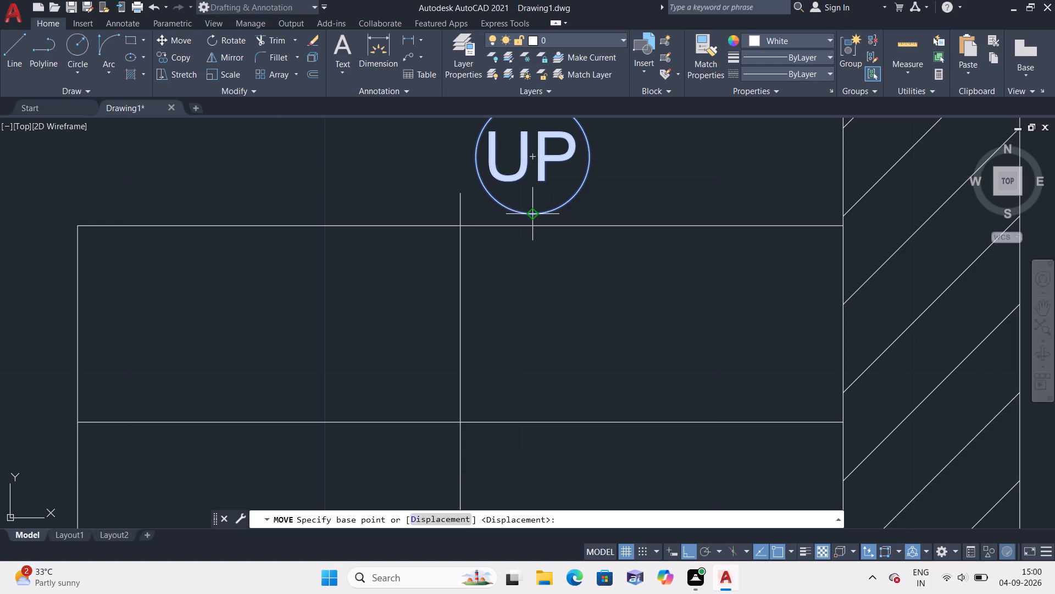
{"action": "left_click", "coordinate": [531, 214]}
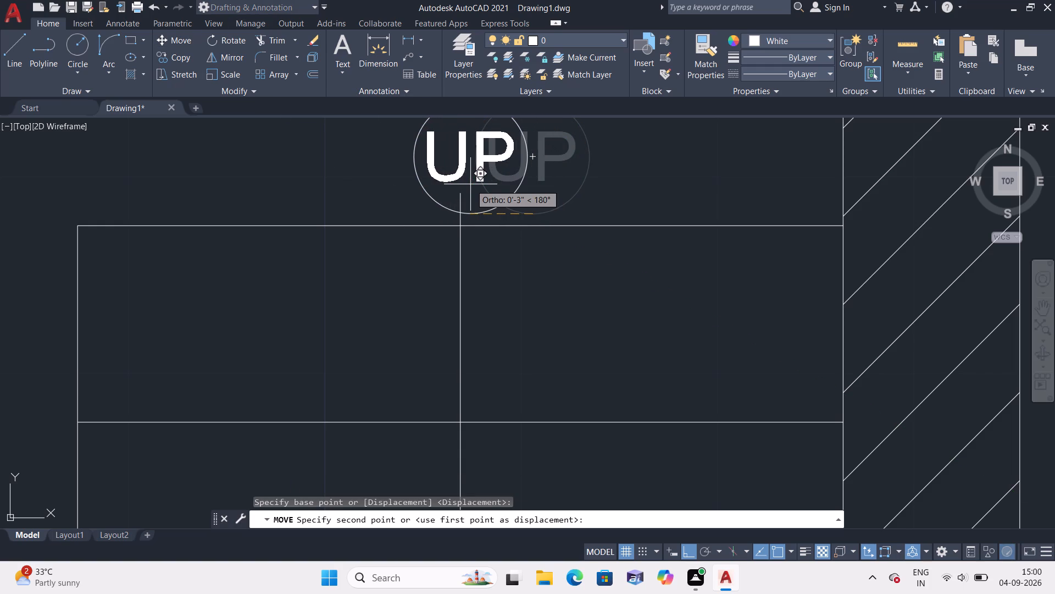
{"action": "key", "text": "F8"}
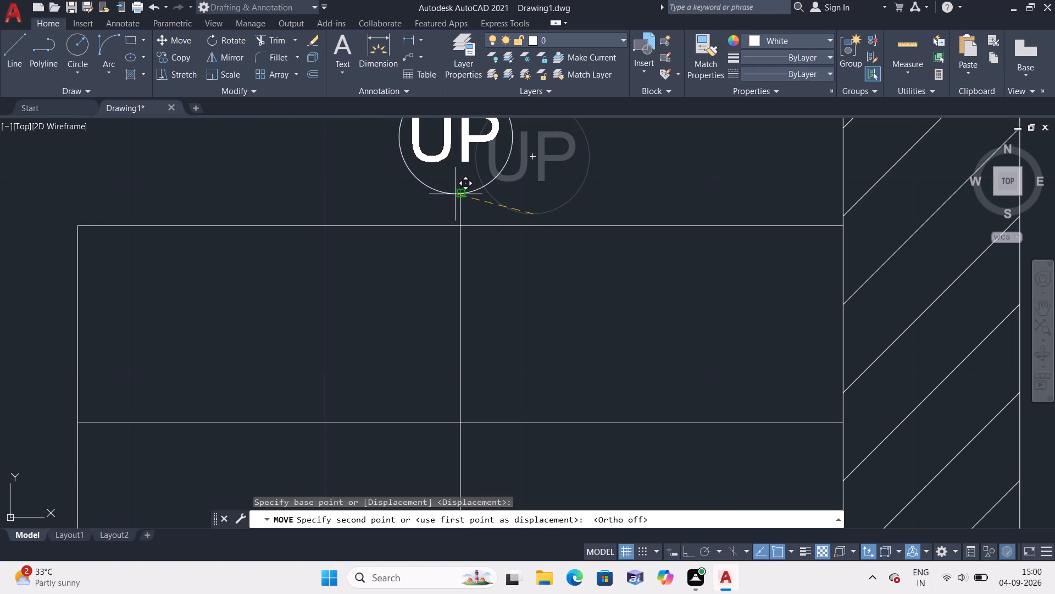
{"action": "left_click", "coordinate": [457, 194]}
{"action": "key", "text": "Escape"}
{"action": "scroll", "coordinate": [457, 195], "scroll_direction": "down", "scroll_amount": 2}
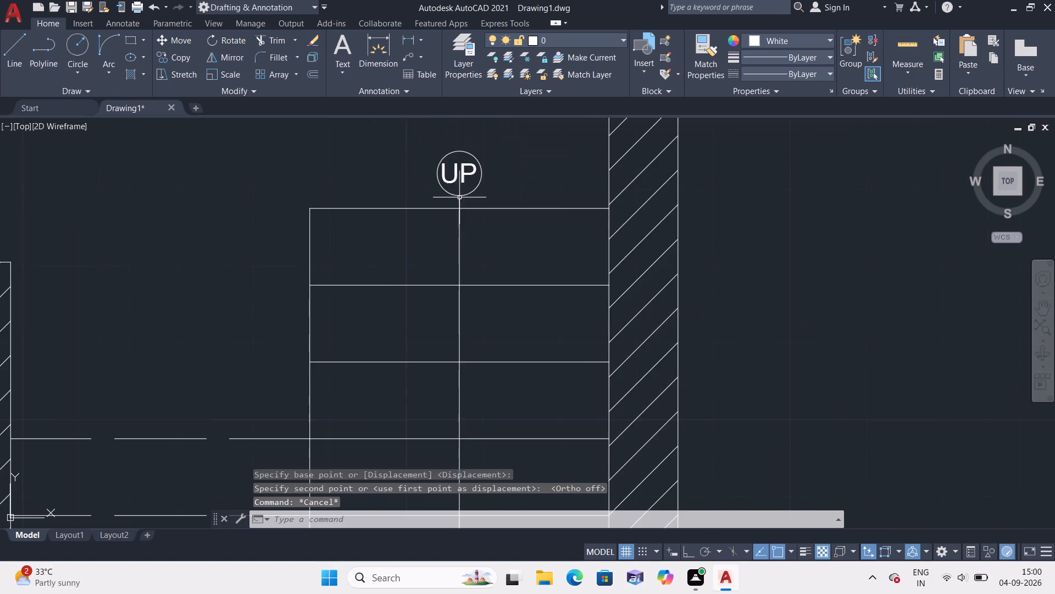
Move the BEDROOM1 label from beside the plan into the upper-left bedroom, beside its door swing.
{"action": "scroll", "coordinate": [479, 201], "scroll_direction": "down", "scroll_amount": 1}
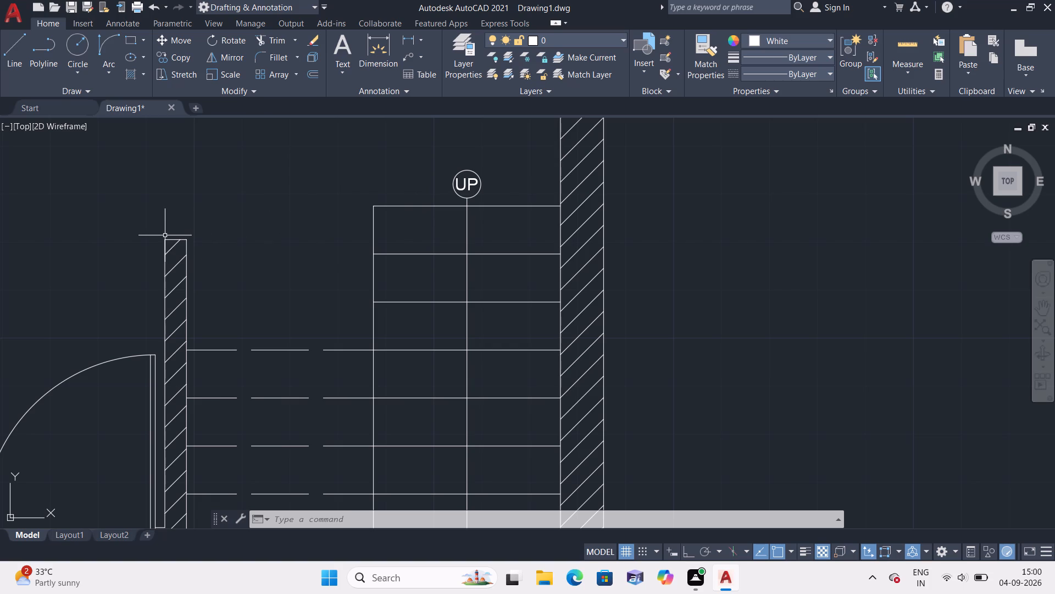
{"action": "scroll", "coordinate": [168, 236], "scroll_direction": "down", "scroll_amount": 3}
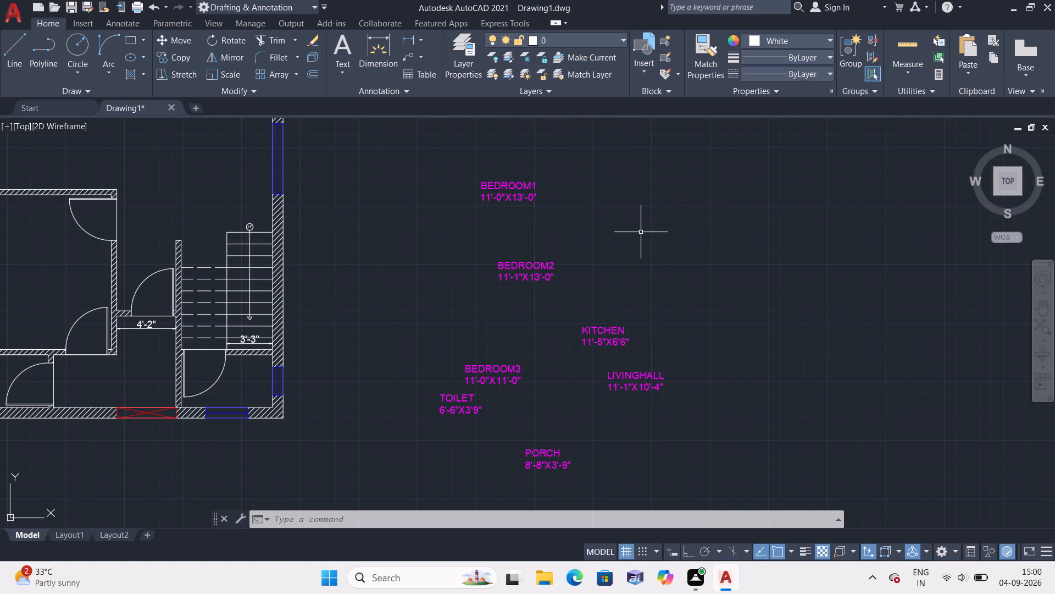
{"action": "scroll", "coordinate": [664, 250], "scroll_direction": "down", "scroll_amount": 1}
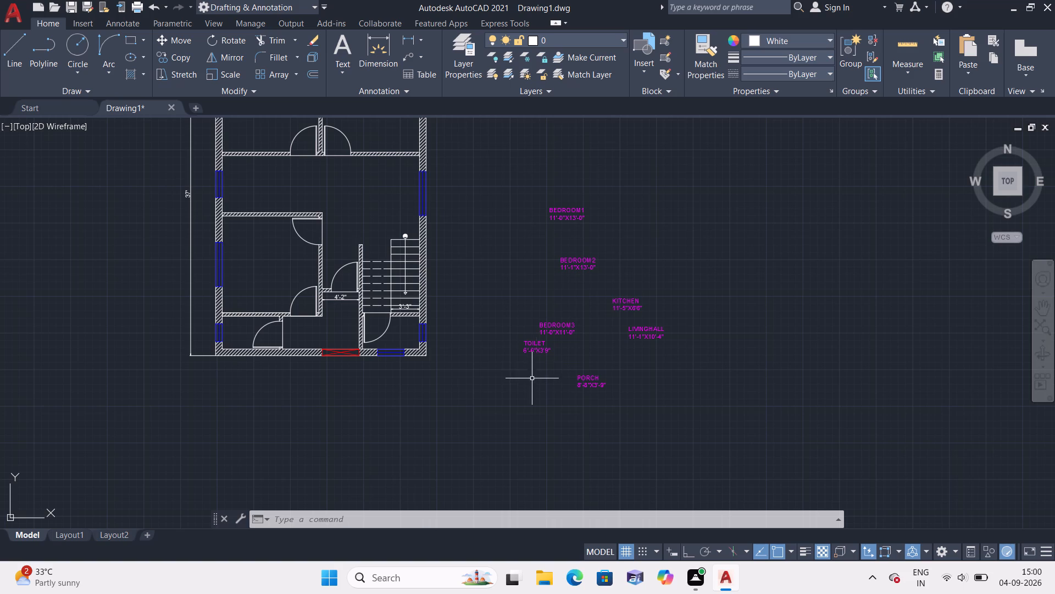
{"action": "scroll", "coordinate": [549, 206], "scroll_direction": "up", "scroll_amount": 2}
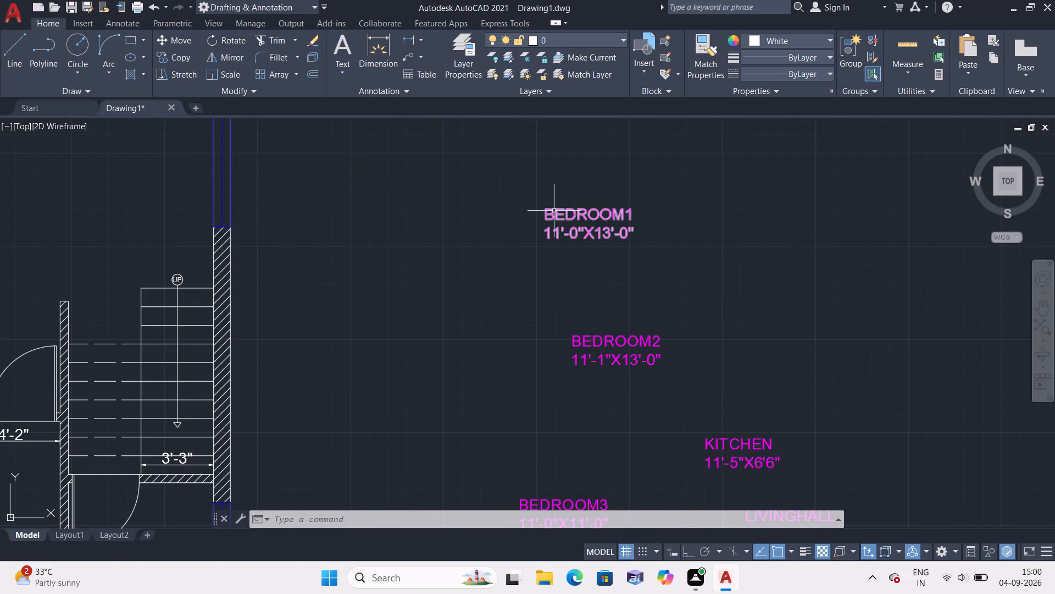
{"action": "left_click", "coordinate": [560, 213]}
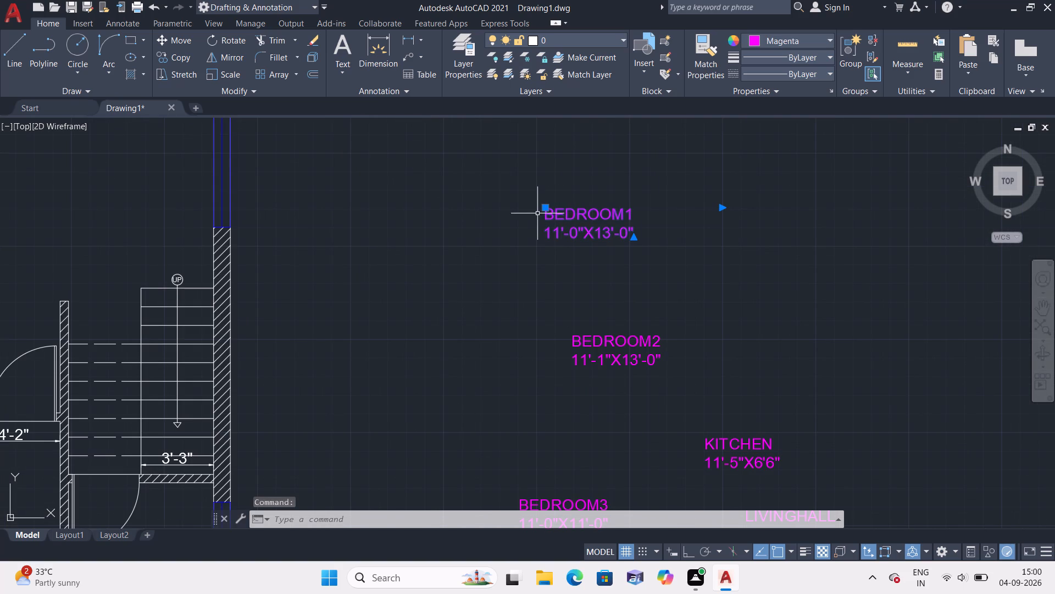
{"action": "left_click", "coordinate": [546, 205]}
{"action": "scroll", "coordinate": [175, 121], "scroll_direction": "down", "scroll_amount": 1}
{"action": "middle_click_drag", "start_coordinate": [175, 121], "coordinate": [432, 372]}
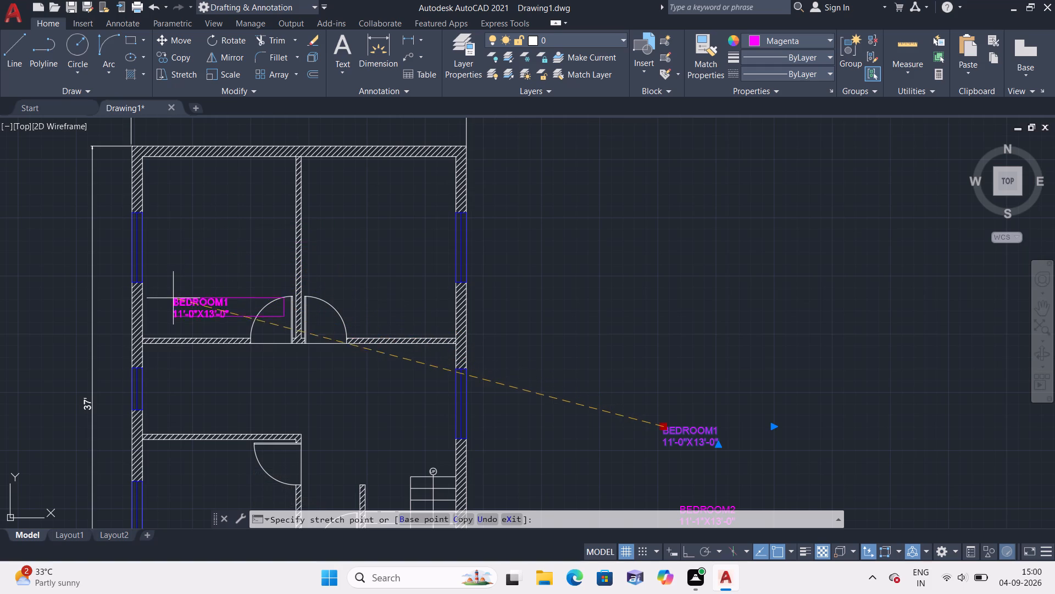
{"action": "left_click", "coordinate": [176, 306]}
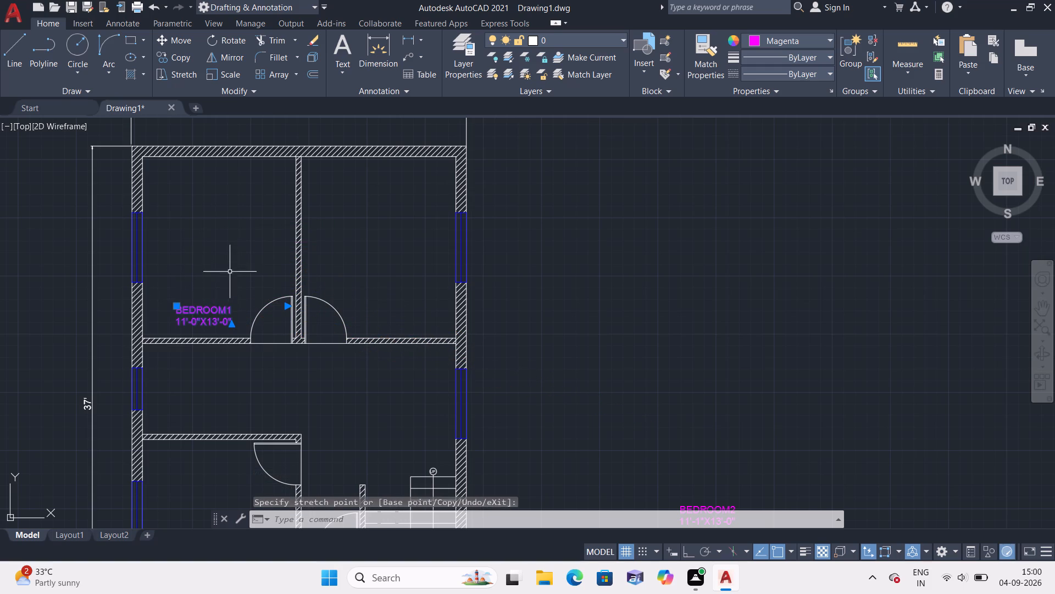
Move the BEDROOM2 label from beside the plan into the upper-right bedroom, beside its door swing.
{"action": "scroll", "coordinate": [229, 350], "scroll_direction": "down", "scroll_amount": 1}
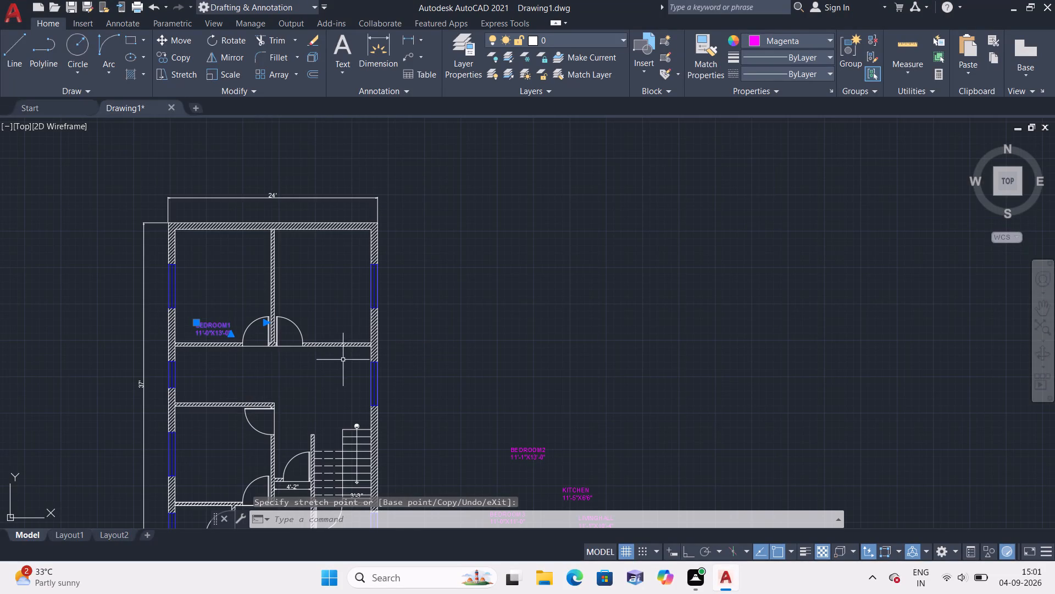
{"action": "left_click", "coordinate": [542, 454]}
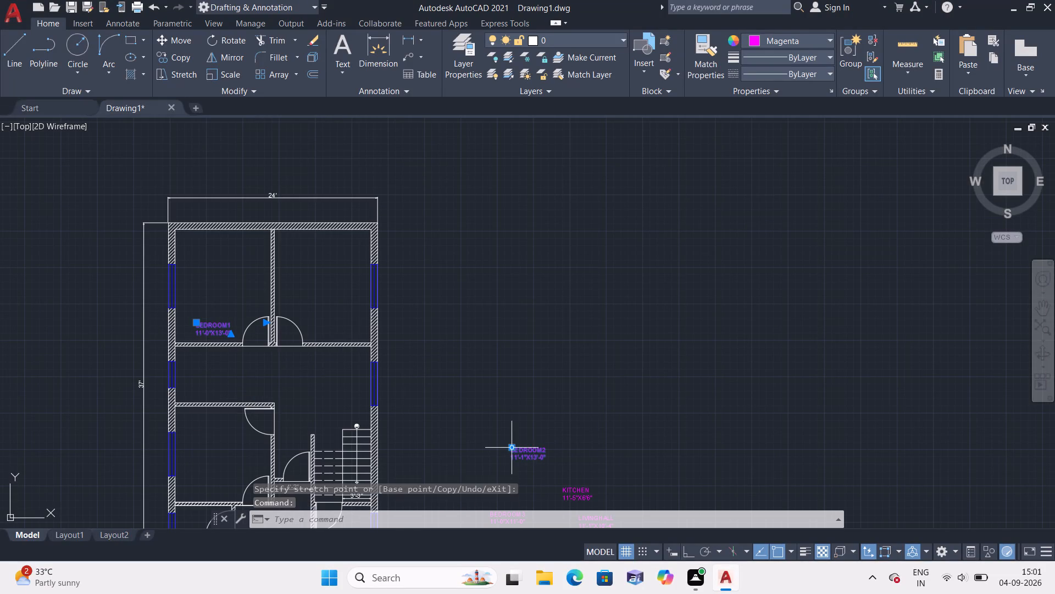
{"action": "left_click", "coordinate": [513, 447]}
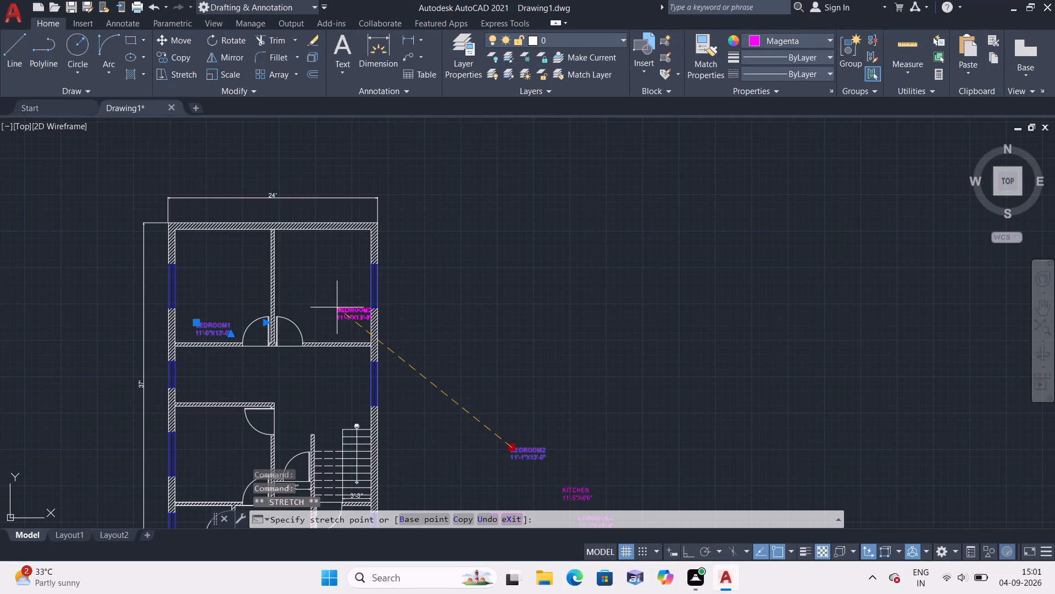
{"action": "left_click", "coordinate": [308, 308]}
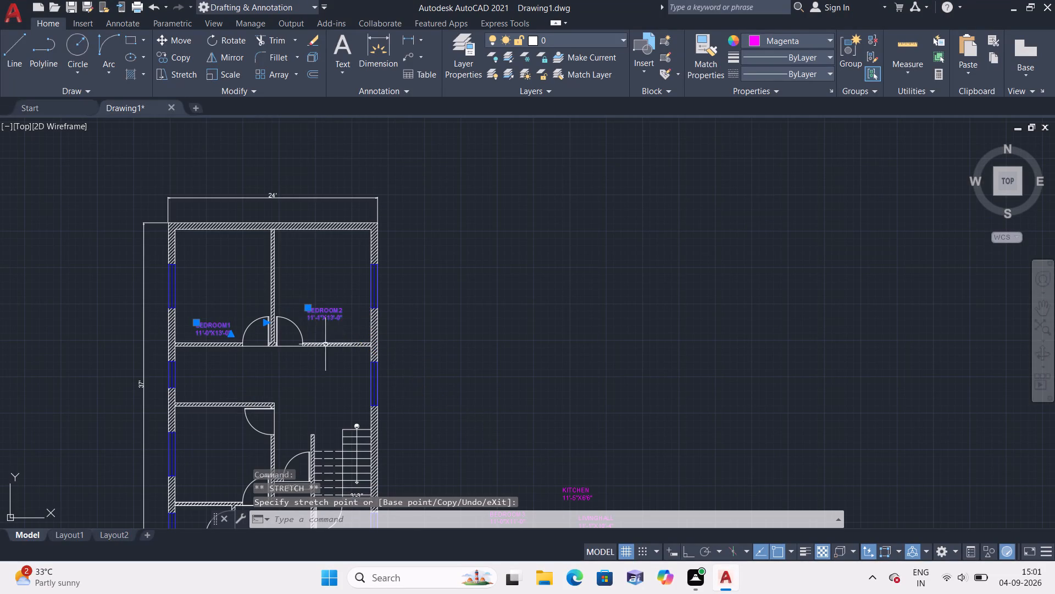
Move the BEDROOM3 label from beside the plan into the lower-left bedroom, between its two door swings.
{"action": "scroll", "coordinate": [346, 359], "scroll_direction": "down", "scroll_amount": 1}
{"action": "middle_click_drag", "start_coordinate": [444, 397], "coordinate": [463, 261]}
{"action": "scroll", "coordinate": [454, 352], "scroll_direction": "up", "scroll_amount": 2}
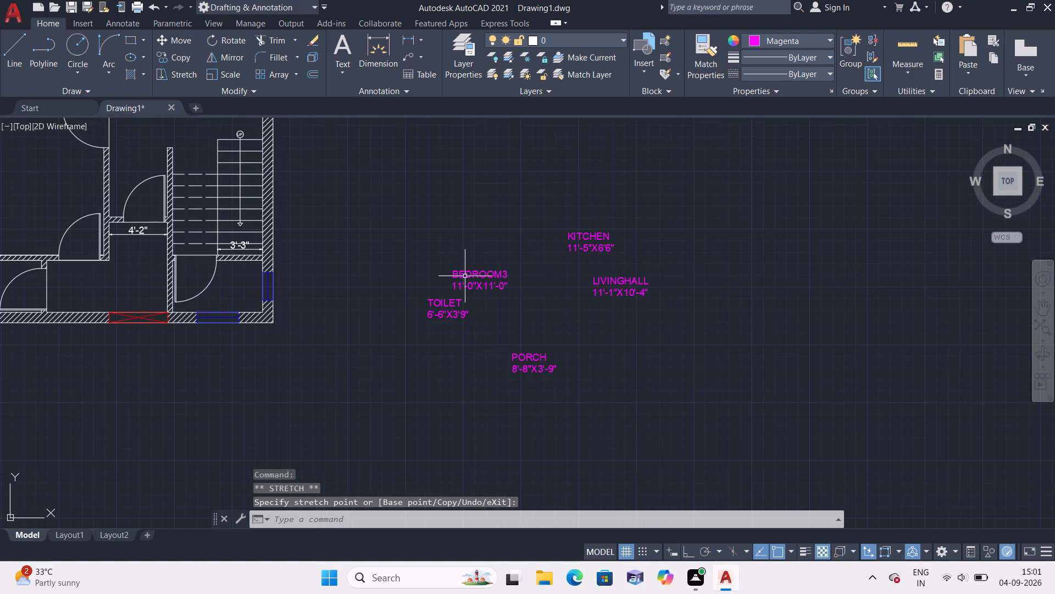
{"action": "left_click", "coordinate": [465, 275]}
{"action": "left_click", "coordinate": [450, 268]}
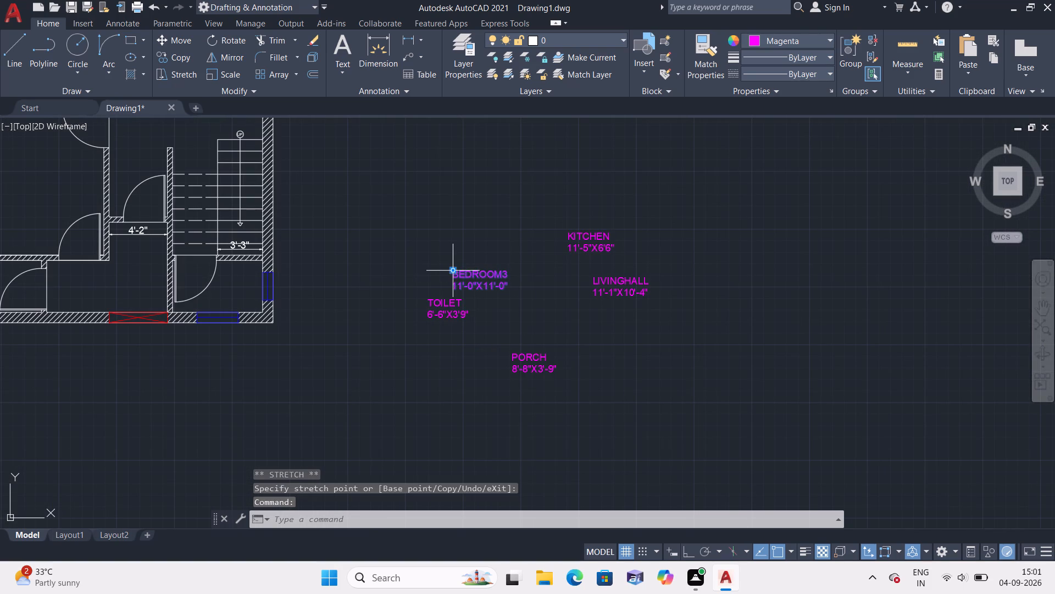
{"action": "scroll", "coordinate": [106, 212], "scroll_direction": "down", "scroll_amount": 2}
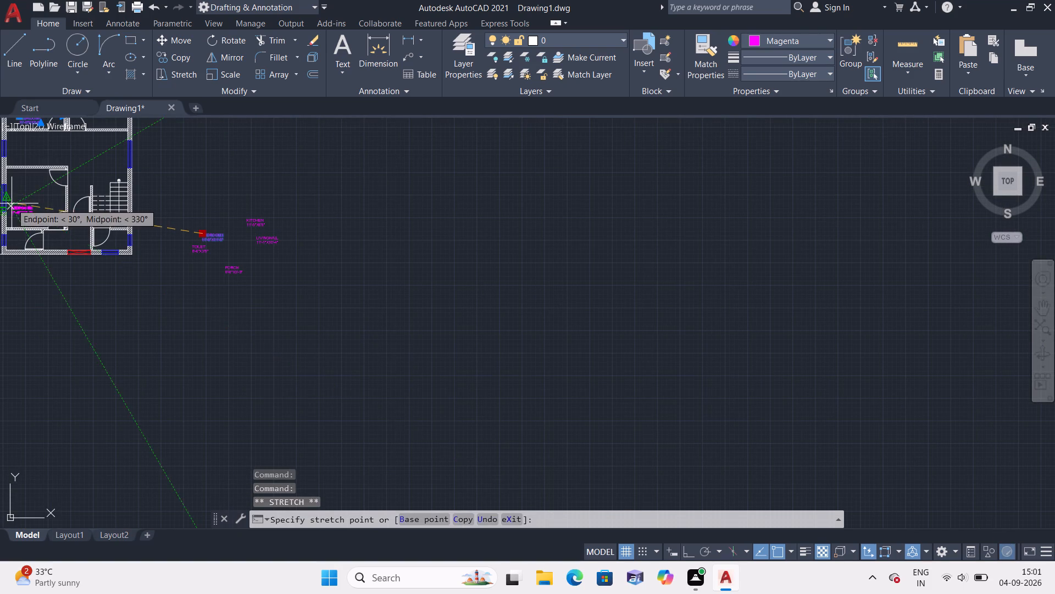
{"action": "scroll", "coordinate": [31, 207], "scroll_direction": "up", "scroll_amount": 3}
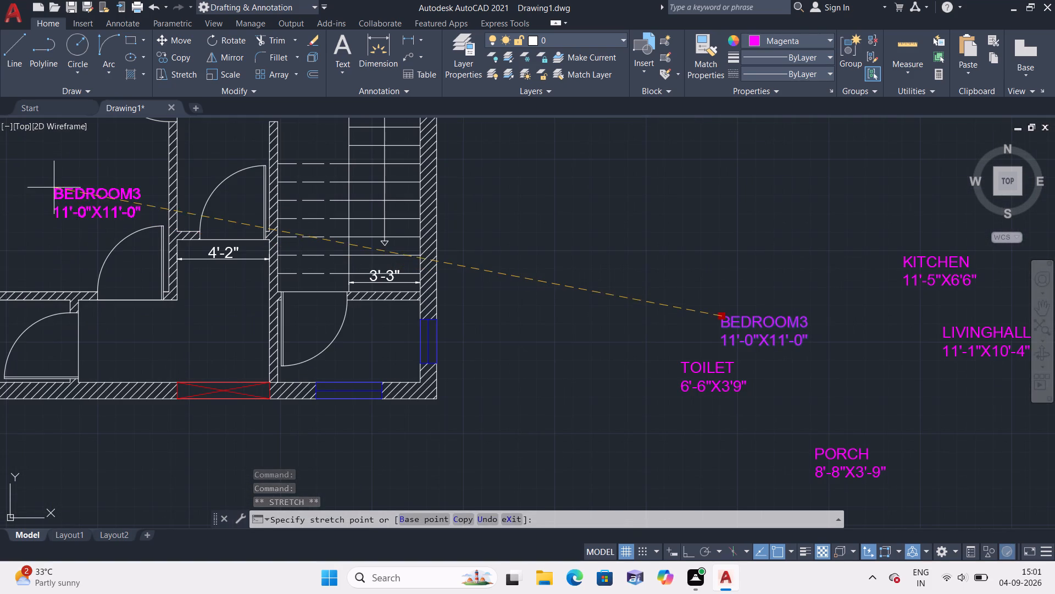
{"action": "left_click", "coordinate": [74, 159]}
Move the PORCH label into the entrance space between the small lower-left room and the stair wall.
{"action": "scroll", "coordinate": [198, 283], "scroll_direction": "down", "scroll_amount": 2}
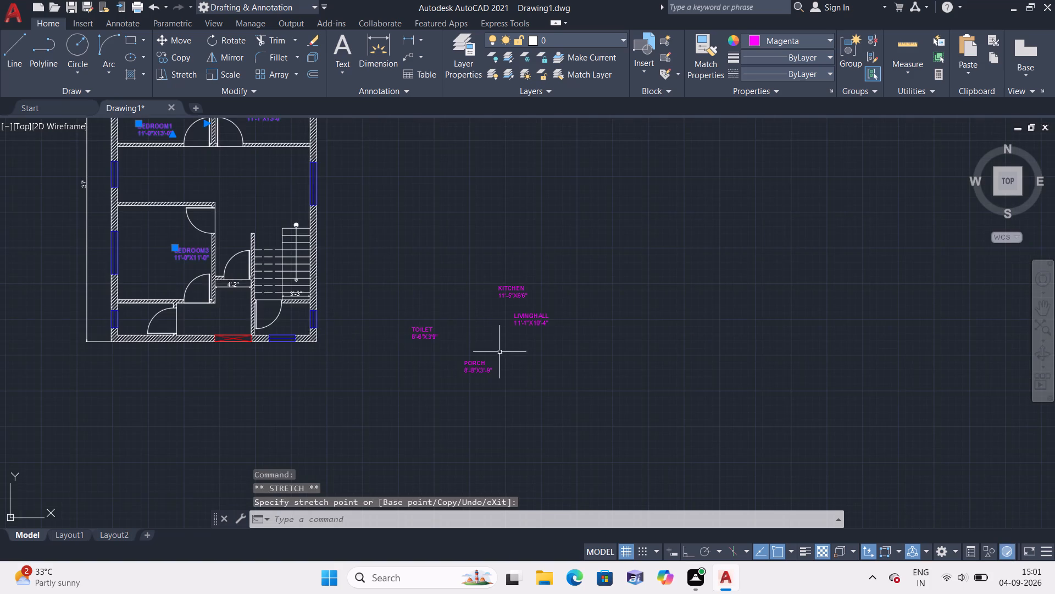
{"action": "scroll", "coordinate": [479, 366], "scroll_direction": "up", "scroll_amount": 2}
{"action": "left_click", "coordinate": [463, 366]}
{"action": "left_click", "coordinate": [465, 357]}
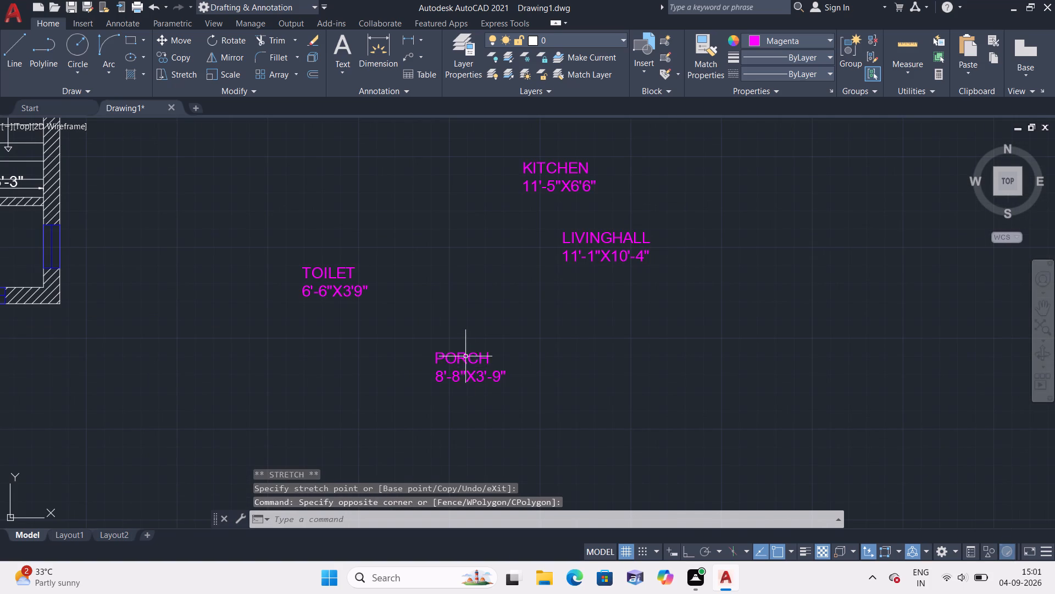
{"action": "left_click", "coordinate": [451, 356]}
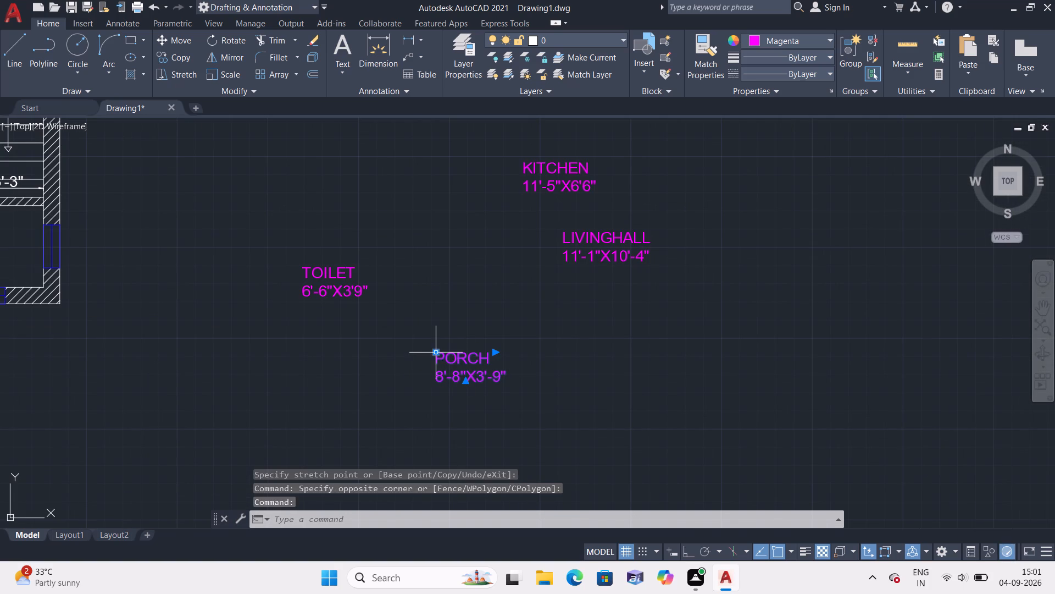
{"action": "left_click", "coordinate": [439, 351]}
{"action": "scroll", "coordinate": [285, 335], "scroll_direction": "down", "scroll_amount": 3}
{"action": "middle_click_drag", "start_coordinate": [187, 335], "coordinate": [331, 355]}
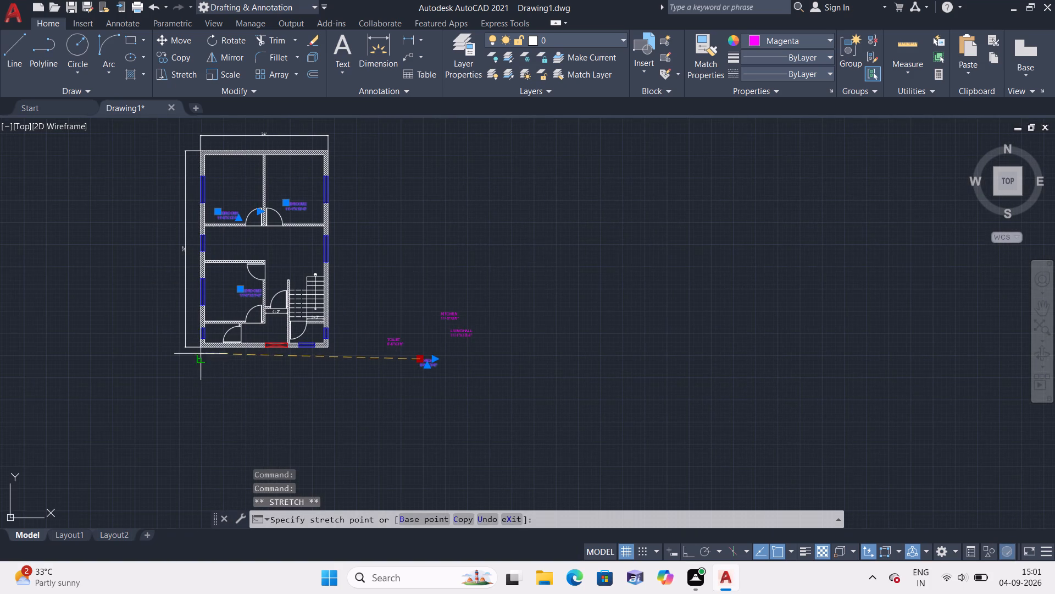
{"action": "scroll", "coordinate": [193, 355], "scroll_direction": "up", "scroll_amount": 3}
{"action": "left_click", "coordinate": [385, 256]}
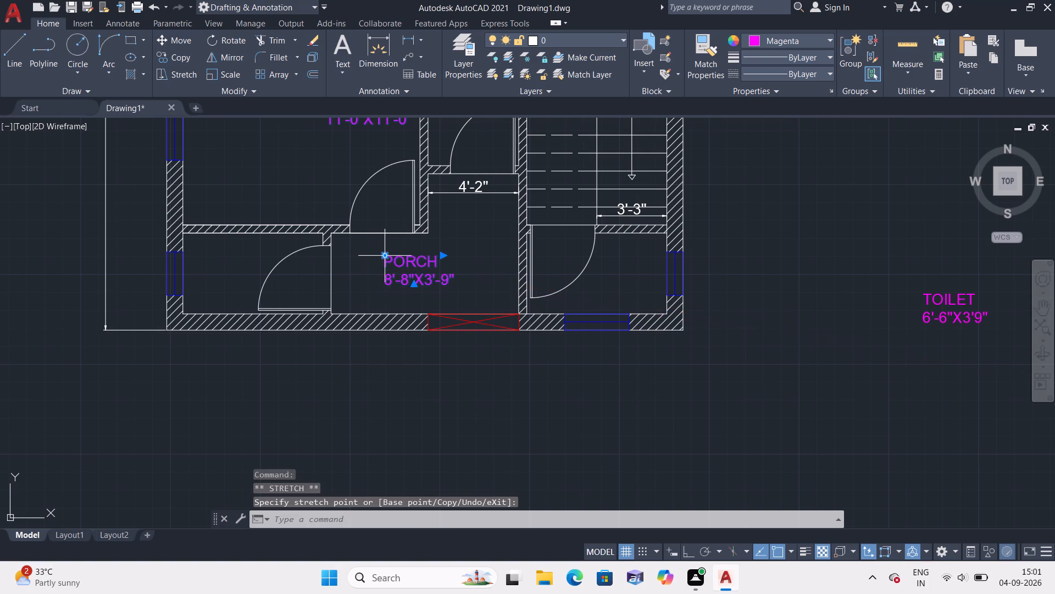
Move the LIVINGHALL label into the open central space of the plan, just above the staircase.
{"action": "scroll", "coordinate": [463, 340], "scroll_direction": "down", "scroll_amount": 2}
{"action": "scroll", "coordinate": [742, 334], "scroll_direction": "up", "scroll_amount": 1}
{"action": "left_click", "coordinate": [785, 317]}
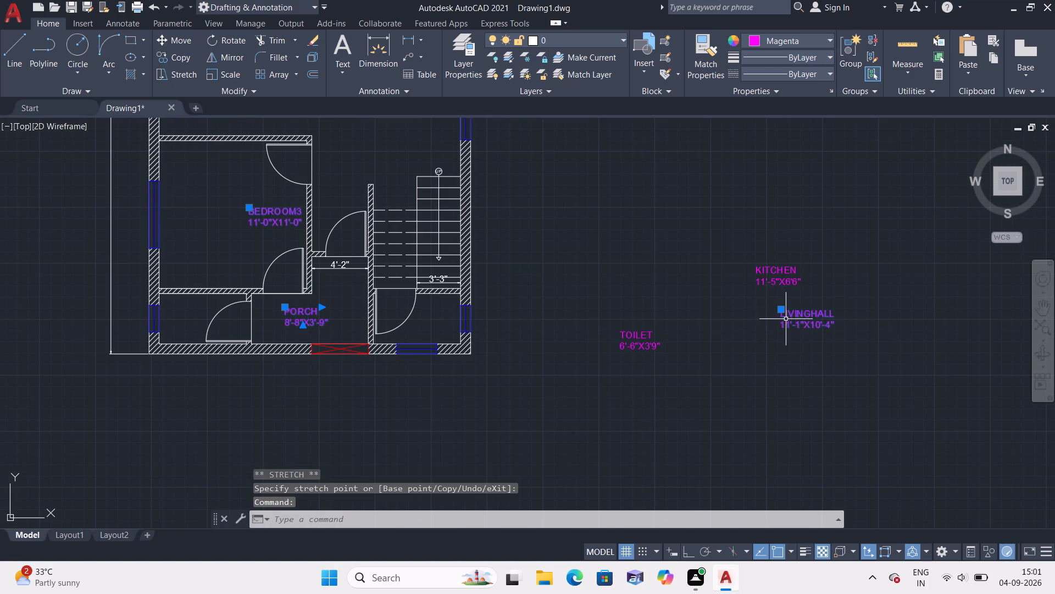
{"action": "left_click", "coordinate": [782, 307]}
{"action": "scroll", "coordinate": [699, 279], "scroll_direction": "down", "scroll_amount": 1}
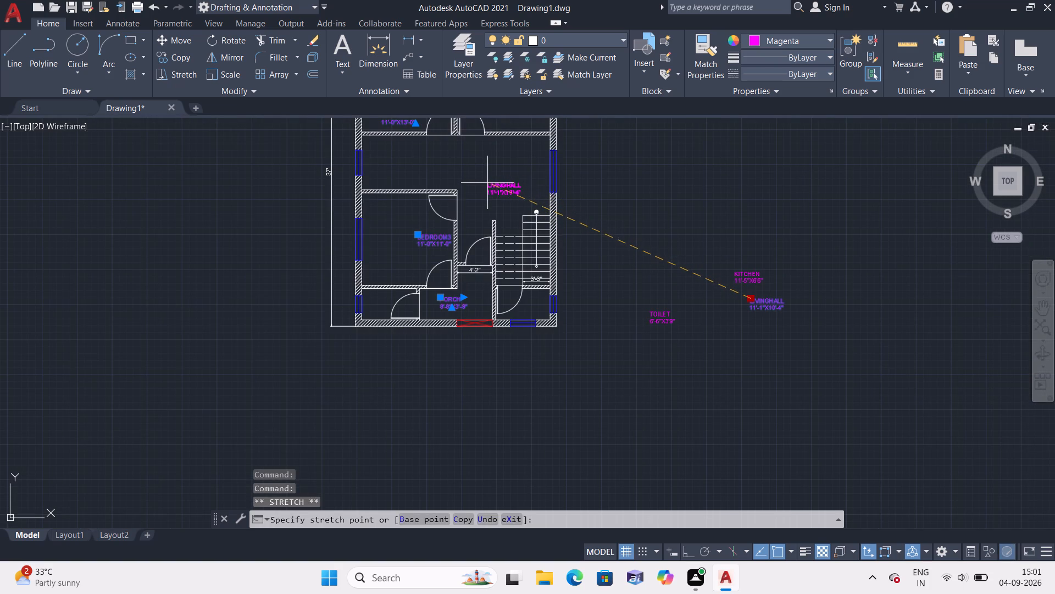
{"action": "left_click", "coordinate": [487, 183]}
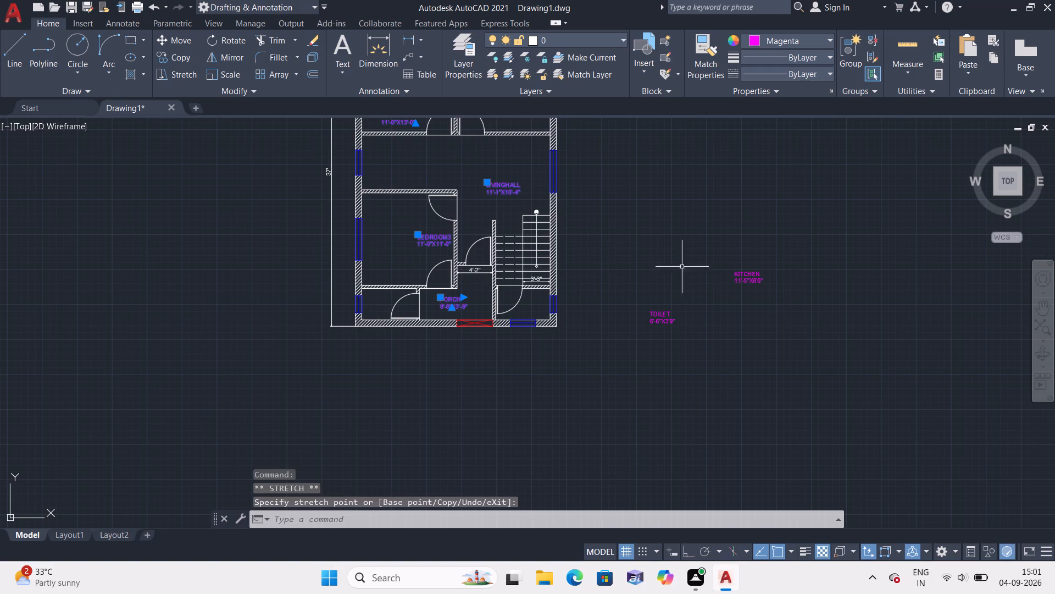
Move the KITCHEN label into the left part of the central space, above the BEDROOM3 room.
{"action": "left_click", "coordinate": [757, 277]}
{"action": "left_click", "coordinate": [737, 269]}
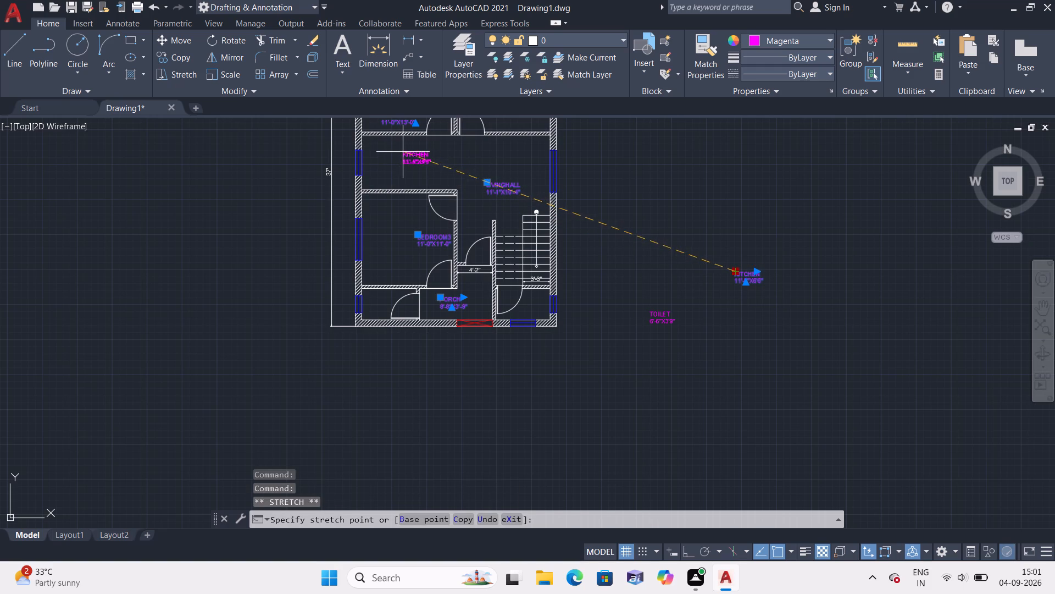
{"action": "left_click", "coordinate": [403, 152]}
Move the TOILET label into the small lower-left room beside the porch, starting at its upper wall.
{"action": "left_click", "coordinate": [668, 314]}
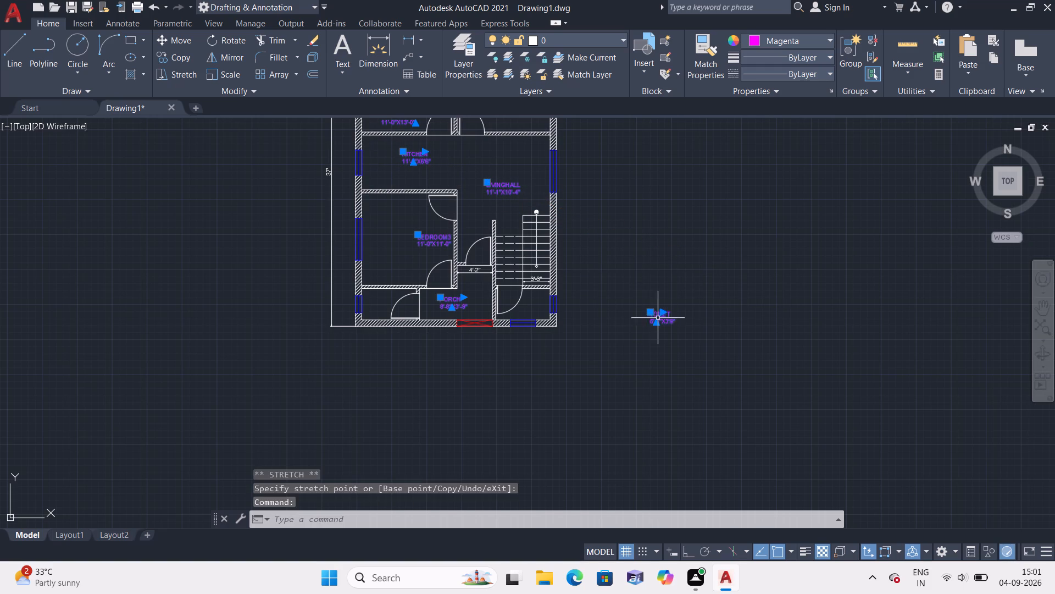
{"action": "left_click", "coordinate": [650, 311]}
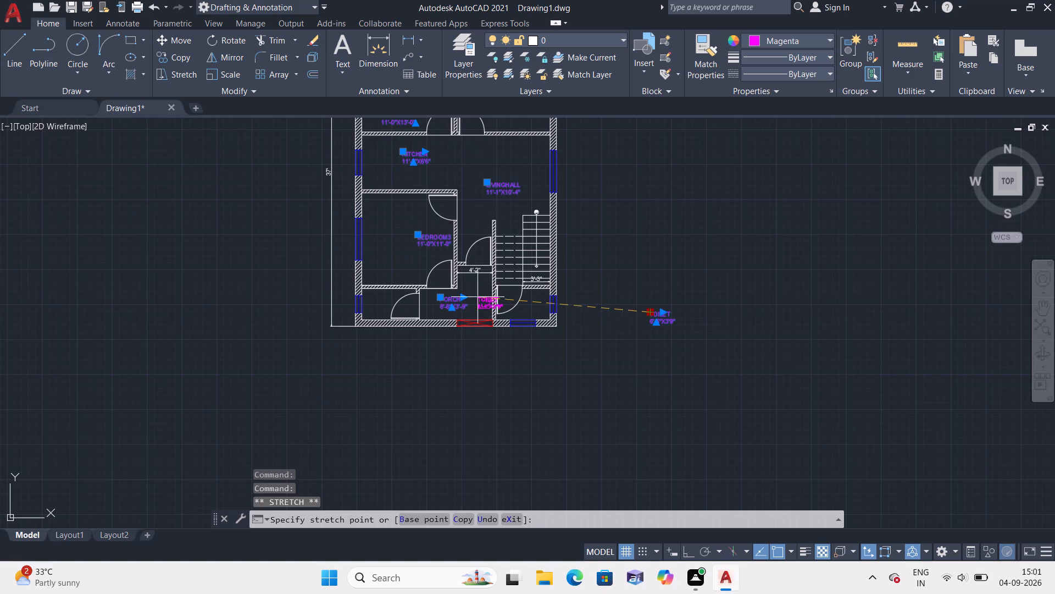
{"action": "scroll", "coordinate": [400, 299], "scroll_direction": "up", "scroll_amount": 4}
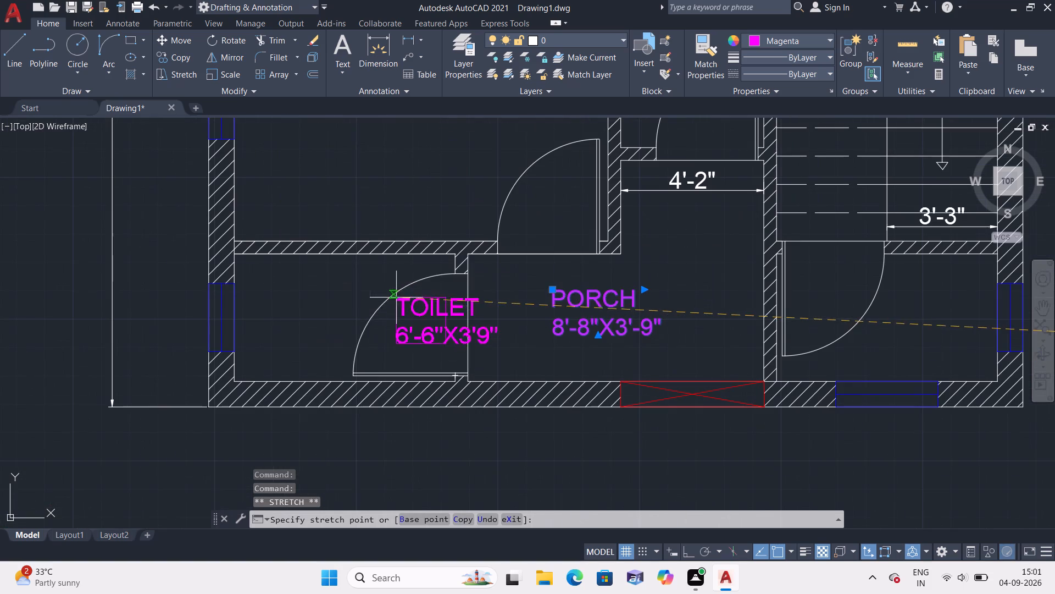
{"action": "left_click", "coordinate": [288, 257]}
{"action": "left_click", "coordinate": [321, 268]}
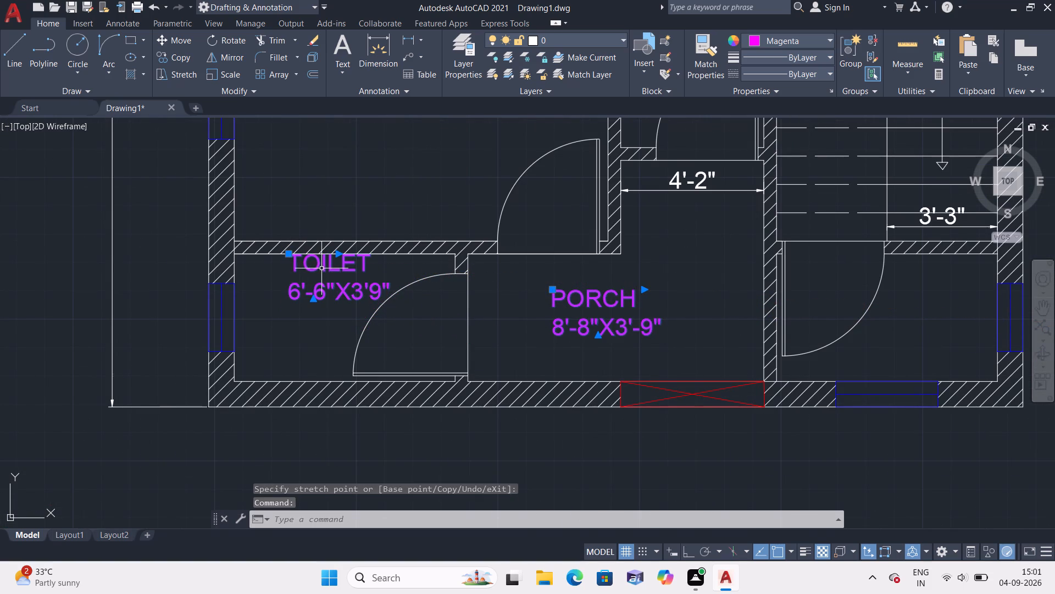
Copy the TOILET label from the lower-left room into the small lower-right room below the stairs.
{"action": "key", "text": "Escape"}
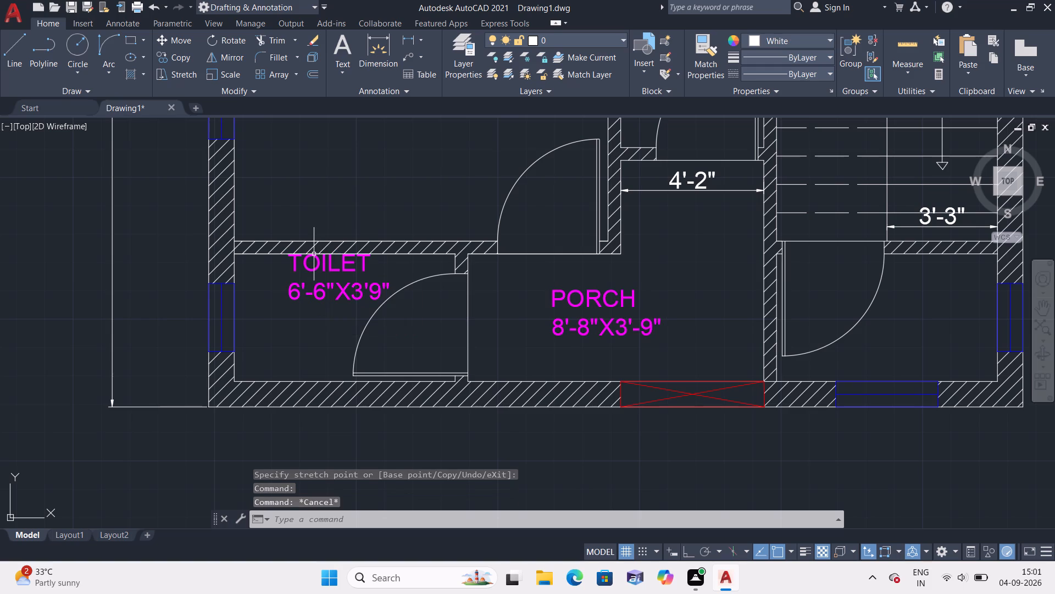
{"action": "left_click", "coordinate": [315, 266]}
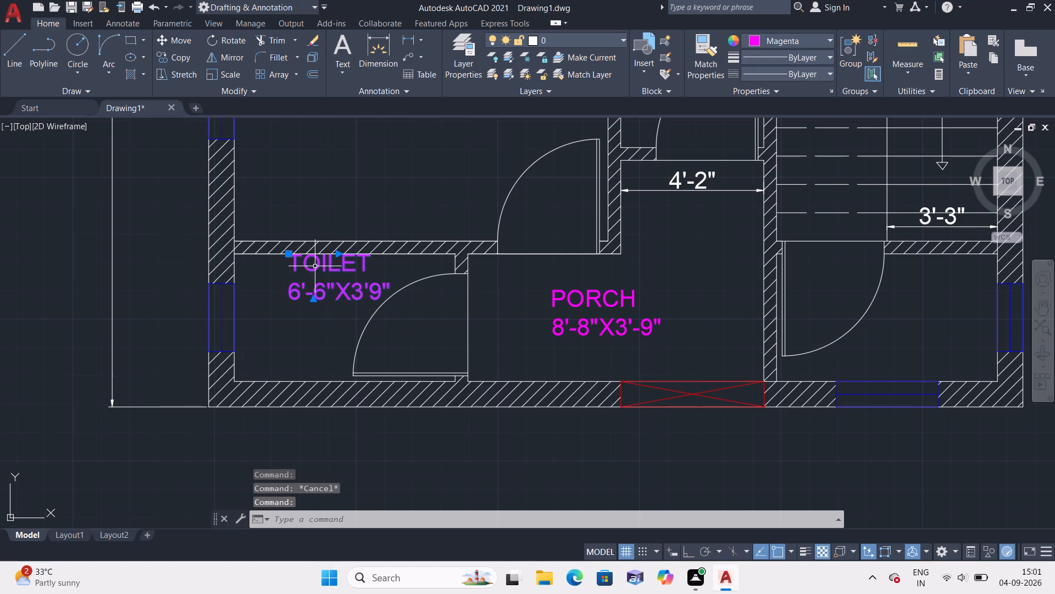
{"action": "left_click", "coordinate": [184, 54]}
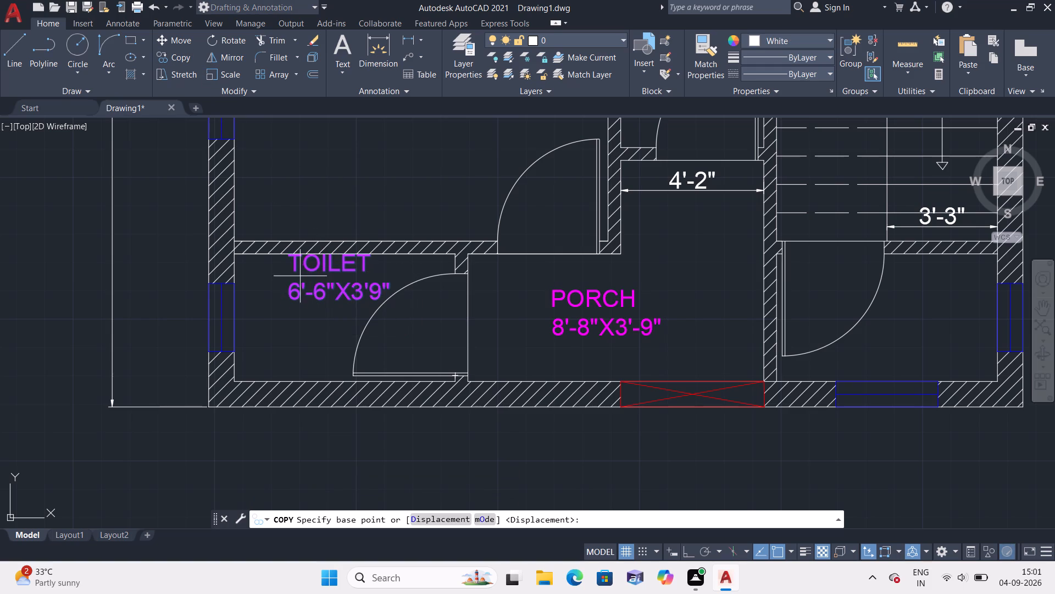
{"action": "left_click", "coordinate": [322, 271]}
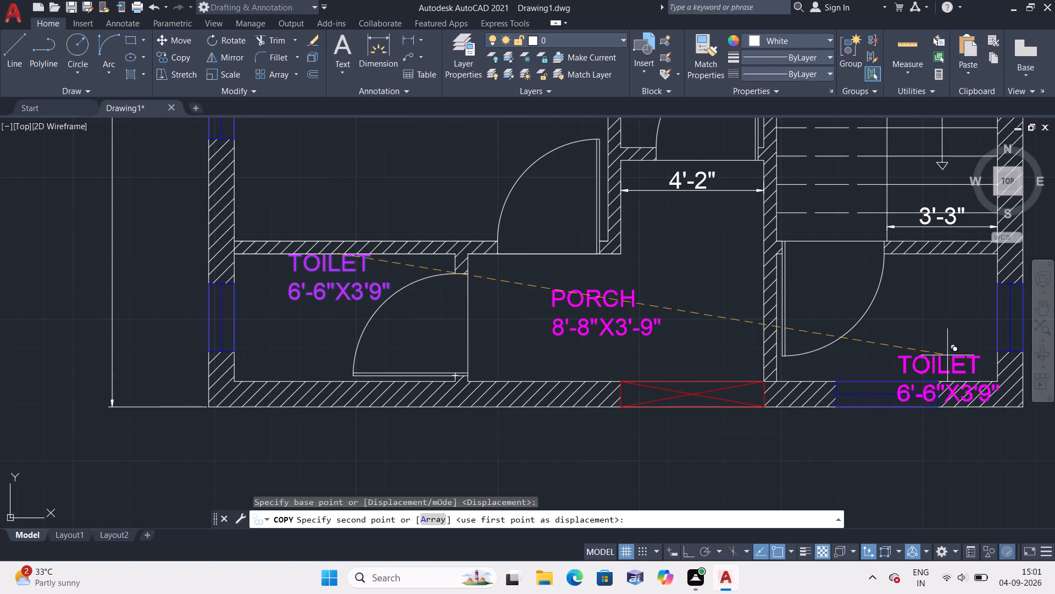
{"action": "scroll", "coordinate": [947, 355], "scroll_direction": "up", "scroll_amount": 2}
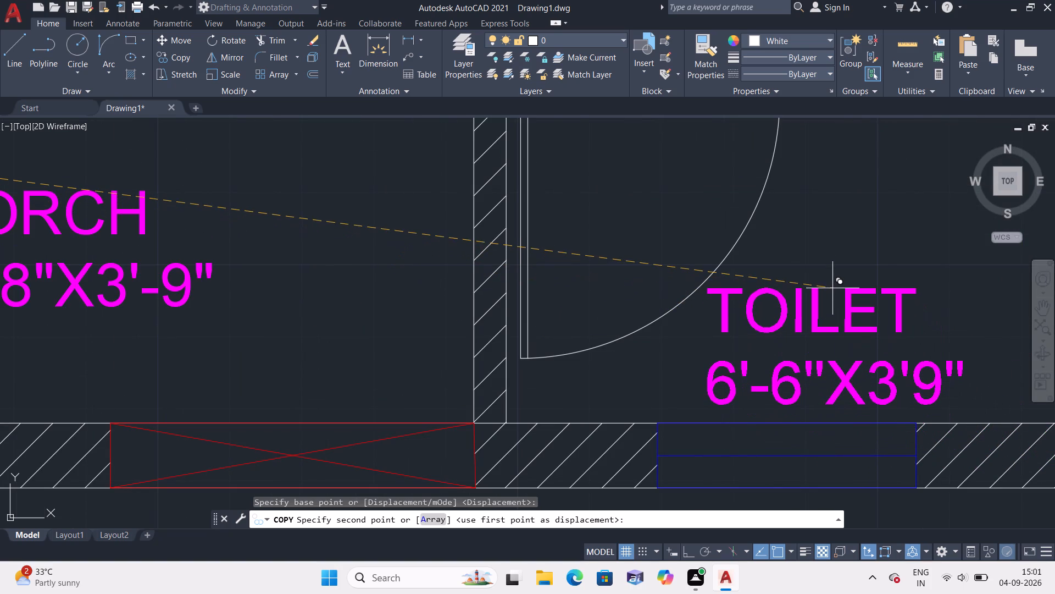
{"action": "left_click", "coordinate": [830, 284]}
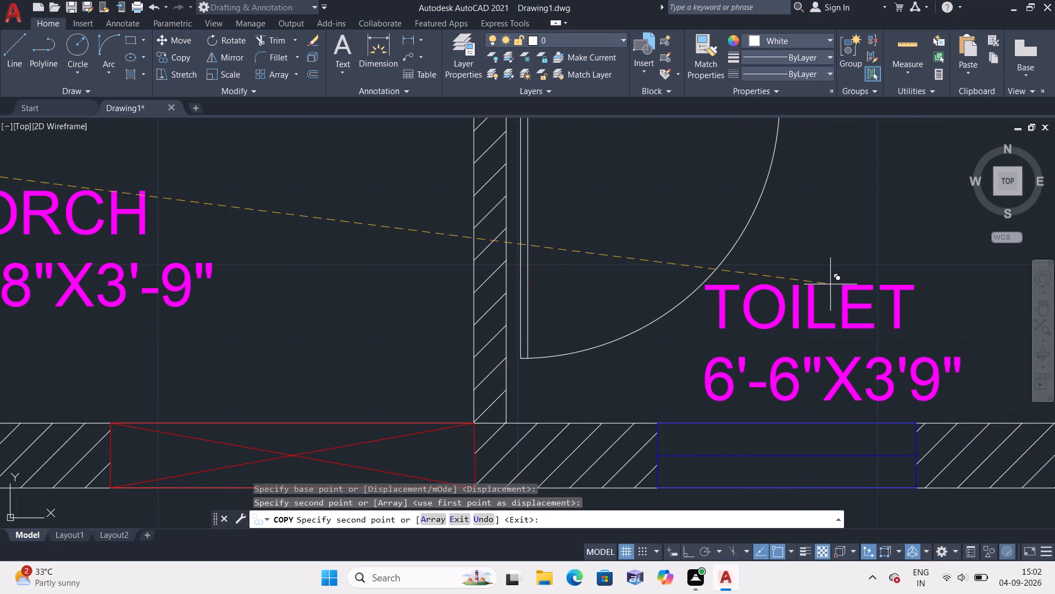
{"action": "key", "text": "Escape"}
{"action": "scroll", "coordinate": [830, 284], "scroll_direction": "up", "scroll_amount": 1}
{"action": "scroll", "coordinate": [830, 284], "scroll_direction": "down", "scroll_amount": 1}
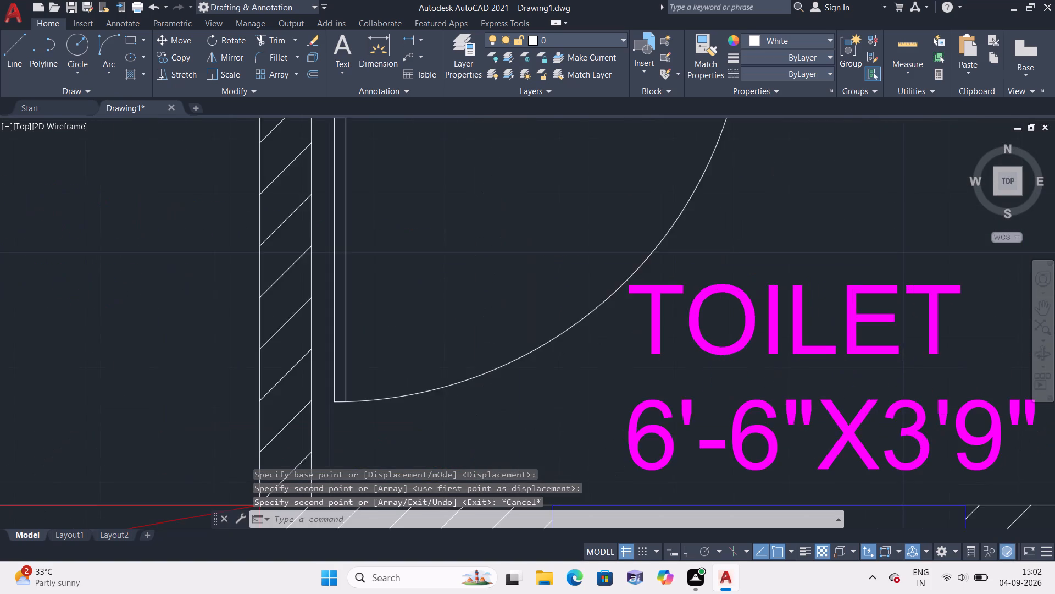
Insert the Toilet block from the recent blocks into the empty area left of the floor plan.
{"action": "scroll", "coordinate": [830, 284], "scroll_direction": "down", "scroll_amount": 3}
{"action": "scroll", "coordinate": [618, 294], "scroll_direction": "down", "scroll_amount": 2}
{"action": "middle_click_drag", "start_coordinate": [587, 249], "coordinate": [525, 322]}
{"action": "type", "text": "i"}
{"action": "key", "text": "space"}
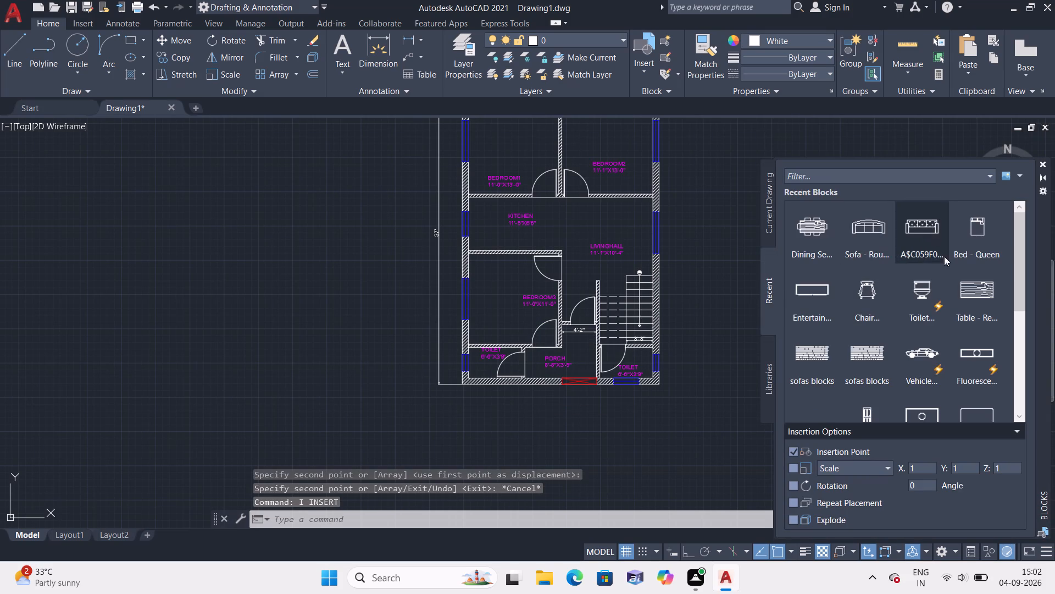
{"action": "left_click", "coordinate": [923, 286]}
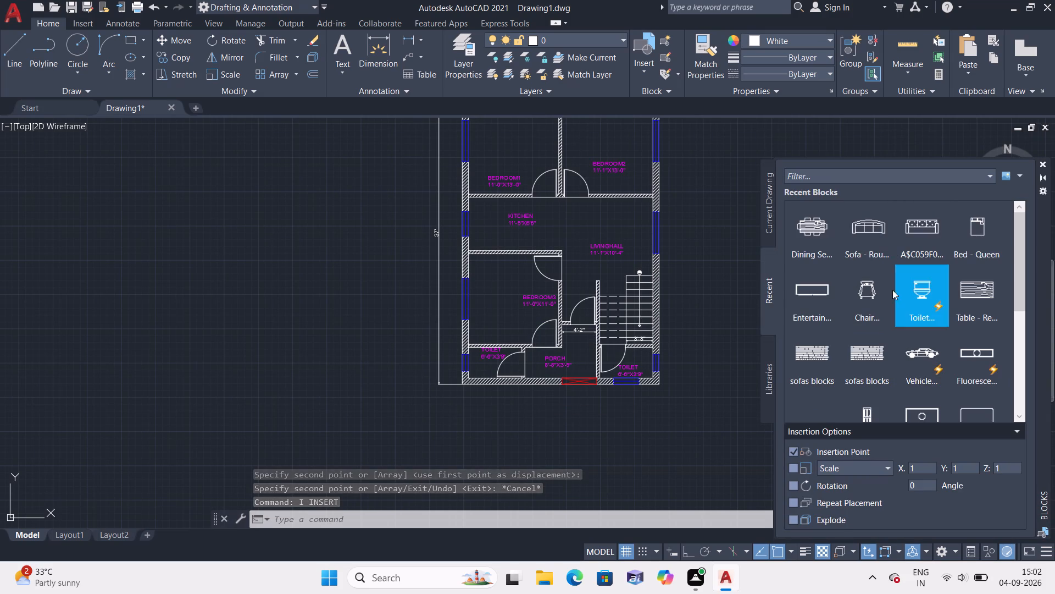
{"action": "left_click", "coordinate": [116, 260]}
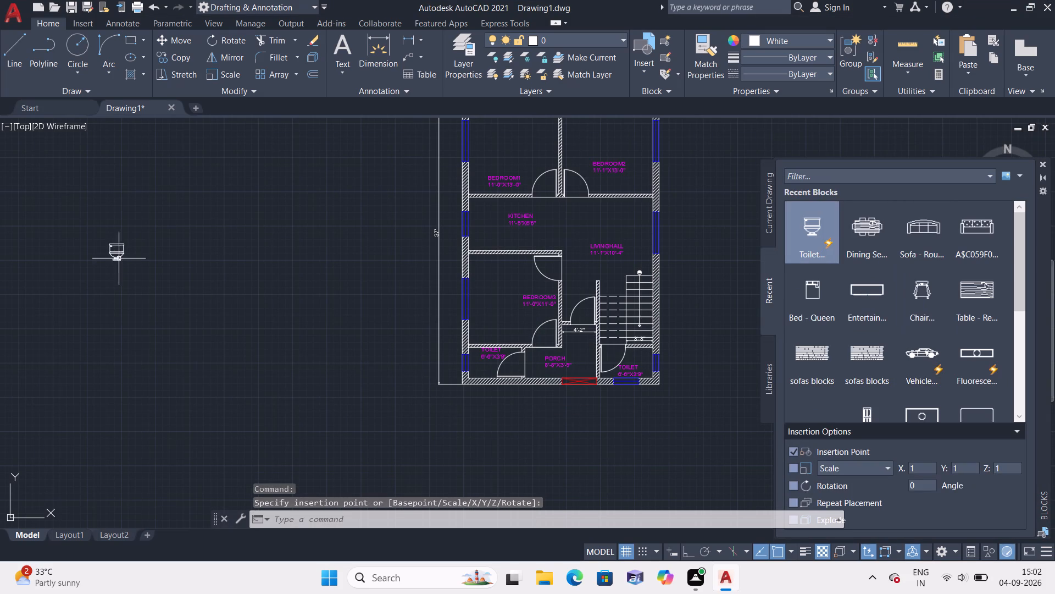
{"action": "left_click", "coordinate": [1044, 161]}
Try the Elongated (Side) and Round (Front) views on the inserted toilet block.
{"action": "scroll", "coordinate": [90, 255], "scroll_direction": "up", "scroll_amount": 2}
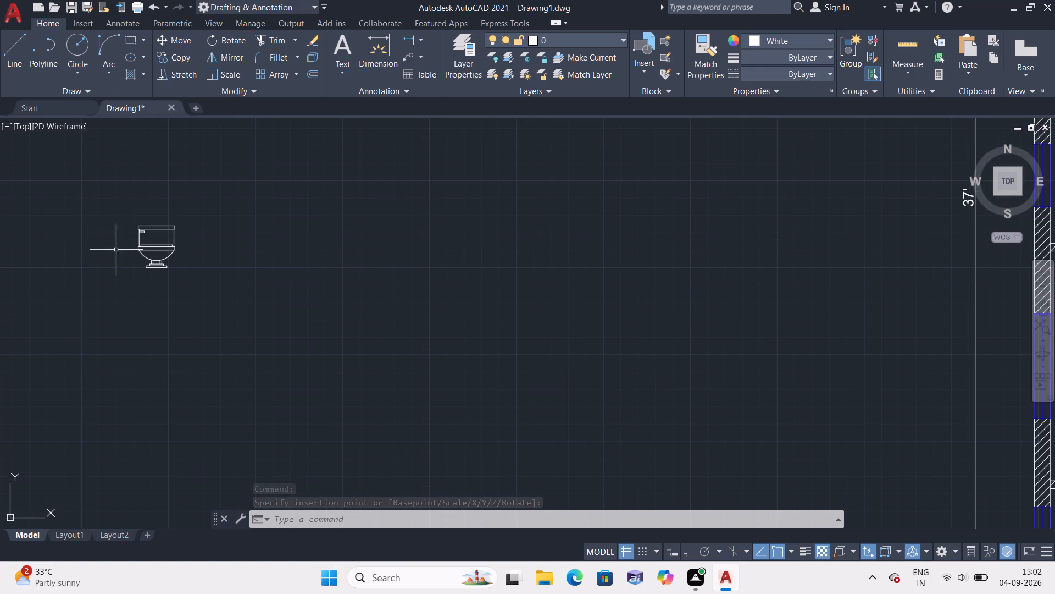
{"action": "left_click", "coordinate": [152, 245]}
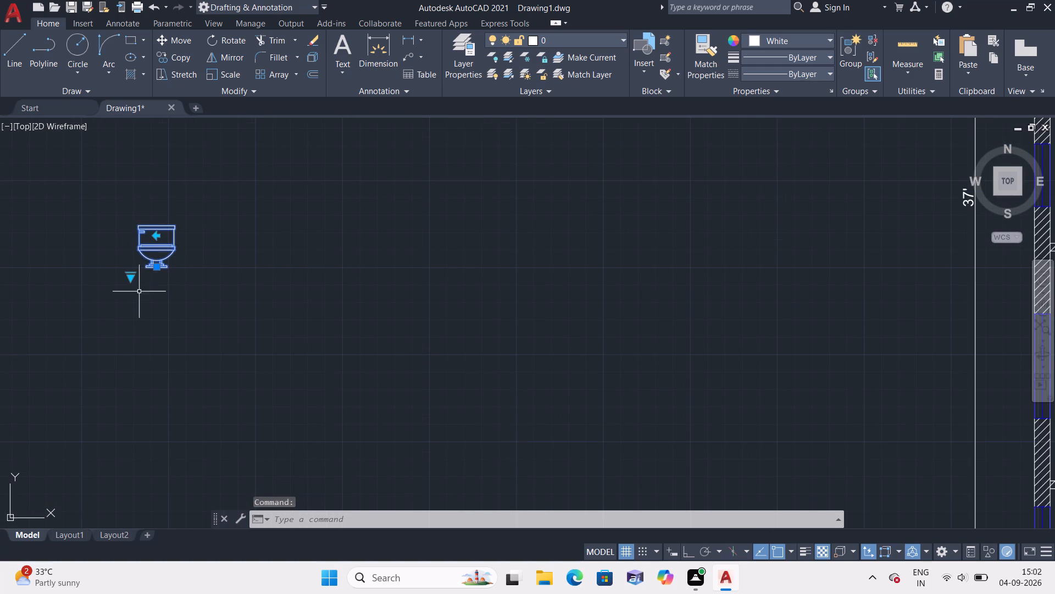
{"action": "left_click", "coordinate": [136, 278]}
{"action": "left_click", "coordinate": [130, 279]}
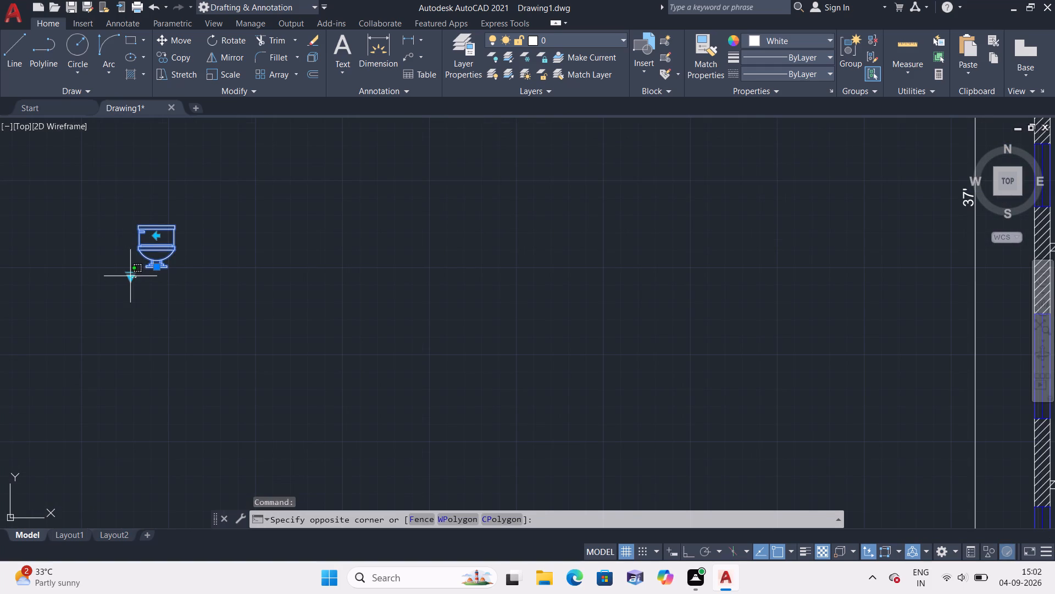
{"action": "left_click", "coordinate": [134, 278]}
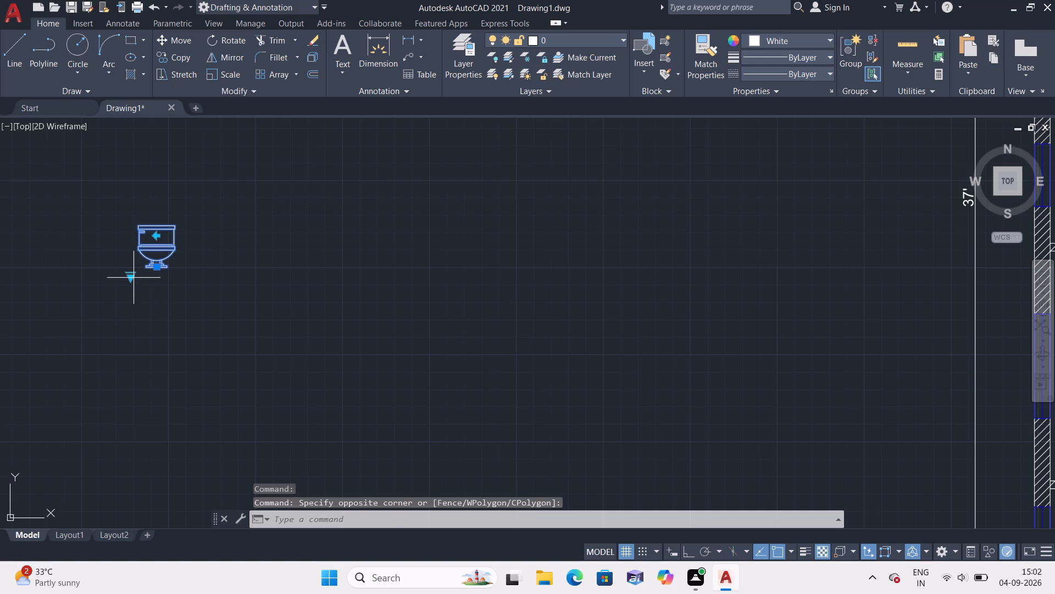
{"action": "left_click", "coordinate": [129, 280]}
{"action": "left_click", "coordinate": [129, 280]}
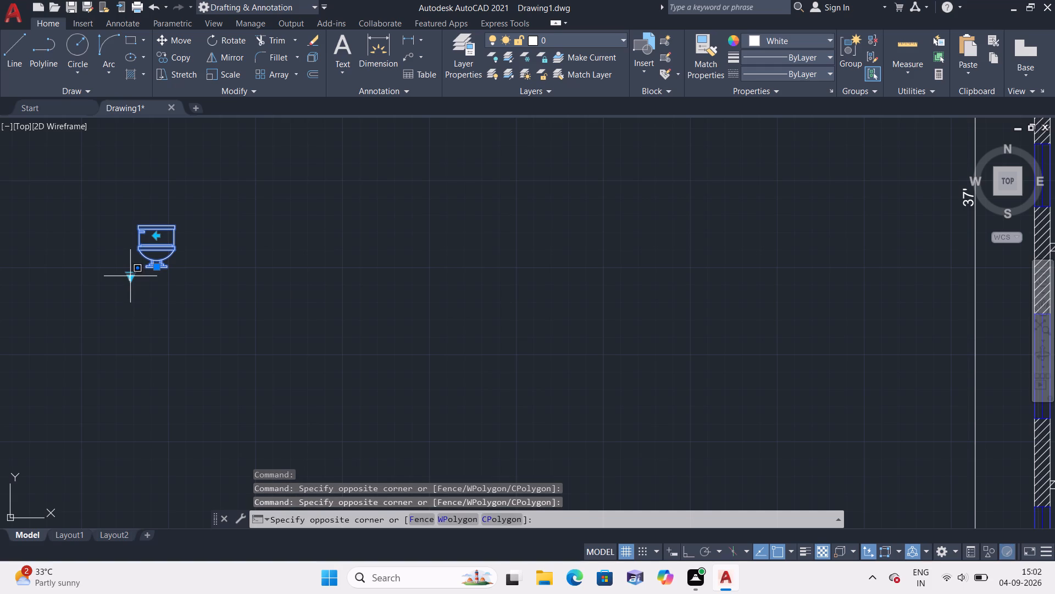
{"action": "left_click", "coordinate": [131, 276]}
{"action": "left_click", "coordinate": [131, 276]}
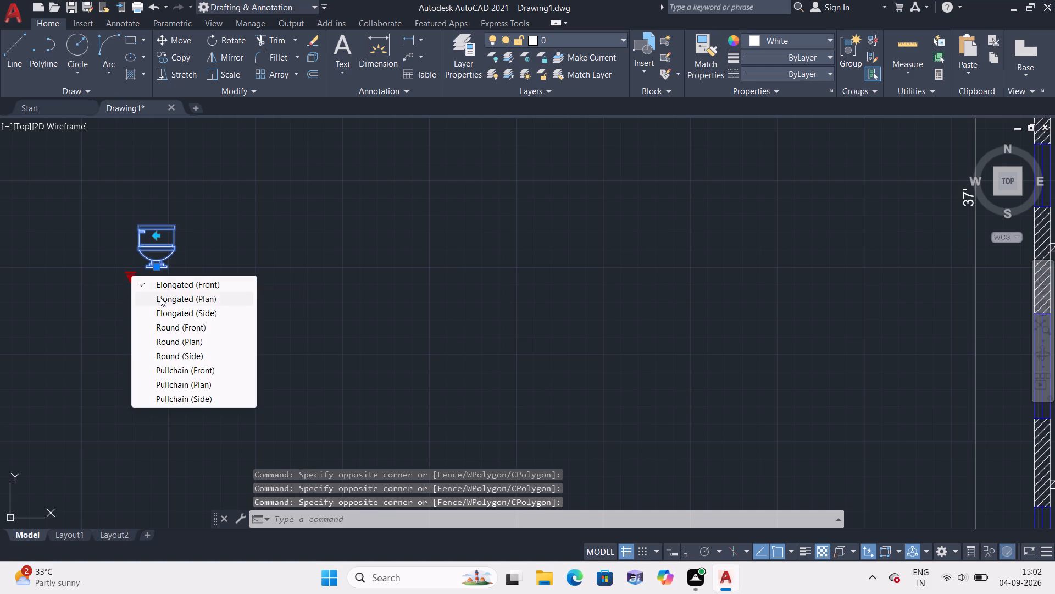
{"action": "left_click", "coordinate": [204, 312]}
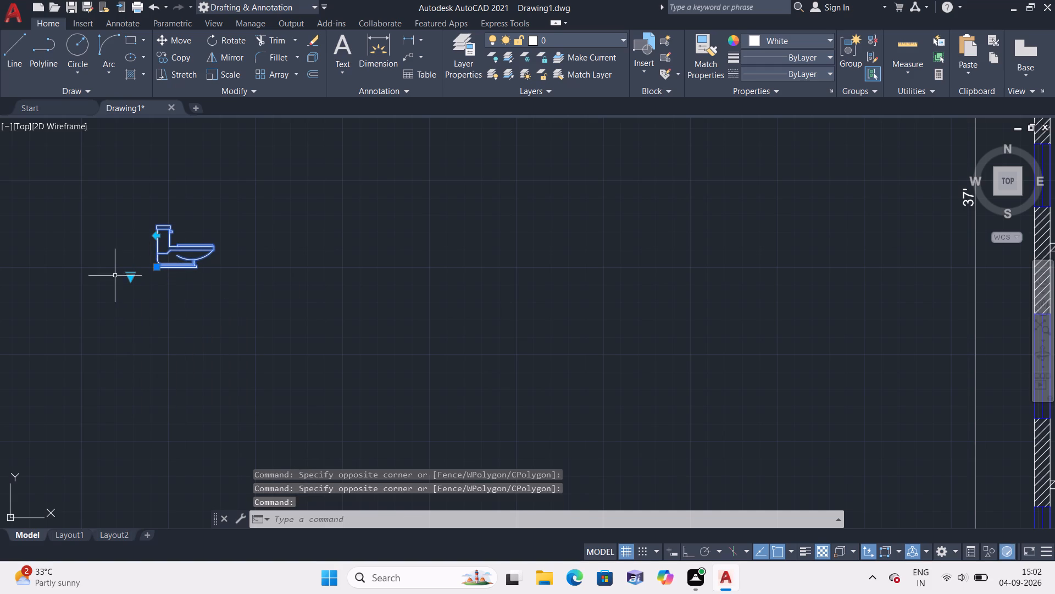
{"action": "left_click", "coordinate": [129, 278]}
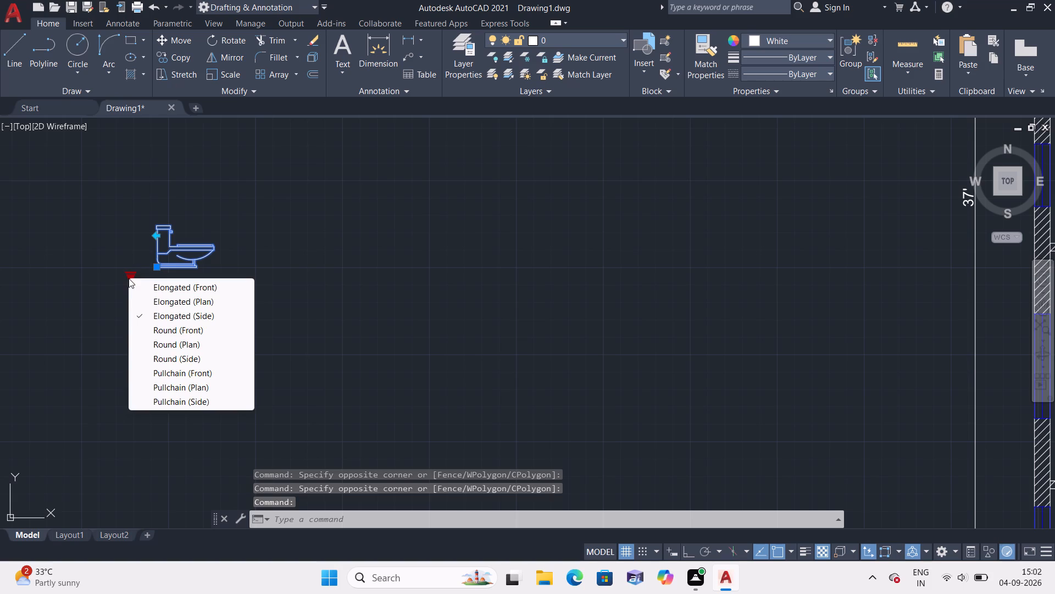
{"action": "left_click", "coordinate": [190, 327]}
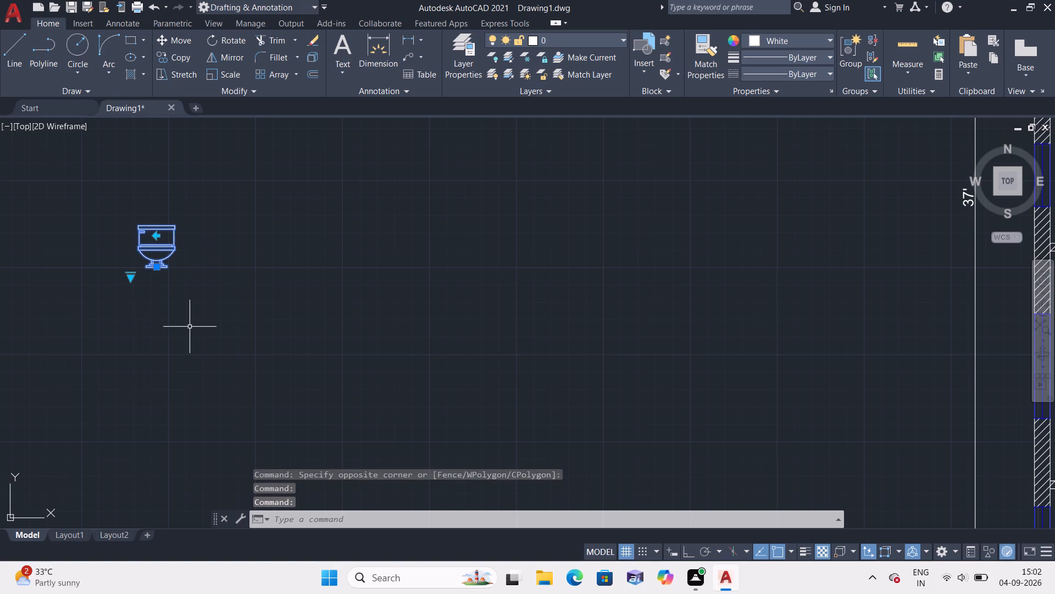
Set the toilet block's view to Round (Plan).
{"action": "left_click", "coordinate": [132, 279]}
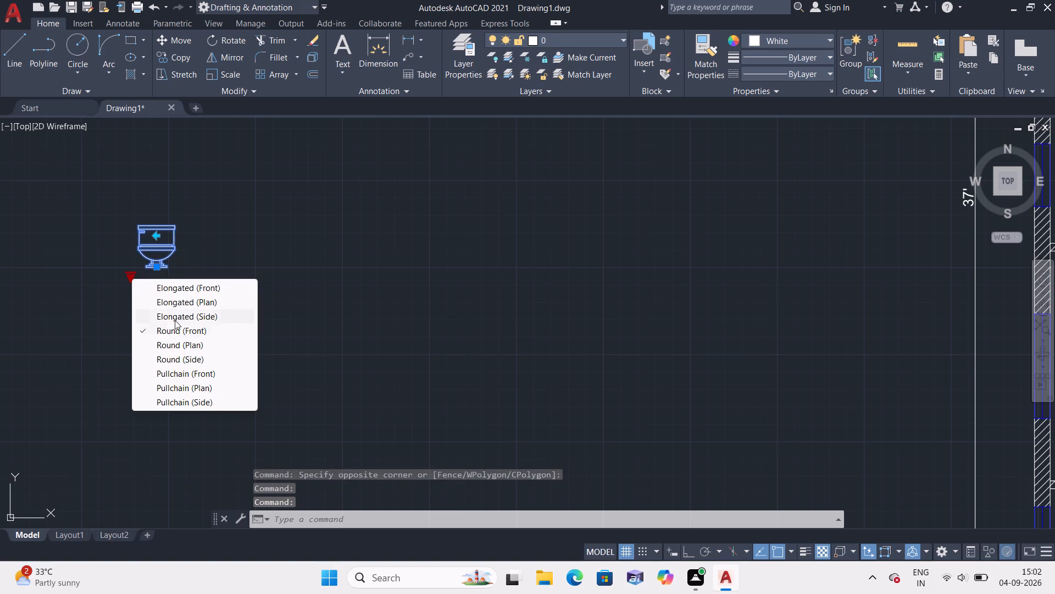
{"action": "left_click", "coordinate": [187, 342]}
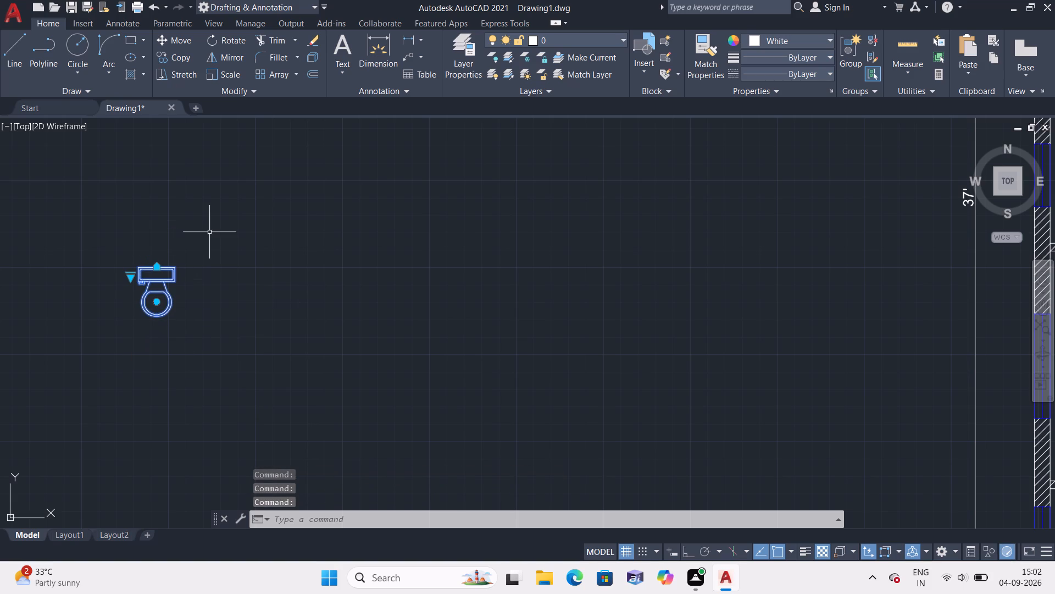
{"action": "key", "text": "Escape"}
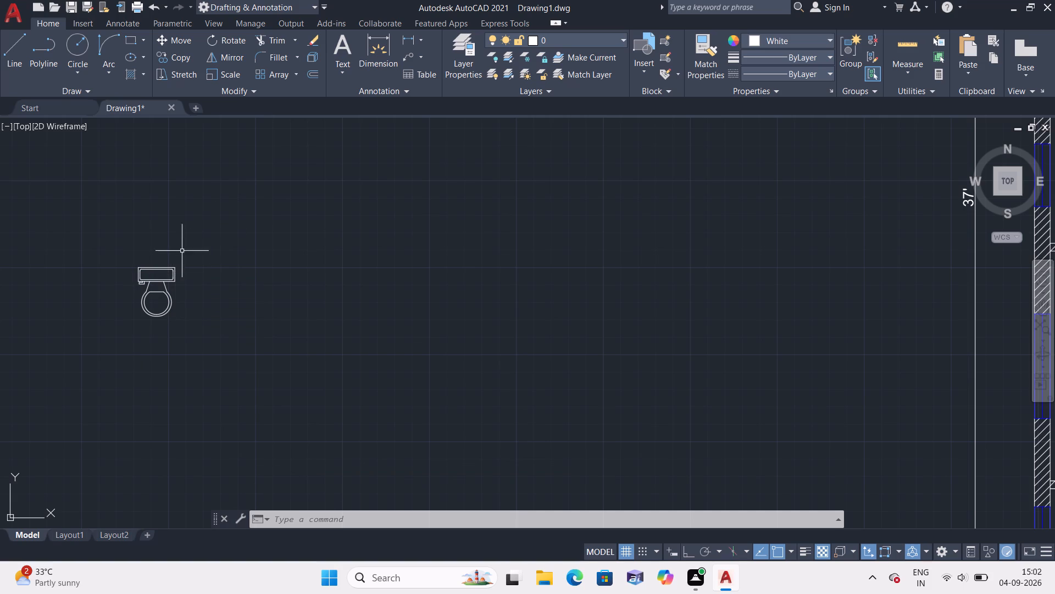
Rotate the toilet block 90° about the midpoint of its tank's back edge, with Ortho on.
{"action": "left_click_drag", "start_coordinate": [175, 239], "coordinate": [197, 346]}
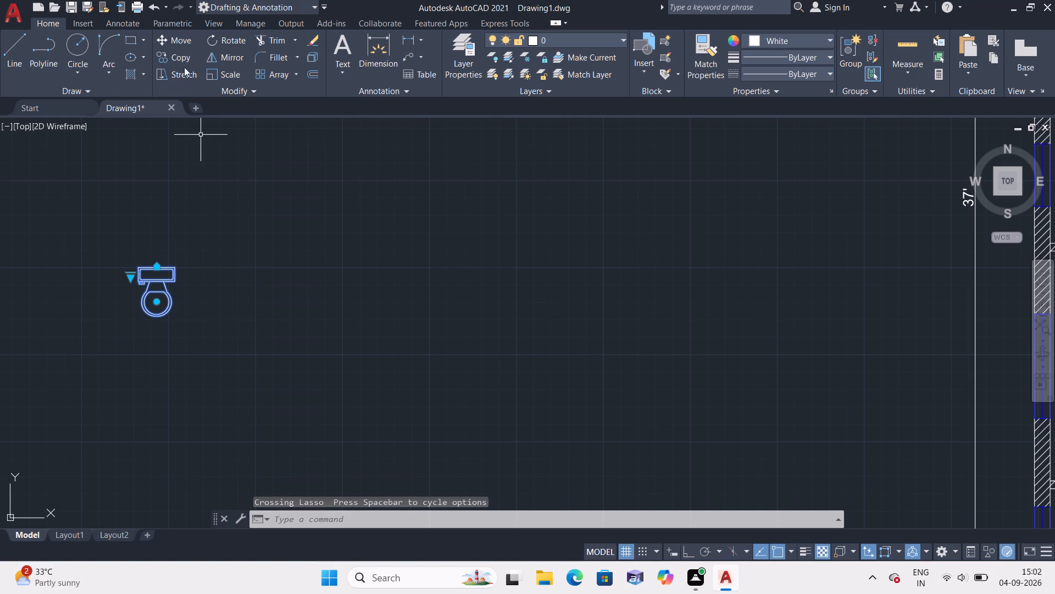
{"action": "left_click", "coordinate": [220, 42]}
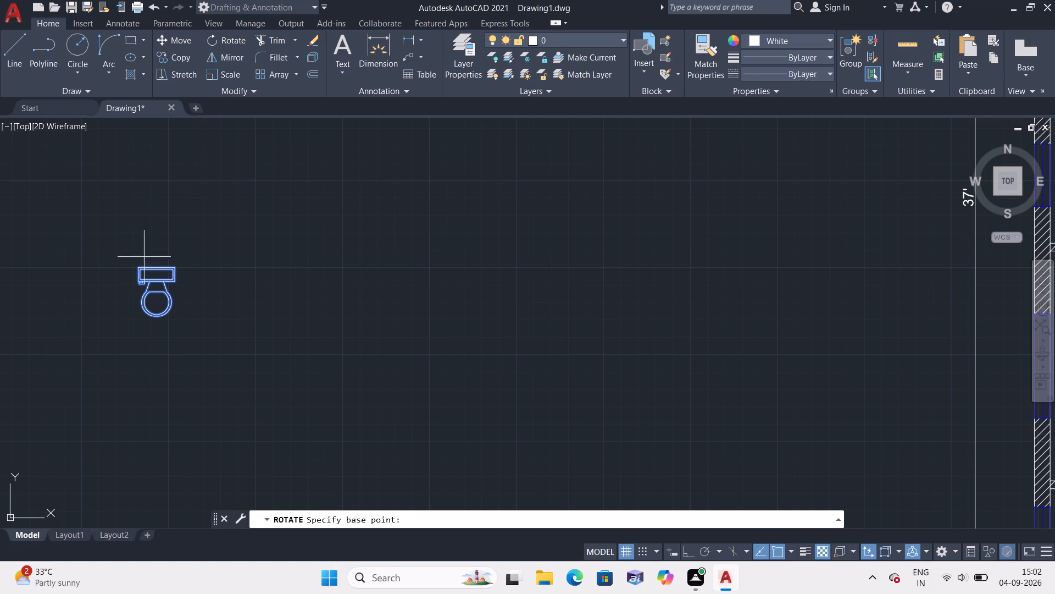
{"action": "left_click", "coordinate": [159, 266]}
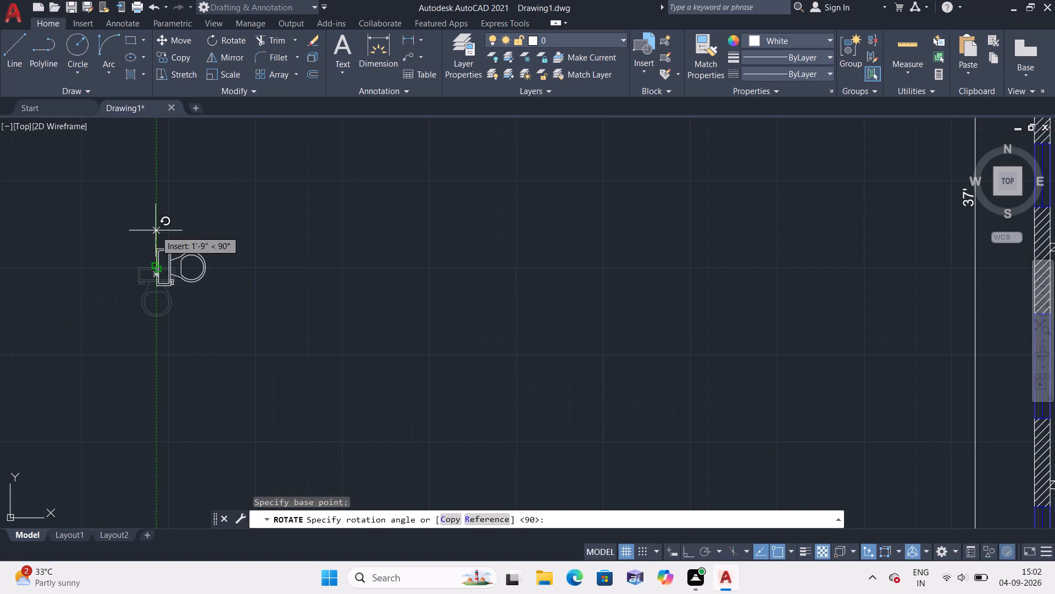
{"action": "key", "text": "F8"}
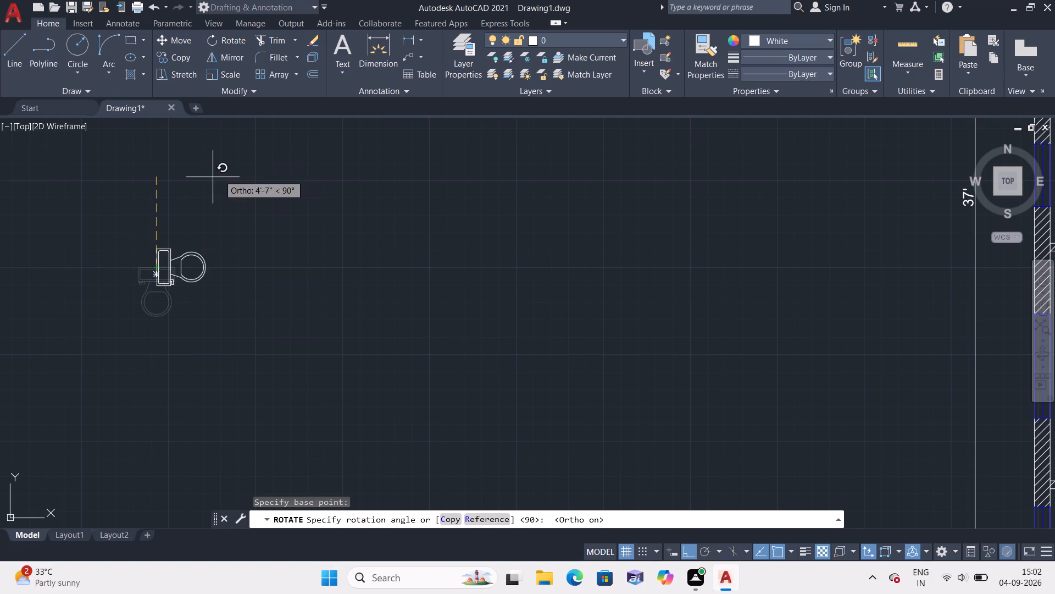
{"action": "left_click", "coordinate": [213, 177]}
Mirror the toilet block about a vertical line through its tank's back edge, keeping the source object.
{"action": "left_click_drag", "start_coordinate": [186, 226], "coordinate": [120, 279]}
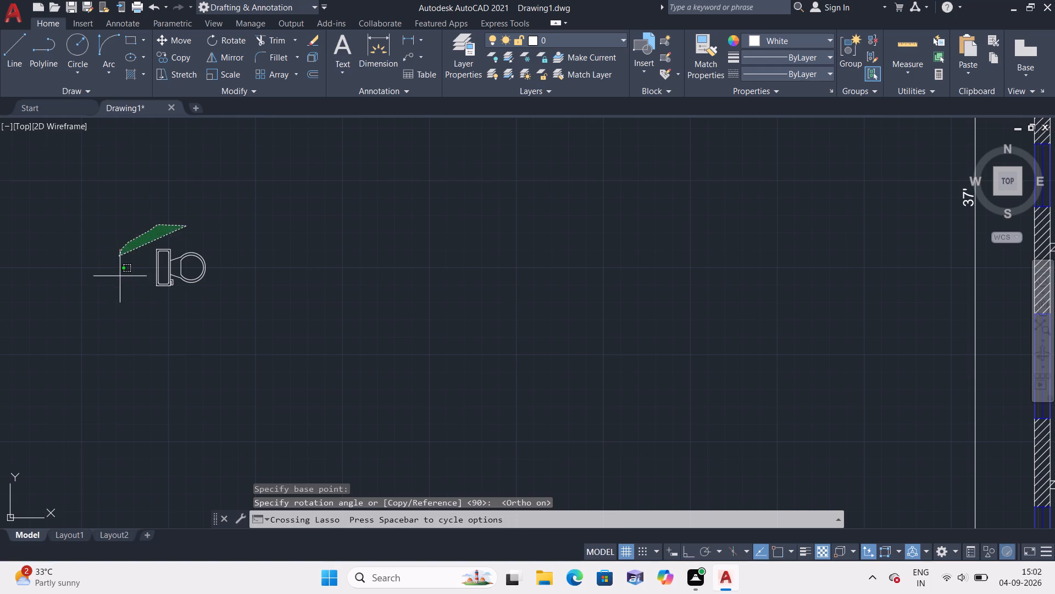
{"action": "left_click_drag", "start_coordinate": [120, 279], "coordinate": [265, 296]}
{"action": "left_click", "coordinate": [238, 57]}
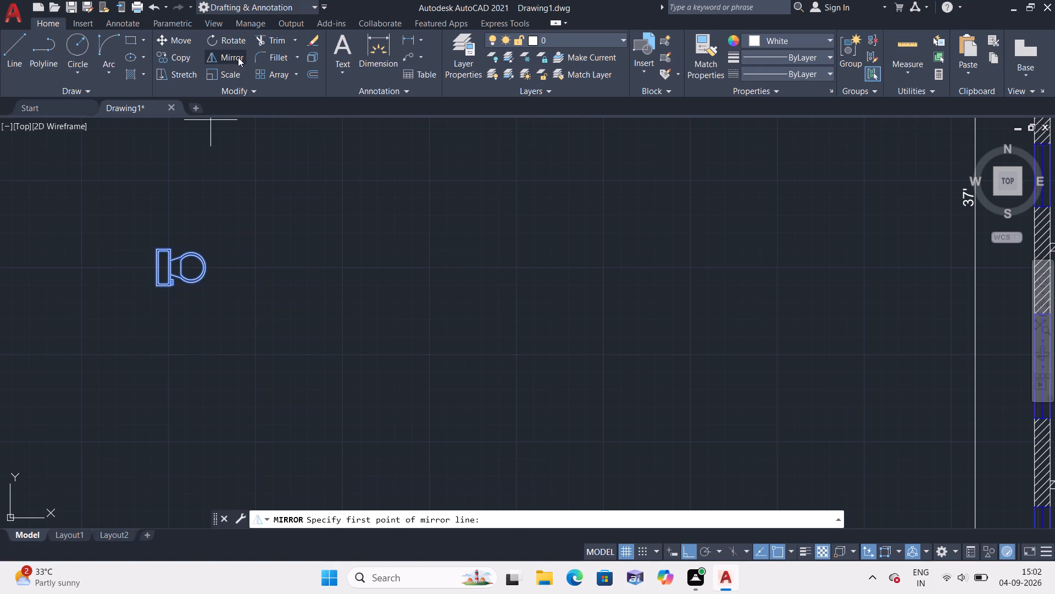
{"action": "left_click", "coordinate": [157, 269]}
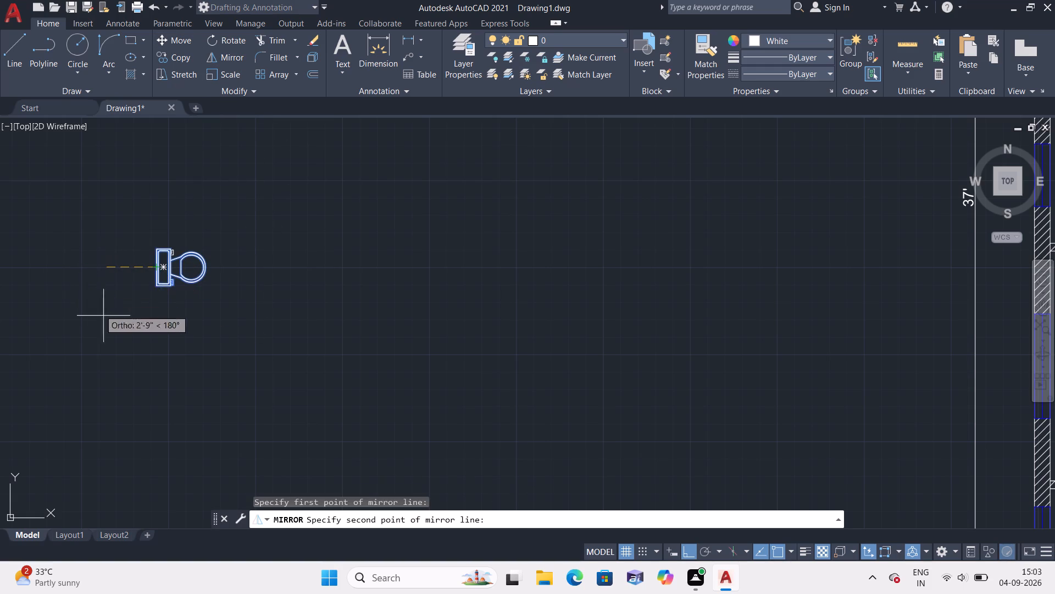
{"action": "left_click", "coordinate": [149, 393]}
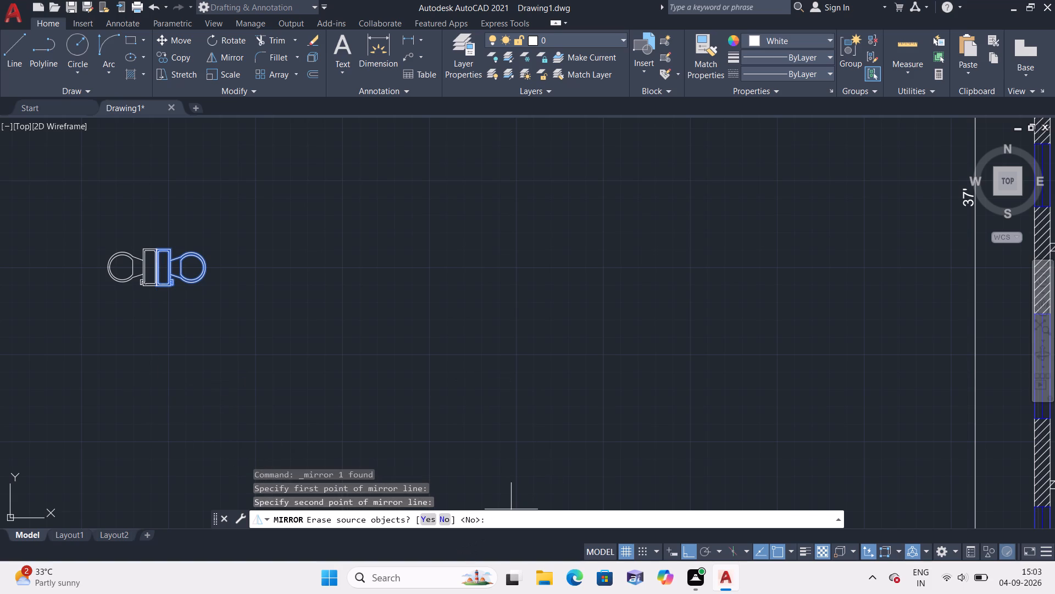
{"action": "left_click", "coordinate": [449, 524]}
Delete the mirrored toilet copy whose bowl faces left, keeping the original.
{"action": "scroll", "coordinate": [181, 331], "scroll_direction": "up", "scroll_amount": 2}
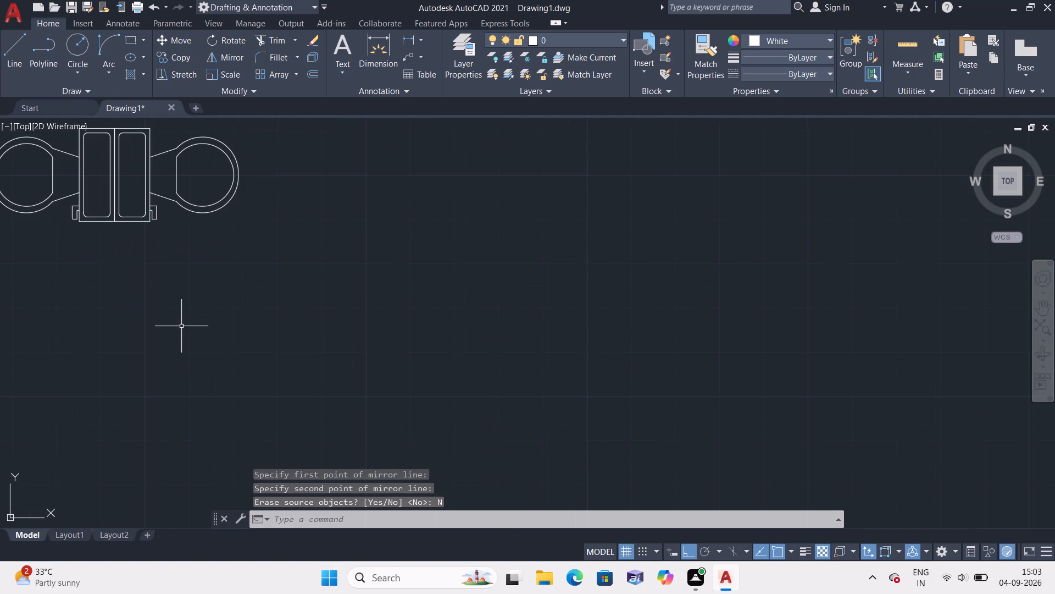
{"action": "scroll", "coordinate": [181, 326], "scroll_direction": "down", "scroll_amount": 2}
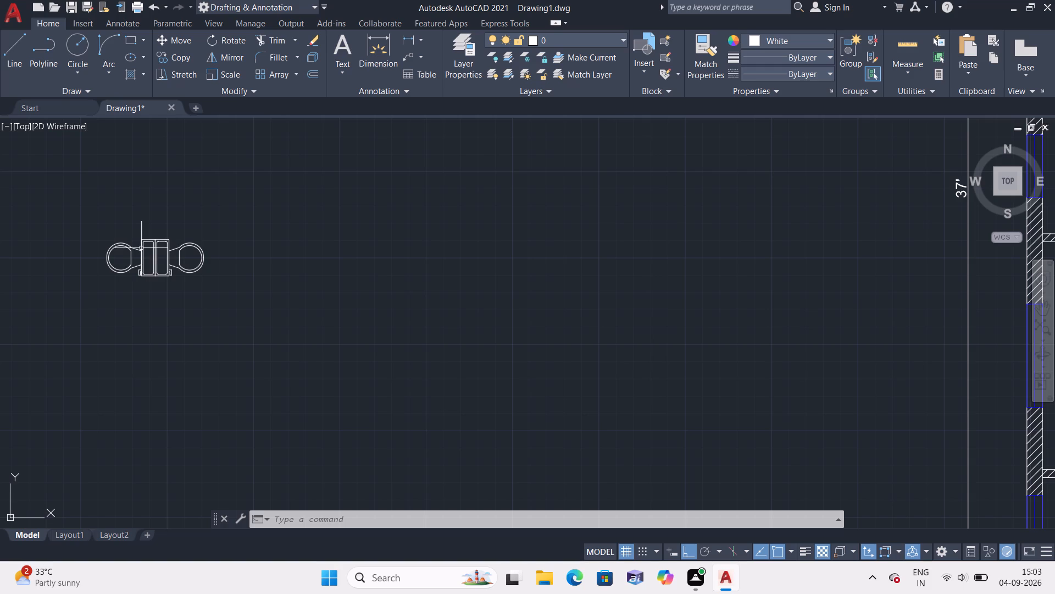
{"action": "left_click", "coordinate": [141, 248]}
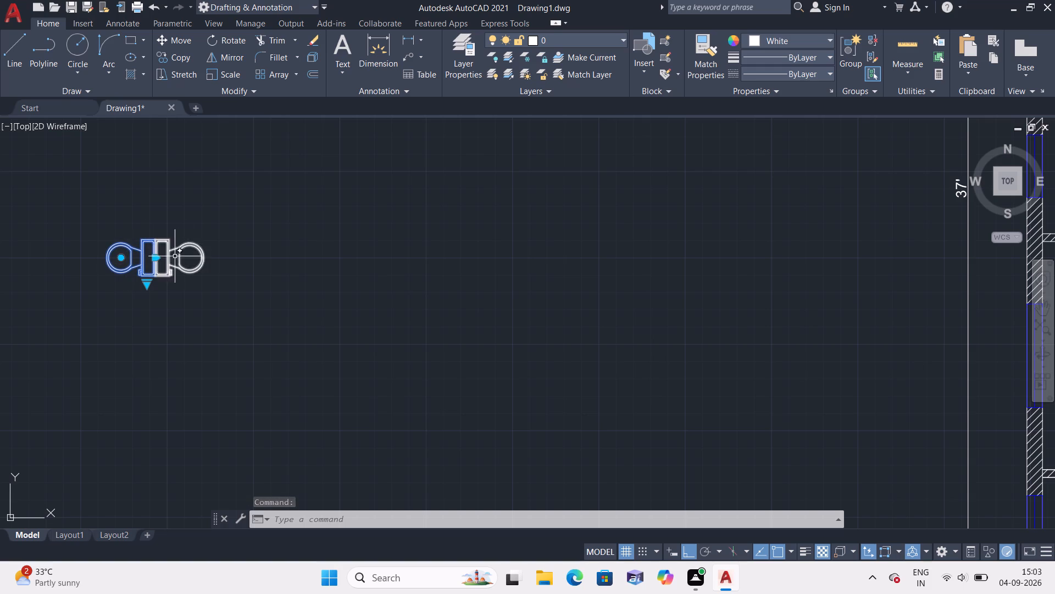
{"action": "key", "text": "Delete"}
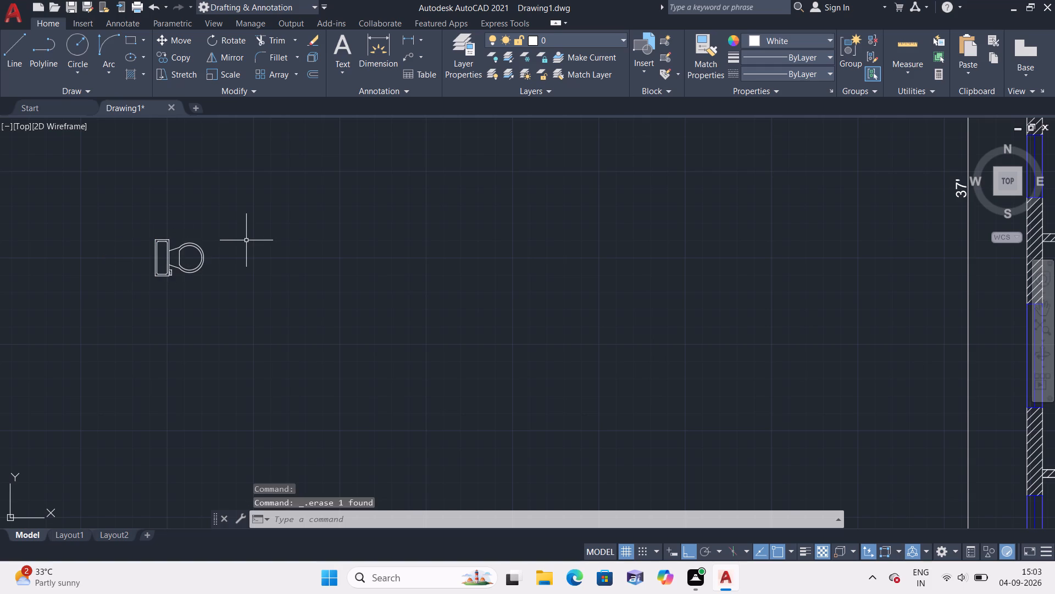
Mirror the toilet block about a vertical line at the front of its bowl, keeping the source object.
{"action": "scroll", "coordinate": [246, 241], "scroll_direction": "down", "scroll_amount": 1}
{"action": "left_click", "coordinate": [196, 244]}
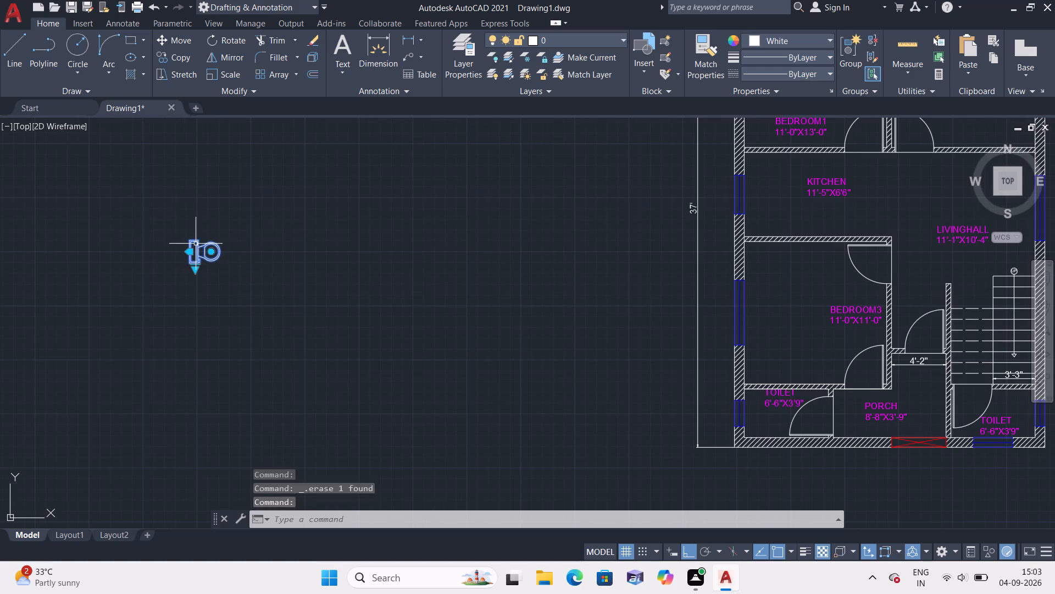
{"action": "left_click", "coordinate": [227, 57]}
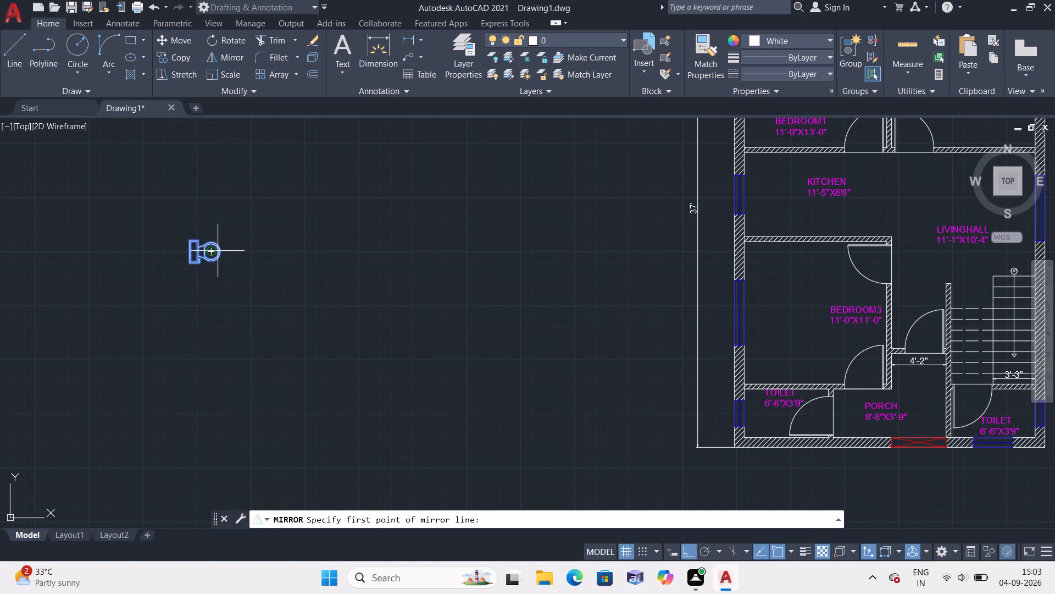
{"action": "left_click", "coordinate": [218, 254]}
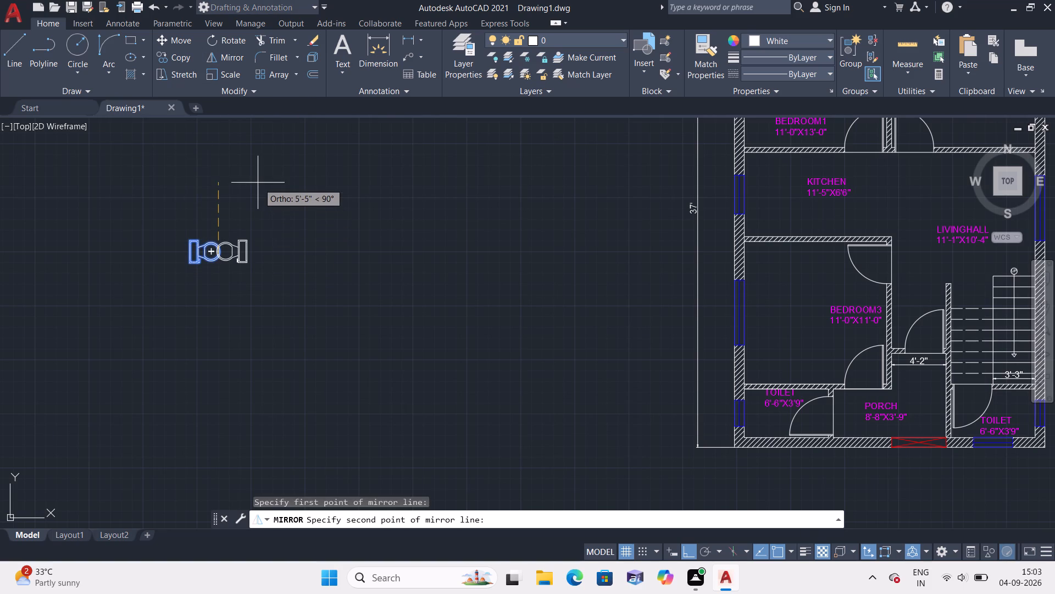
{"action": "left_click", "coordinate": [247, 151]}
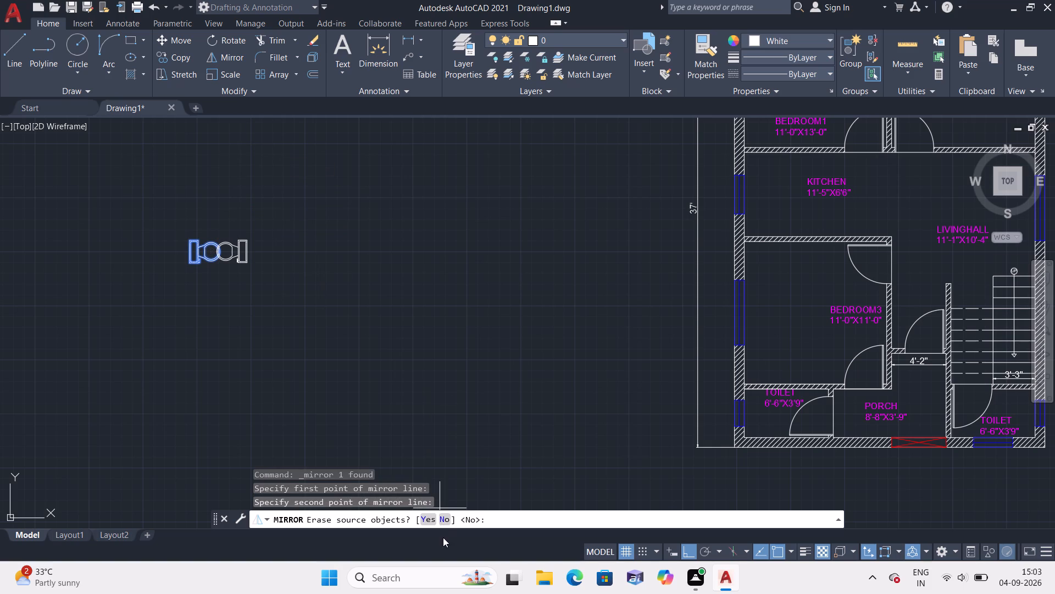
{"action": "left_click", "coordinate": [446, 520]}
Move the mirrored toilet by its tank's back edge to the outer window wall of the toilet room beside the stairs, with Ortho off.
{"action": "scroll", "coordinate": [303, 369], "scroll_direction": "up", "scroll_amount": 3}
{"action": "scroll", "coordinate": [218, 240], "scroll_direction": "down", "scroll_amount": 3}
{"action": "middle_click_drag", "start_coordinate": [218, 238], "coordinate": [269, 309]}
{"action": "scroll", "coordinate": [227, 241], "scroll_direction": "up", "scroll_amount": 2}
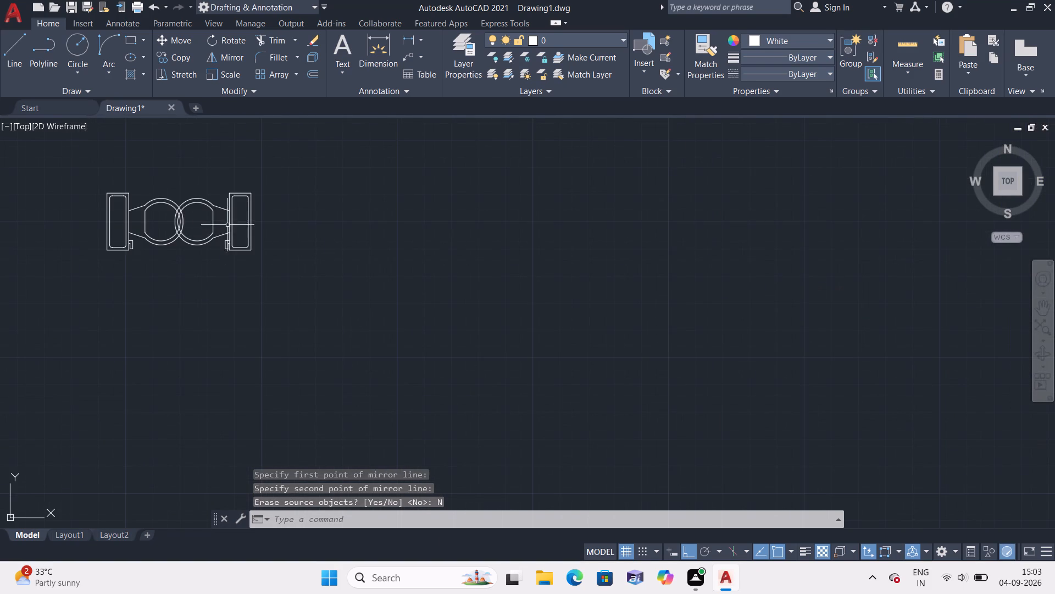
{"action": "left_click", "coordinate": [230, 219]}
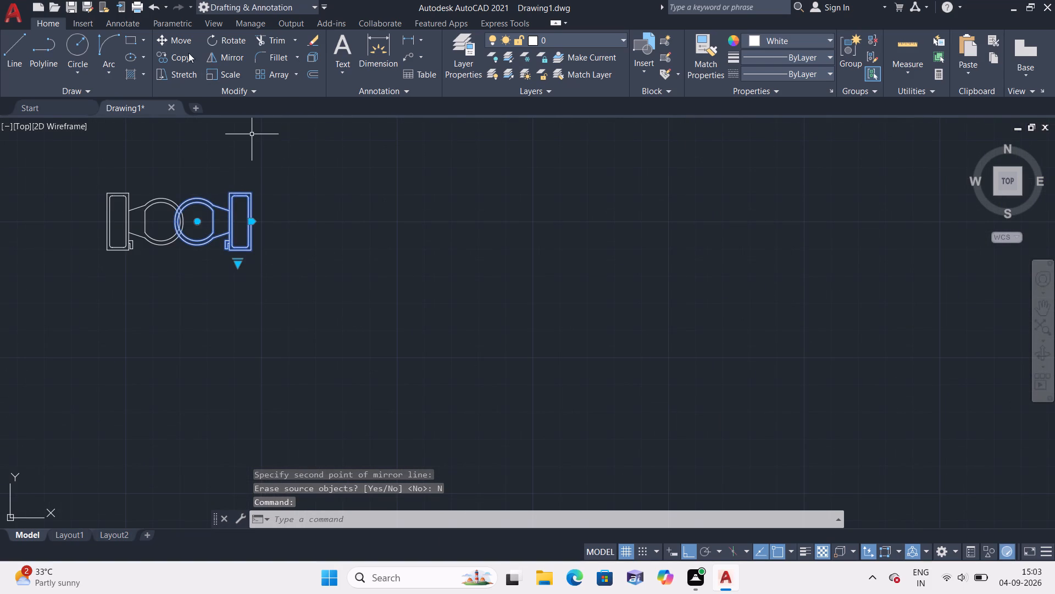
{"action": "left_click", "coordinate": [179, 37]}
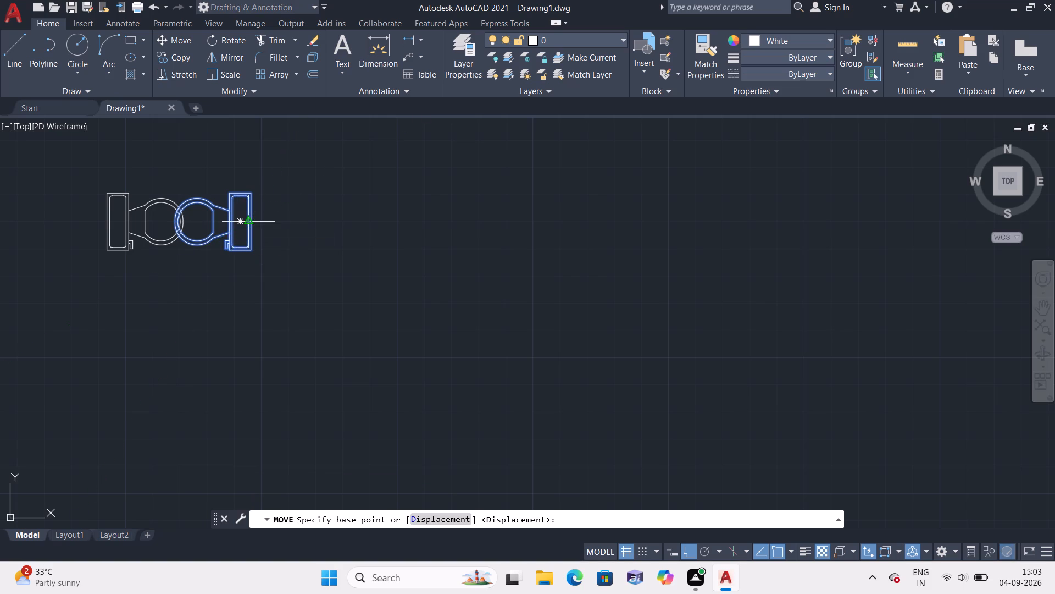
{"action": "left_click", "coordinate": [246, 224]}
{"action": "scroll", "coordinate": [499, 351], "scroll_direction": "down", "scroll_amount": 3}
{"action": "middle_click_drag", "start_coordinate": [547, 375], "coordinate": [372, 328]}
{"action": "scroll", "coordinate": [372, 328], "scroll_direction": "down", "scroll_amount": 1}
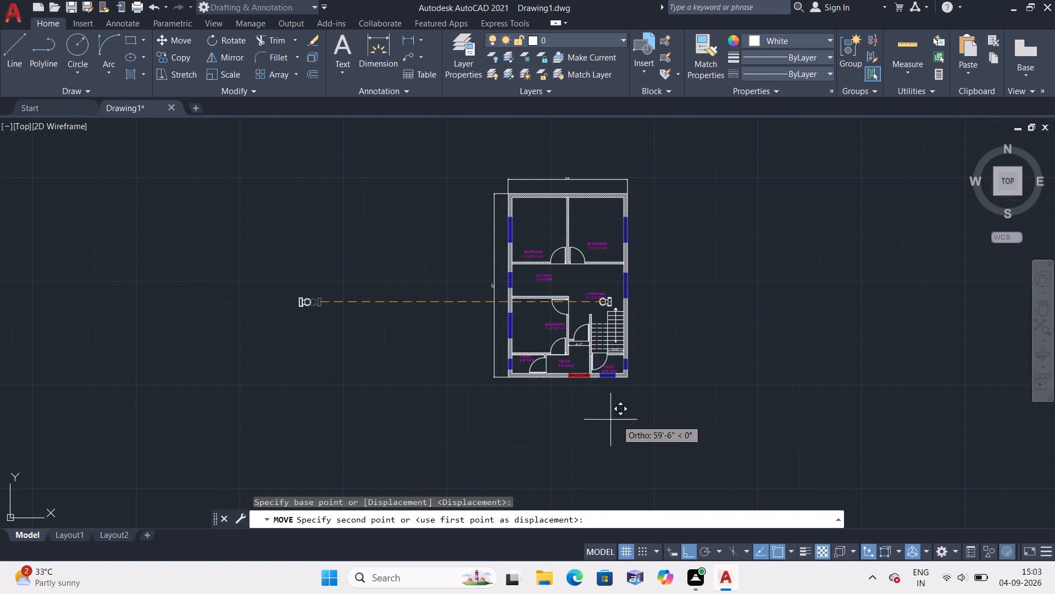
{"action": "key", "text": "F8"}
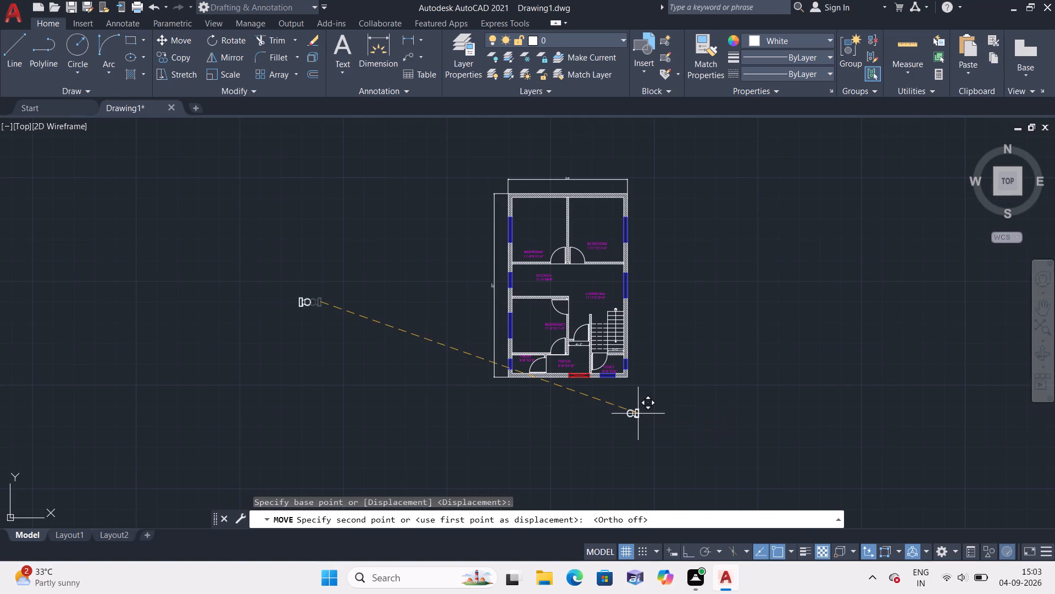
{"action": "scroll", "coordinate": [638, 414], "scroll_direction": "up", "scroll_amount": 4}
{"action": "middle_click_drag", "start_coordinate": [532, 183], "coordinate": [544, 237]}
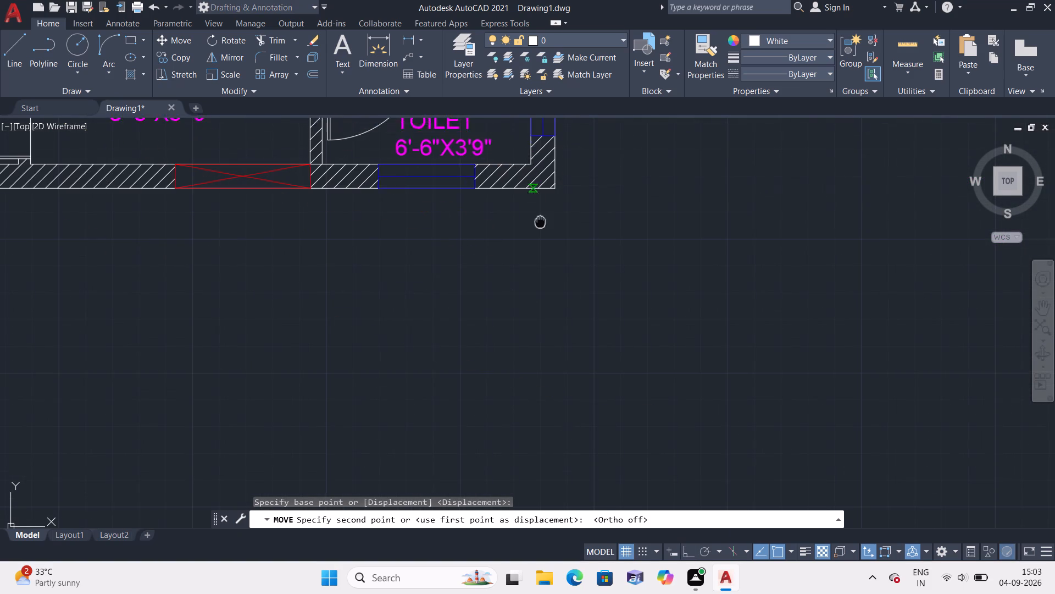
{"action": "middle_click_drag", "start_coordinate": [544, 237], "coordinate": [564, 331]}
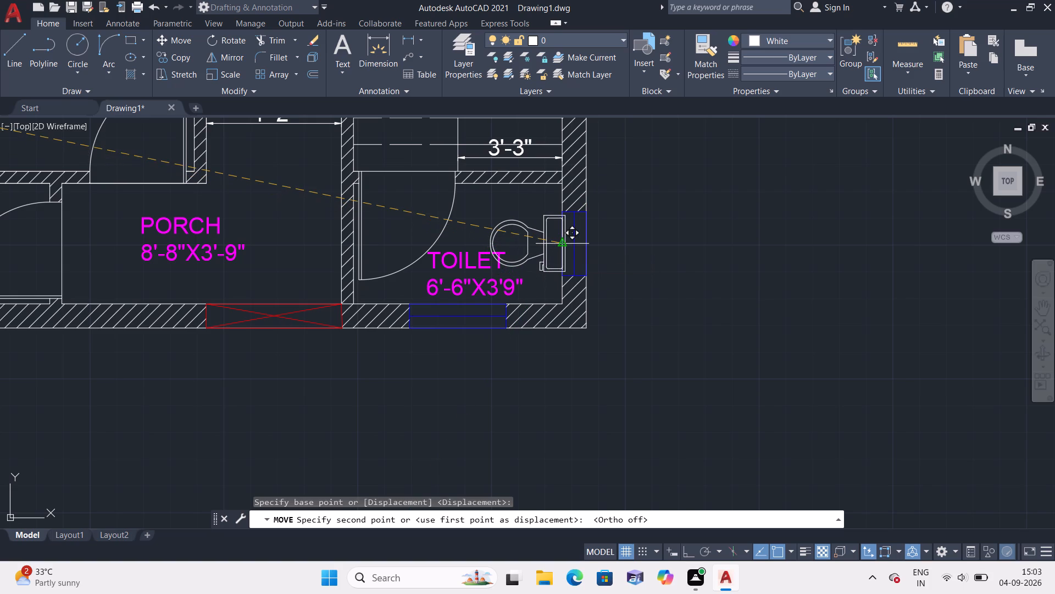
{"action": "left_click", "coordinate": [562, 246]}
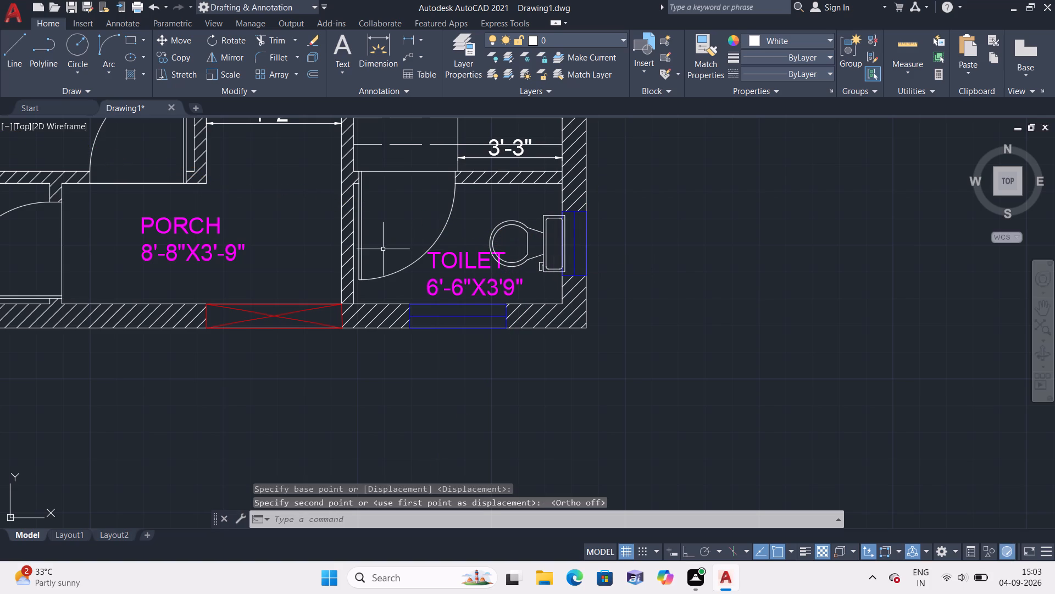
Move that toilet so its tank's back edge sits flush against the inner face of the window wall.
{"action": "scroll", "coordinate": [569, 245], "scroll_direction": "up", "scroll_amount": 3}
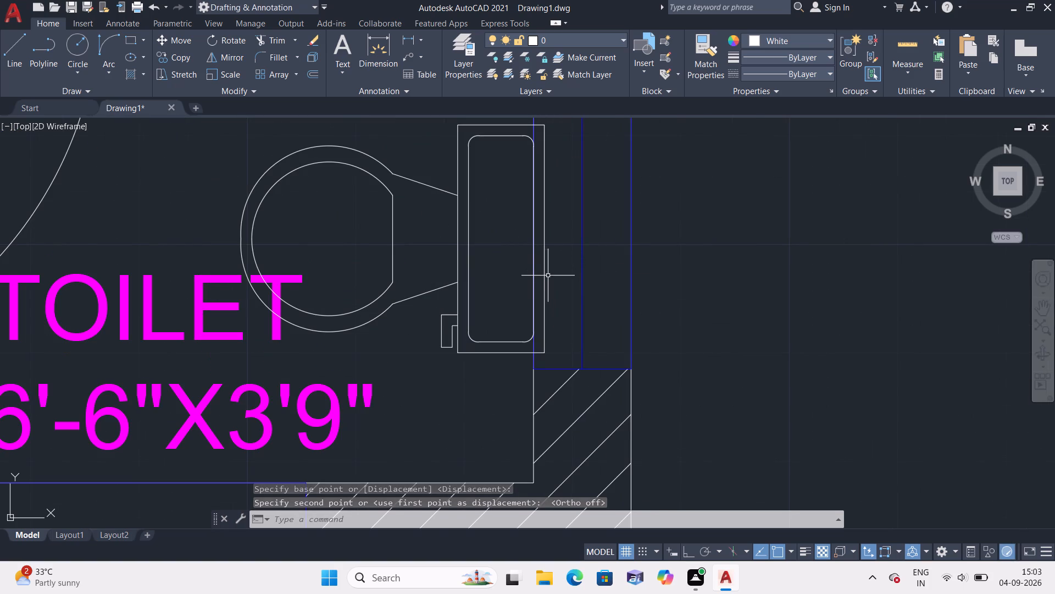
{"action": "left_click", "coordinate": [544, 287]}
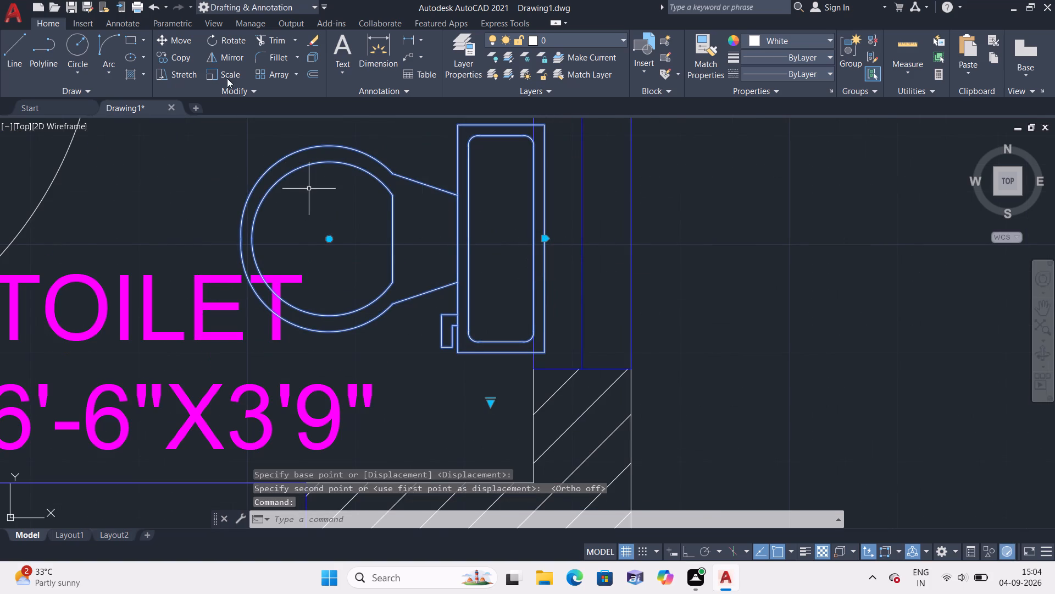
{"action": "left_click", "coordinate": [169, 46]}
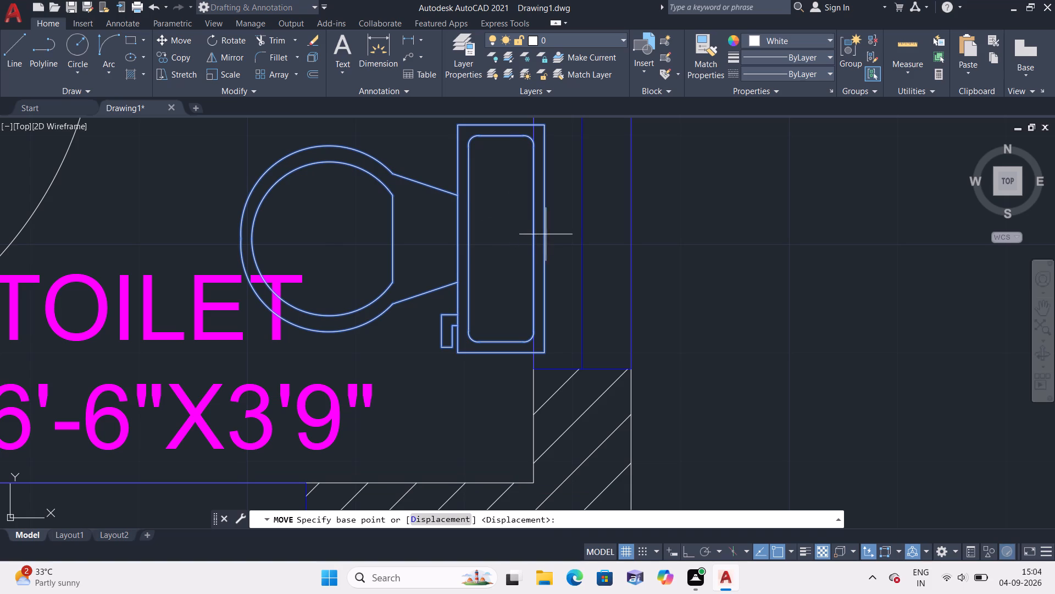
{"action": "left_click", "coordinate": [542, 243]}
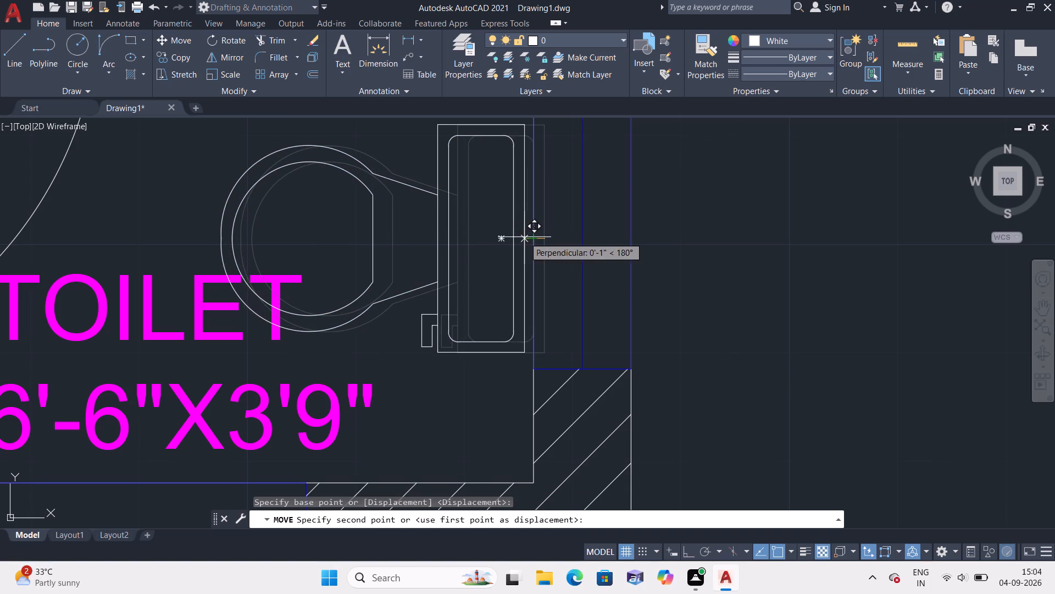
{"action": "left_click", "coordinate": [530, 237]}
Shift the TOILET 6'-6"X3'9" label in this room slightly down and left, away from the toilet bowl.
{"action": "scroll", "coordinate": [429, 230], "scroll_direction": "down", "scroll_amount": 2}
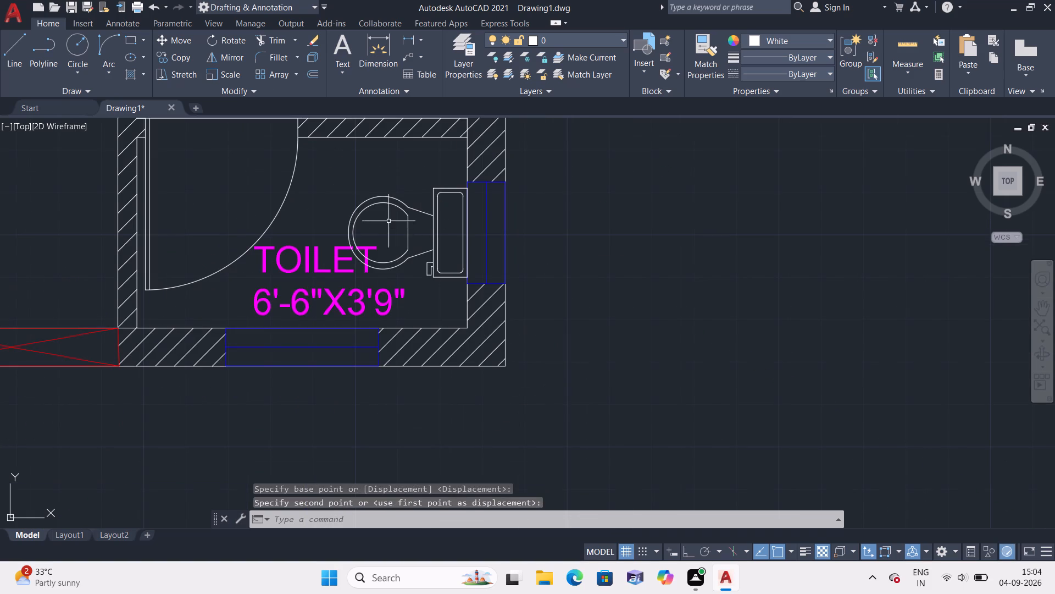
{"action": "scroll", "coordinate": [341, 203], "scroll_direction": "down", "scroll_amount": 1}
{"action": "middle_click_drag", "start_coordinate": [341, 203], "coordinate": [375, 207]}
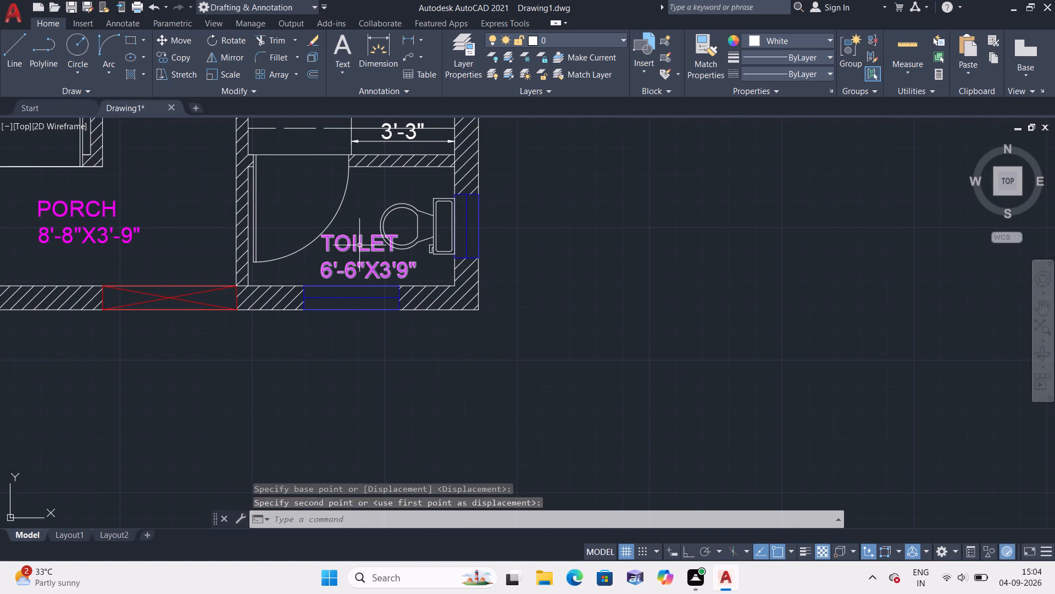
{"action": "left_click", "coordinate": [359, 244]}
{"action": "scroll", "coordinate": [335, 245], "scroll_direction": "up", "scroll_amount": 2}
{"action": "left_click", "coordinate": [298, 225]}
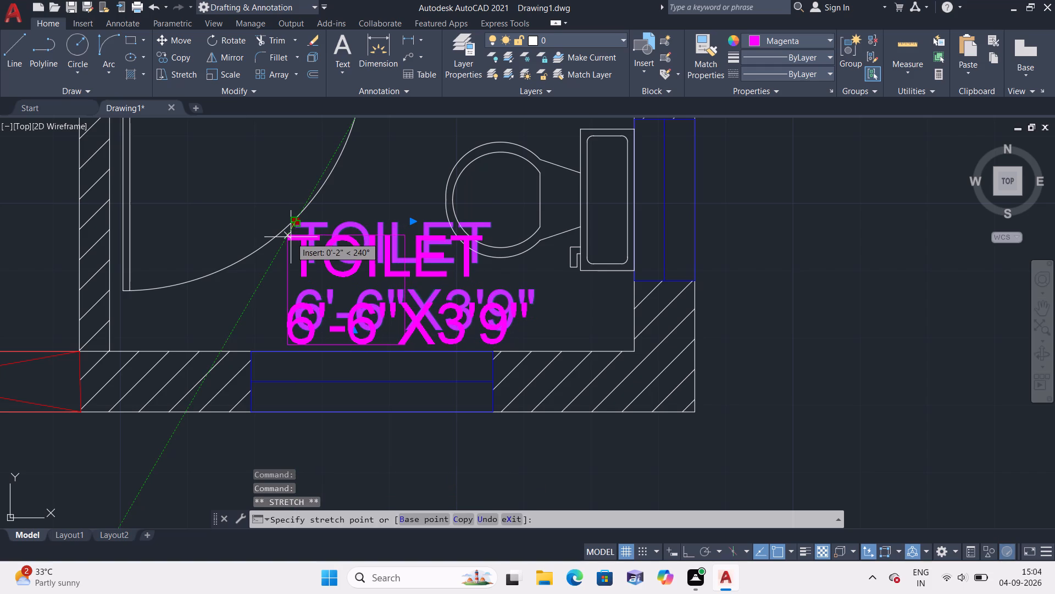
{"action": "left_click", "coordinate": [291, 237]}
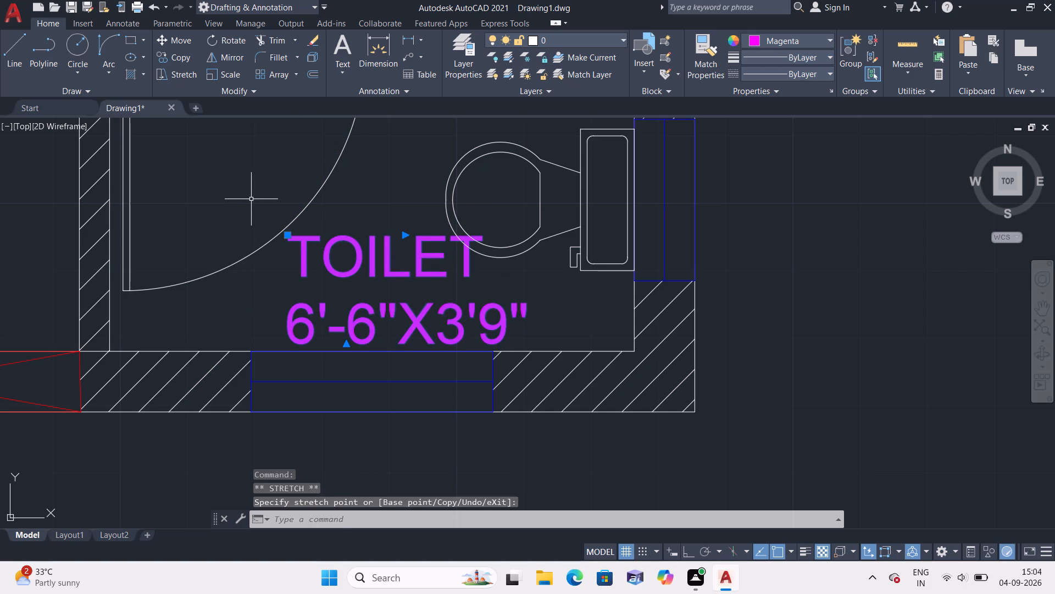
{"action": "key", "text": "Escape"}
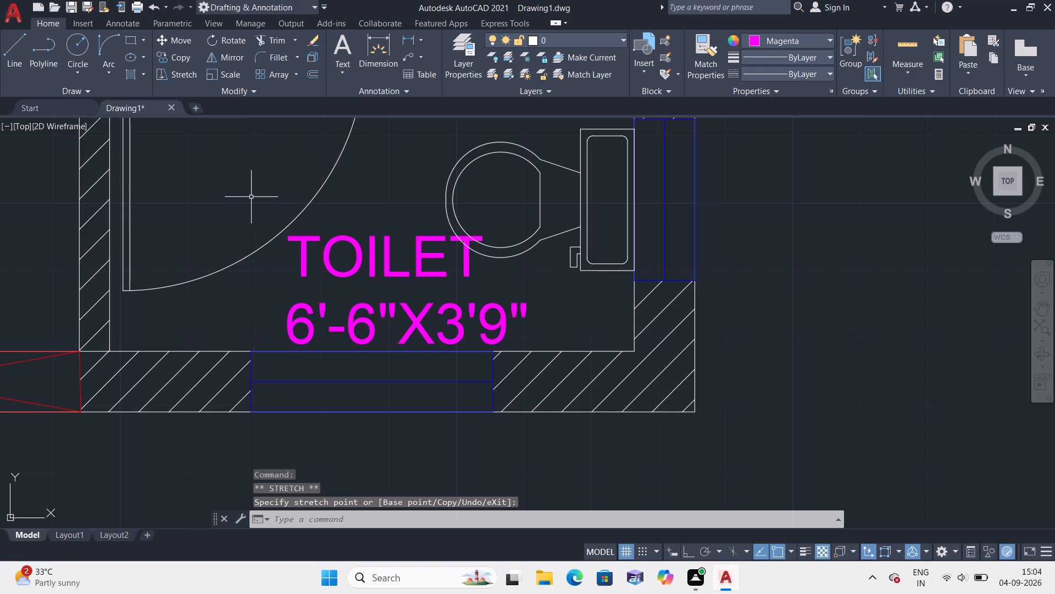
Move the original toilet block by its tank's back edge against the inner face of the window wall in the west toilet room.
{"action": "scroll", "coordinate": [249, 202], "scroll_direction": "down", "scroll_amount": 1}
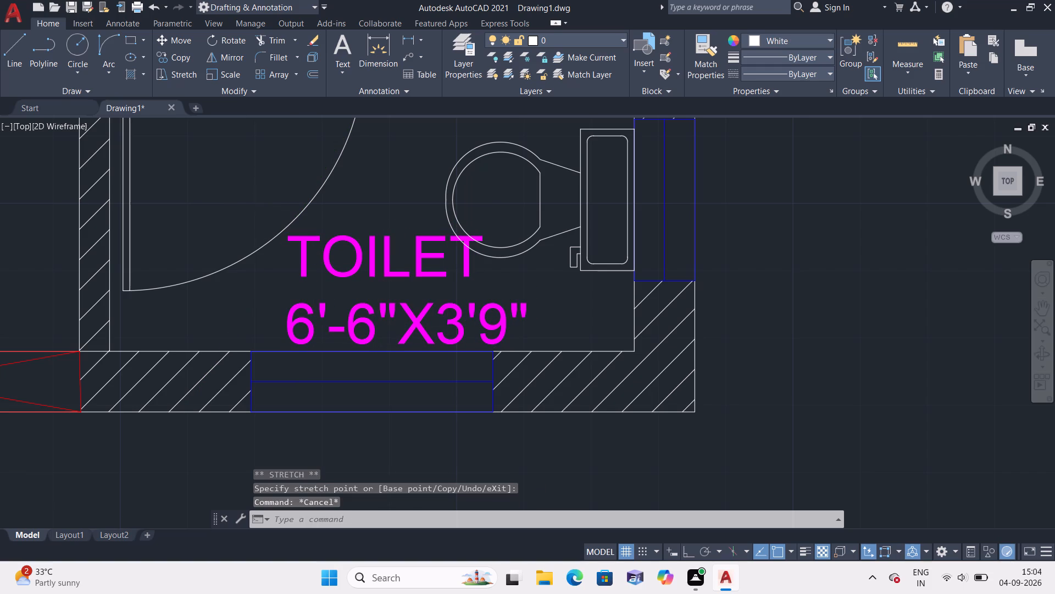
{"action": "scroll", "coordinate": [256, 218], "scroll_direction": "down", "scroll_amount": 1}
{"action": "middle_click_drag", "start_coordinate": [254, 196], "coordinate": [407, 229]}
{"action": "scroll", "coordinate": [408, 229], "scroll_direction": "down", "scroll_amount": 1}
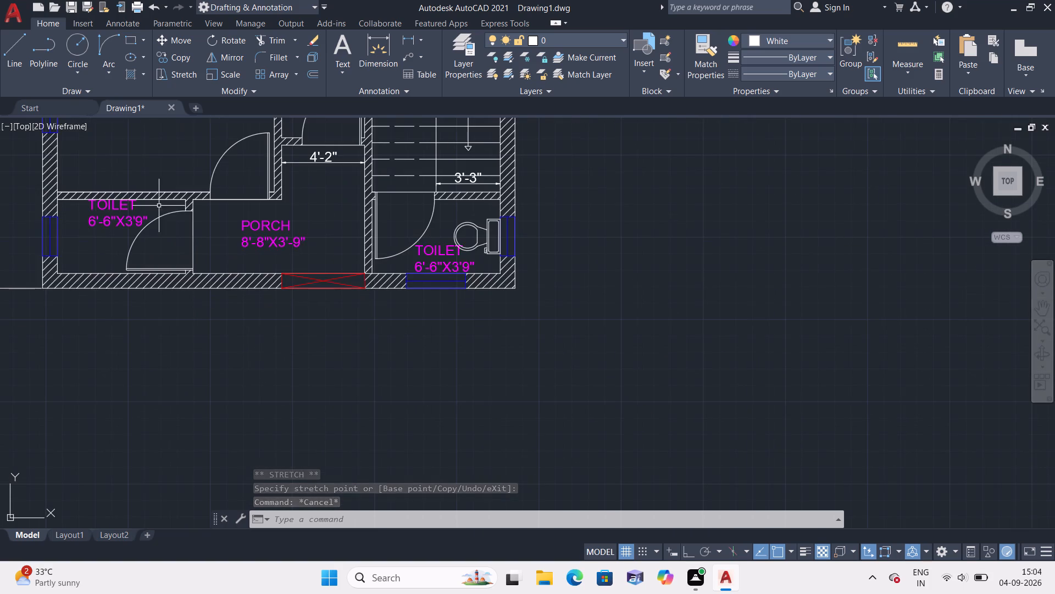
{"action": "scroll", "coordinate": [83, 207], "scroll_direction": "down", "scroll_amount": 1}
{"action": "middle_click_drag", "start_coordinate": [83, 207], "coordinate": [492, 368]}
{"action": "scroll", "coordinate": [491, 366], "scroll_direction": "down", "scroll_amount": 2}
{"action": "left_click_drag", "start_coordinate": [293, 274], "coordinate": [266, 344]}
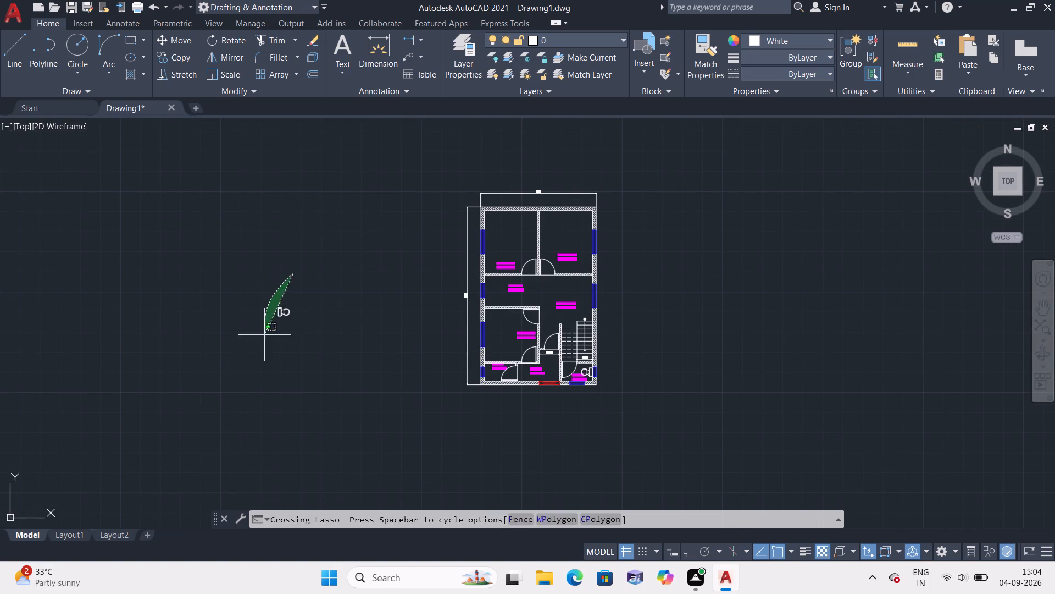
{"action": "left_click_drag", "start_coordinate": [266, 344], "coordinate": [326, 351]}
{"action": "left_click", "coordinate": [162, 40]}
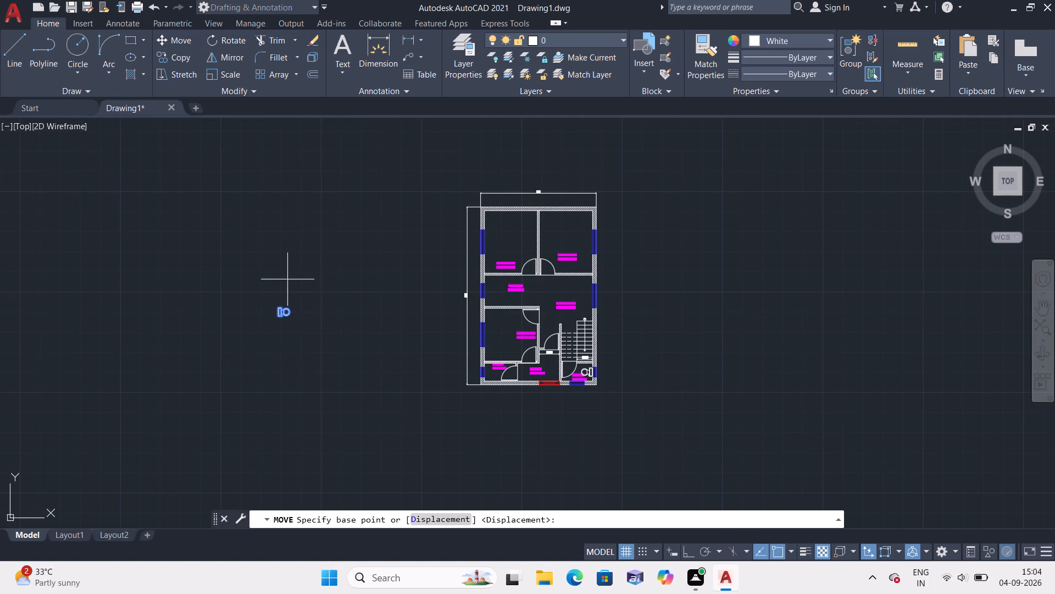
{"action": "scroll", "coordinate": [284, 300], "scroll_direction": "up", "scroll_amount": 5}
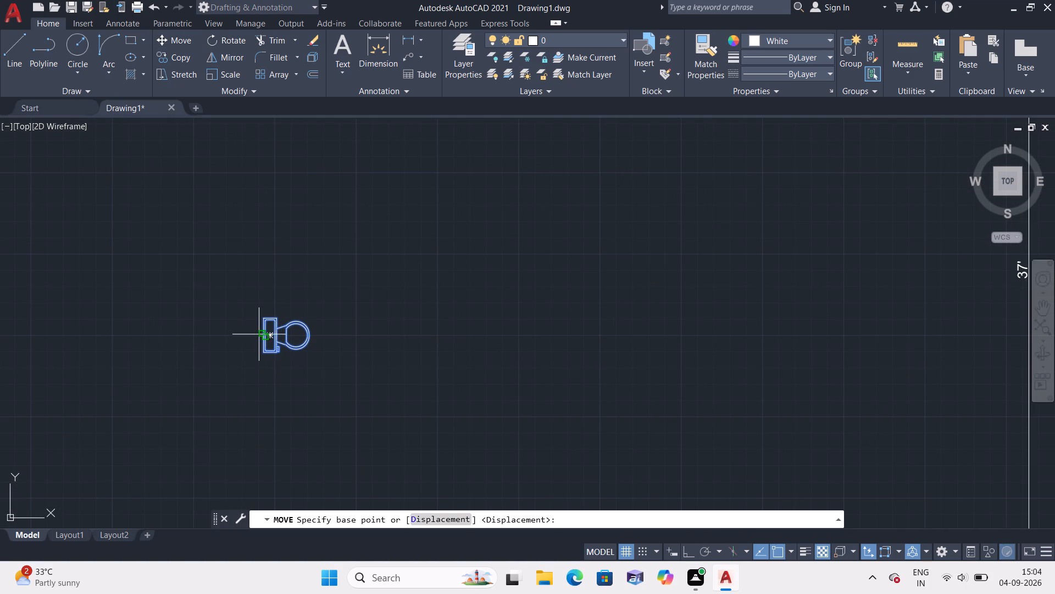
{"action": "left_click", "coordinate": [259, 334]}
{"action": "scroll", "coordinate": [583, 317], "scroll_direction": "down", "scroll_amount": 3}
{"action": "middle_click_drag", "start_coordinate": [580, 316], "coordinate": [246, 241]}
{"action": "scroll", "coordinate": [342, 266], "scroll_direction": "up", "scroll_amount": 1}
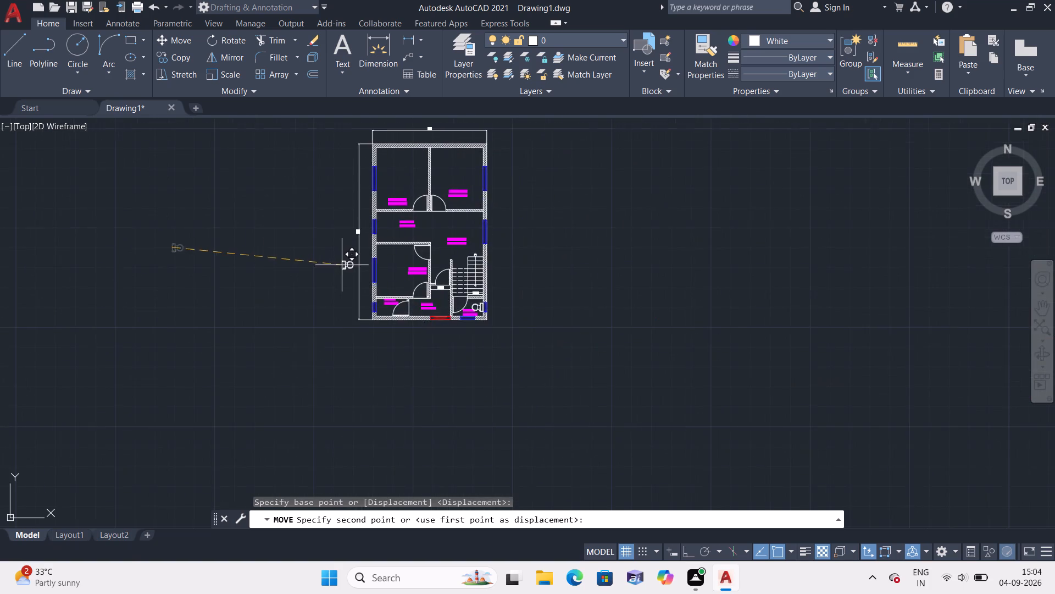
{"action": "scroll", "coordinate": [342, 266], "scroll_direction": "up", "scroll_amount": 3}
{"action": "scroll", "coordinate": [308, 372], "scroll_direction": "up", "scroll_amount": 3}
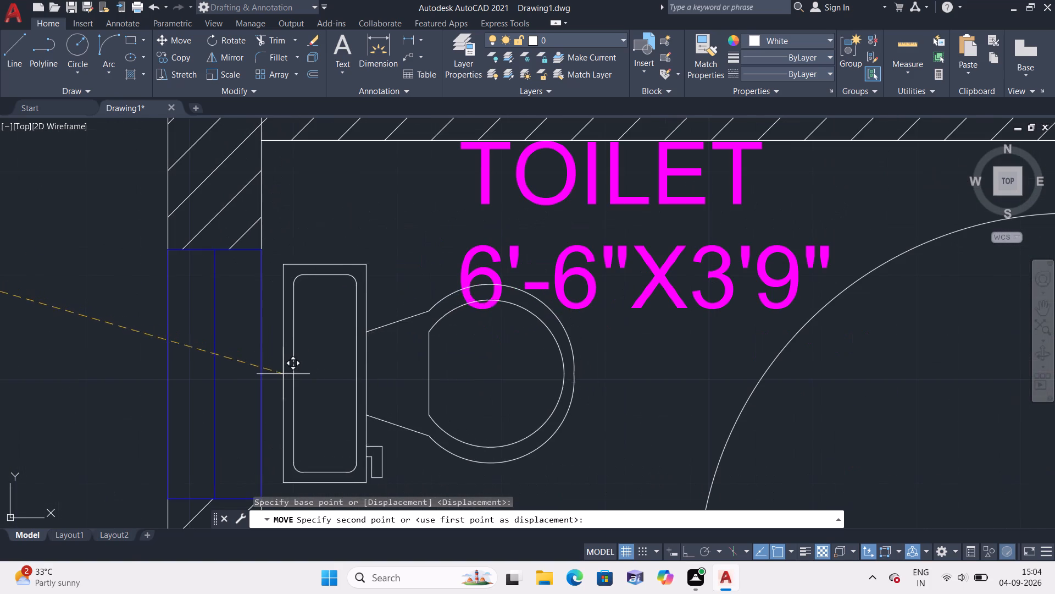
{"action": "left_click", "coordinate": [264, 371]}
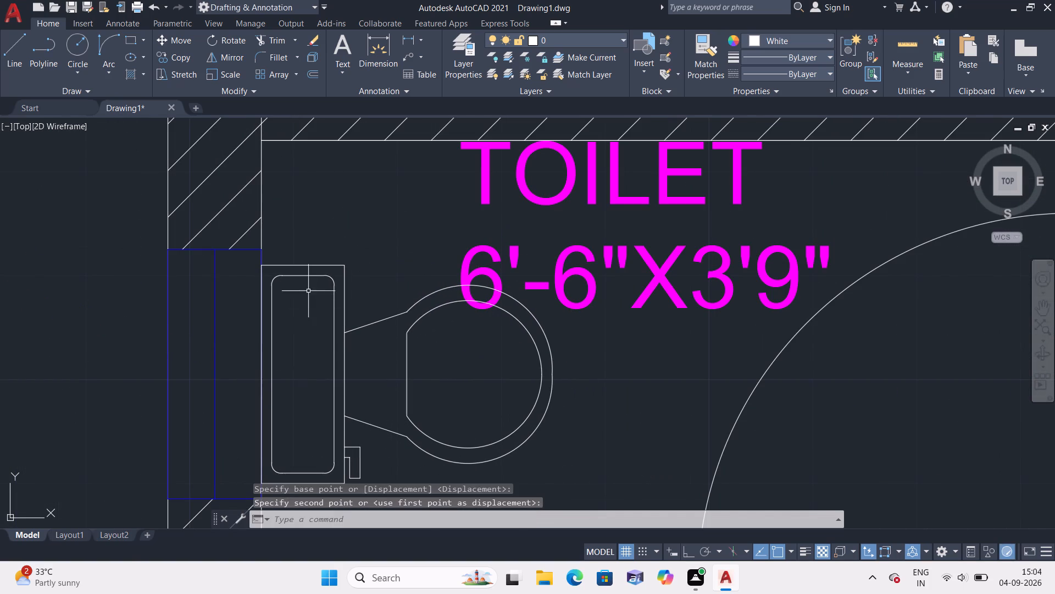
With Ortho on, draw a three-sided box outline on the kitchen side of the Bedroom3 wall, near its living hall end.
{"action": "scroll", "coordinate": [308, 282], "scroll_direction": "down", "scroll_amount": 2}
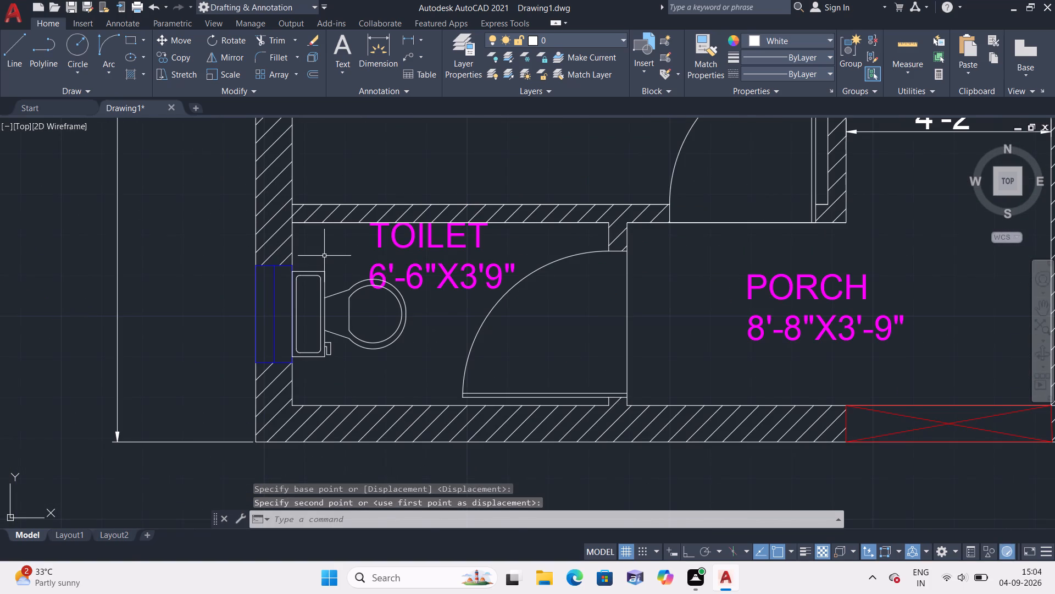
{"action": "scroll", "coordinate": [424, 302], "scroll_direction": "down", "scroll_amount": 1}
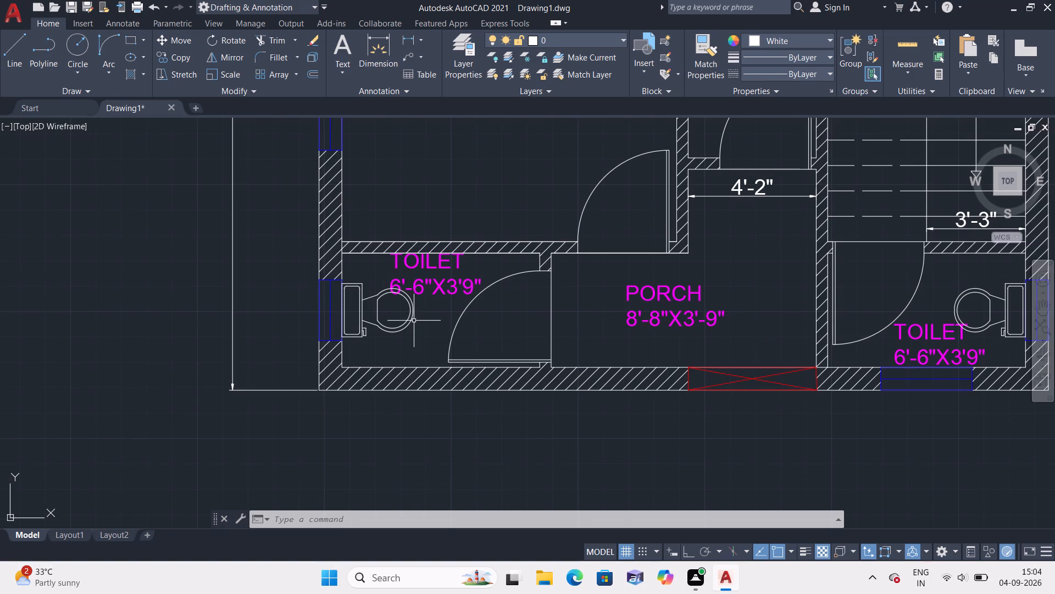
{"action": "scroll", "coordinate": [410, 327], "scroll_direction": "down", "scroll_amount": 2}
{"action": "middle_click_drag", "start_coordinate": [410, 327], "coordinate": [349, 458]}
{"action": "scroll", "coordinate": [349, 458], "scroll_direction": "down", "scroll_amount": 1}
{"action": "scroll", "coordinate": [396, 363], "scroll_direction": "up", "scroll_amount": 1}
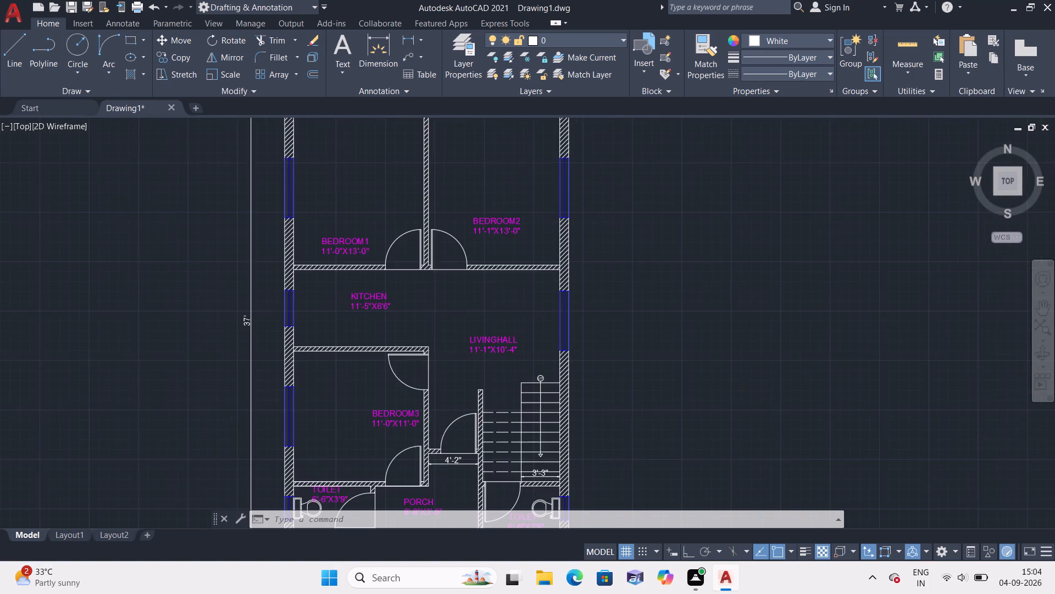
{"action": "scroll", "coordinate": [396, 362], "scroll_direction": "up", "scroll_amount": 2}
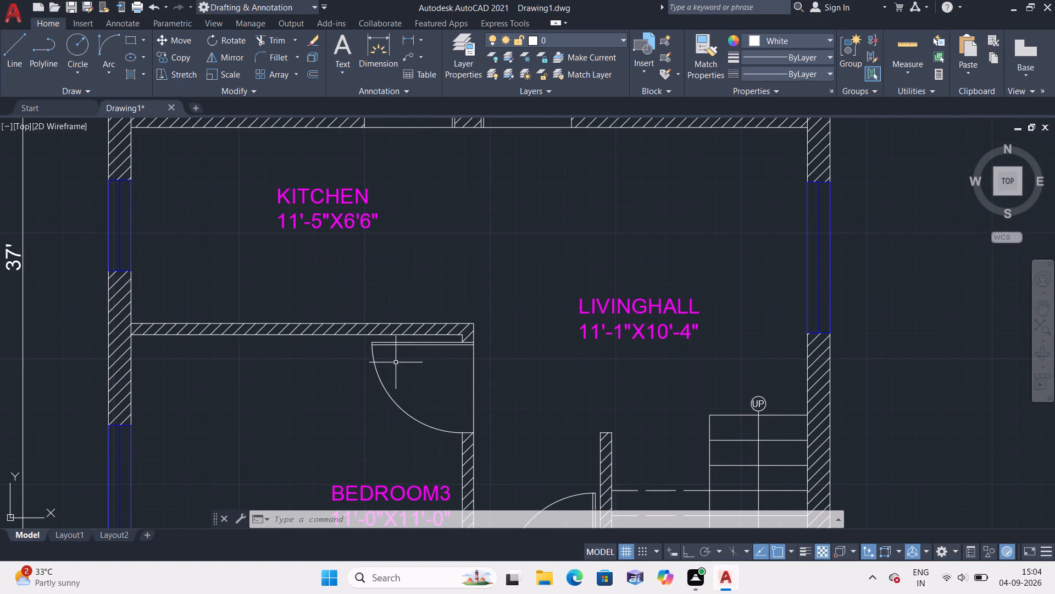
{"action": "type", "text": "l"}
{"action": "key", "text": "space"}
{"action": "scroll", "coordinate": [421, 299], "scroll_direction": "up", "scroll_amount": 1}
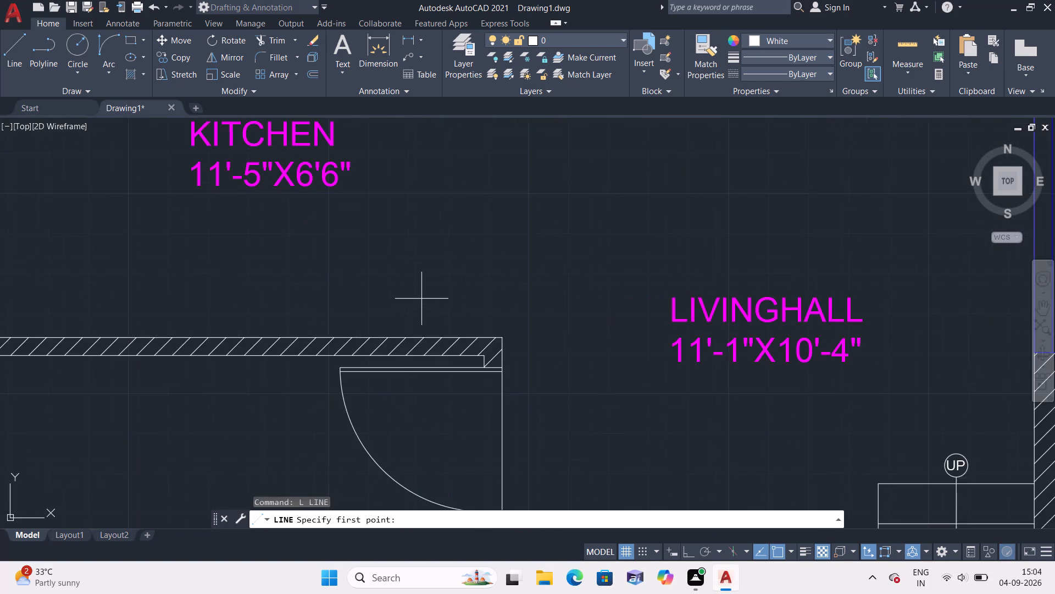
{"action": "scroll", "coordinate": [421, 299], "scroll_direction": "up", "scroll_amount": 1}
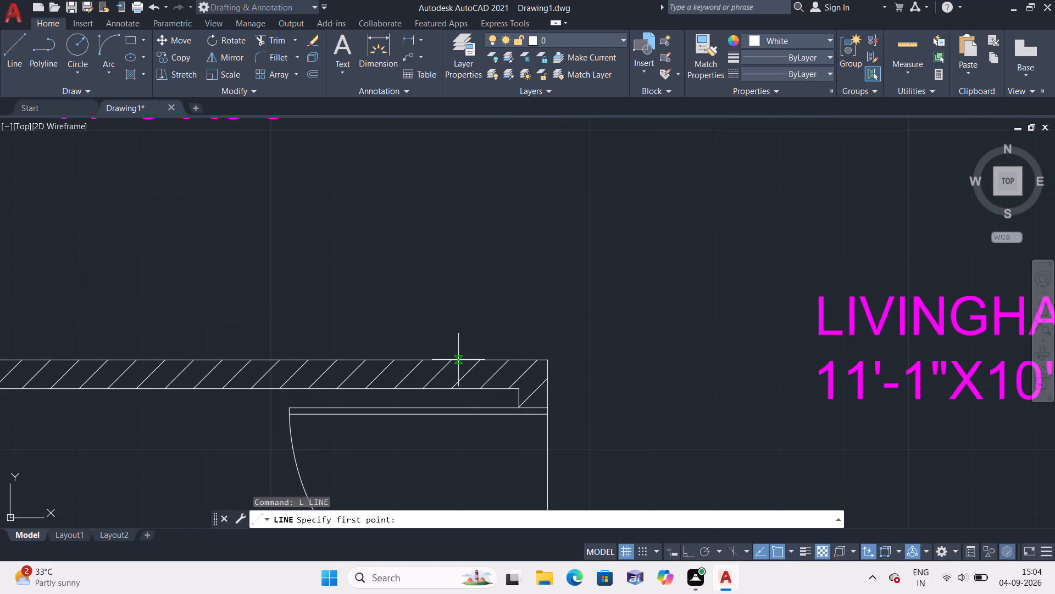
{"action": "left_click", "coordinate": [458, 359]}
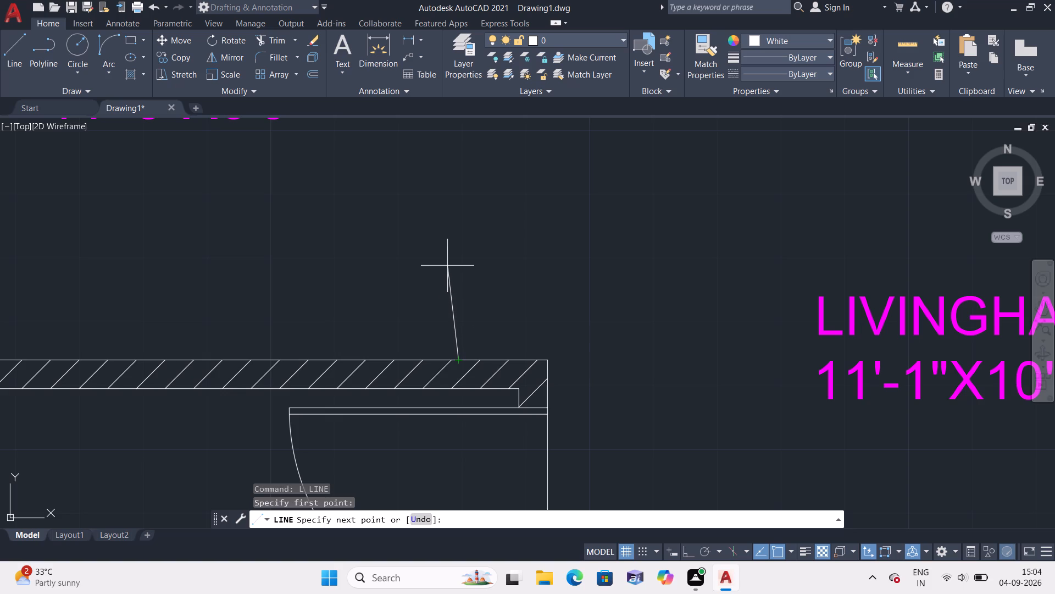
{"action": "key", "text": "F8"}
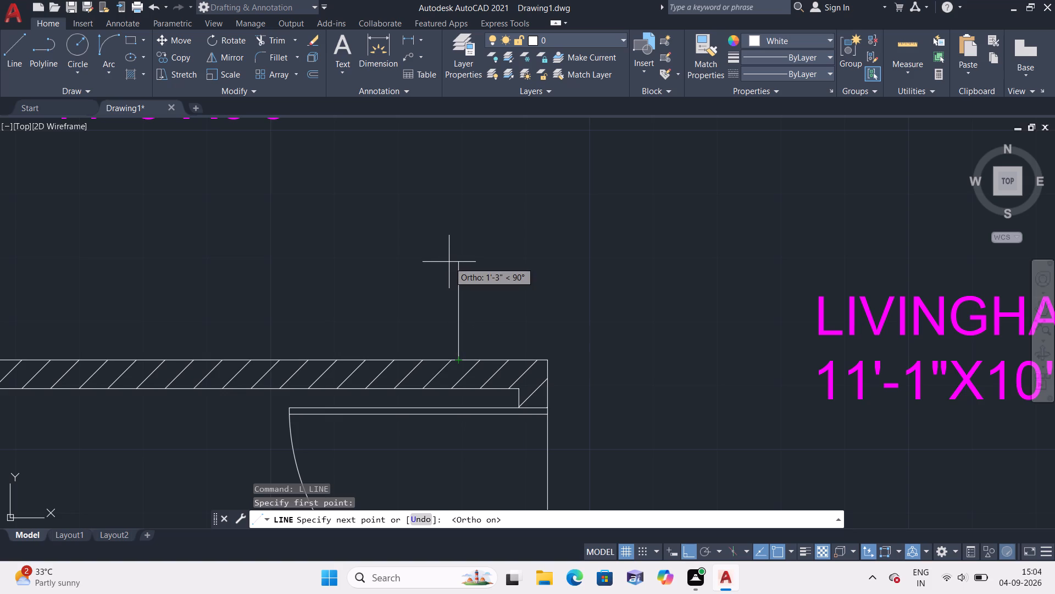
{"action": "left_click", "coordinate": [448, 269]}
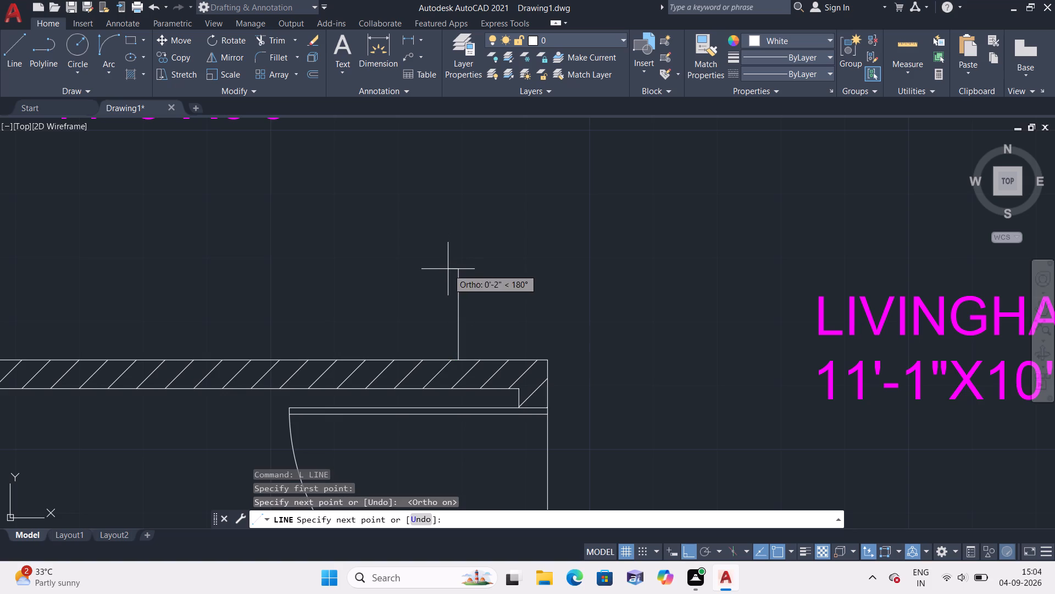
{"action": "left_click", "coordinate": [303, 284]}
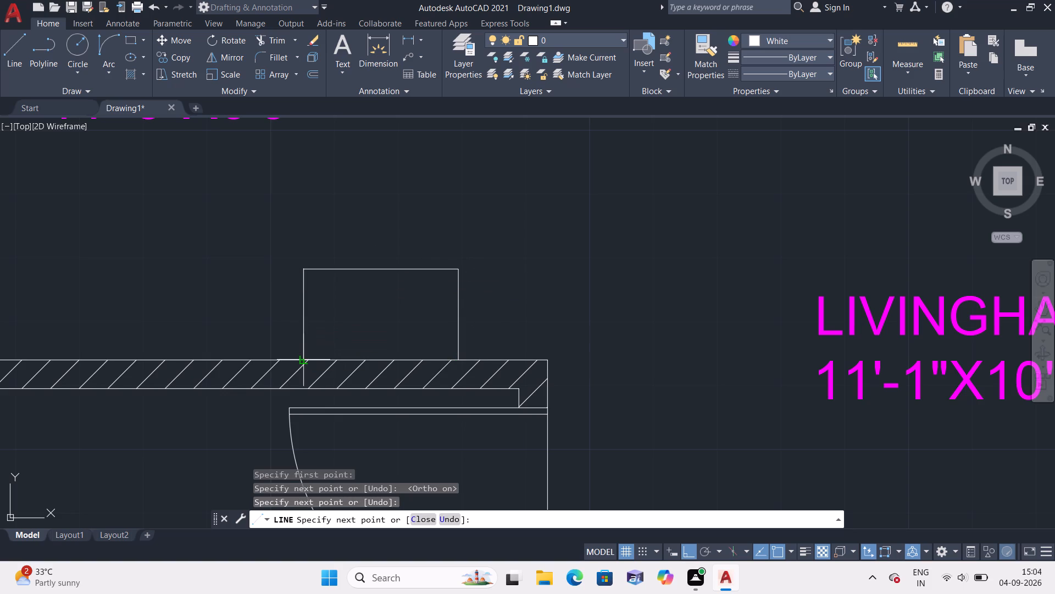
{"action": "left_click", "coordinate": [303, 360]}
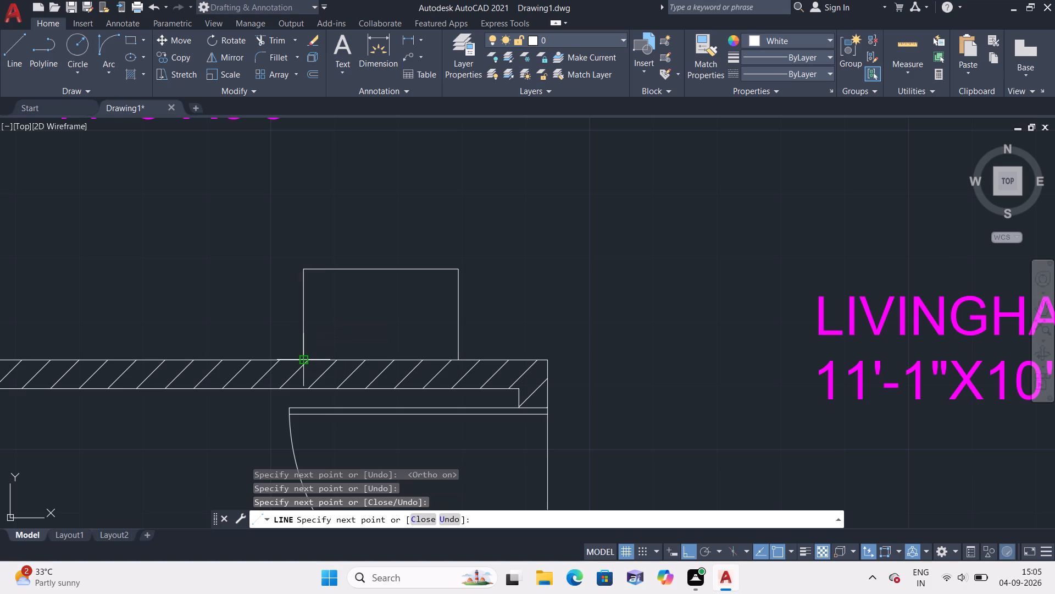
{"action": "key", "text": "Escape"}
Draw a shallow raised rectangle about 9" wide on the box's top edge, starting at its living hall side corner.
{"action": "key", "text": "space"}
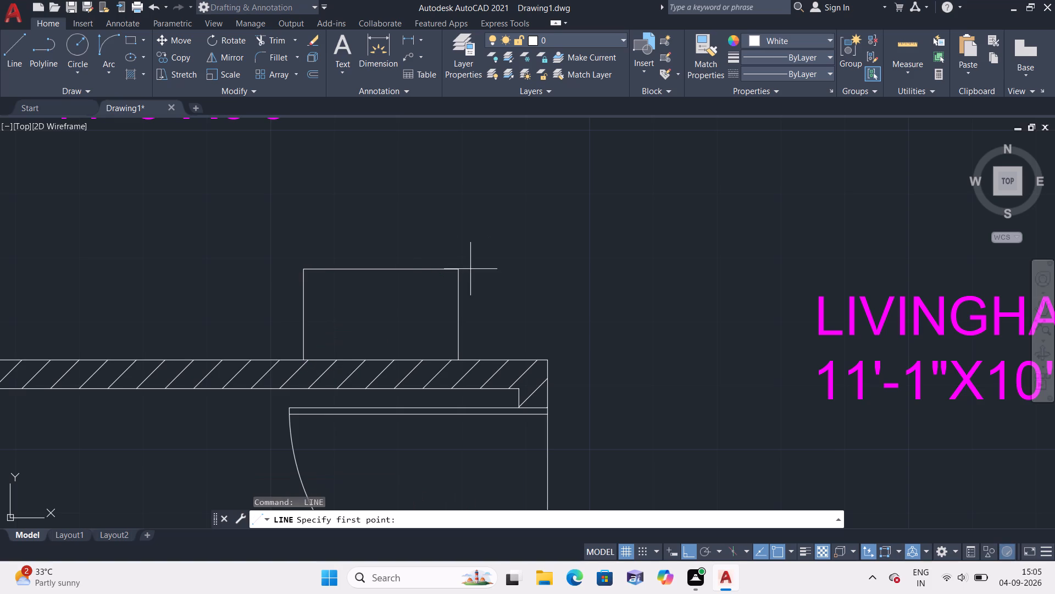
{"action": "left_click", "coordinate": [455, 266]}
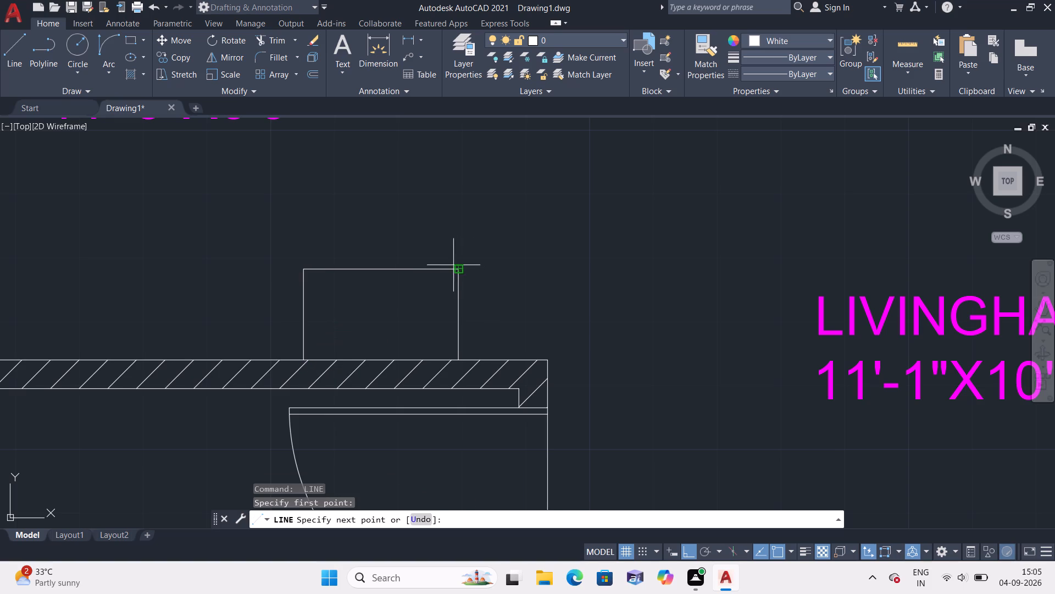
{"action": "left_click", "coordinate": [456, 258]}
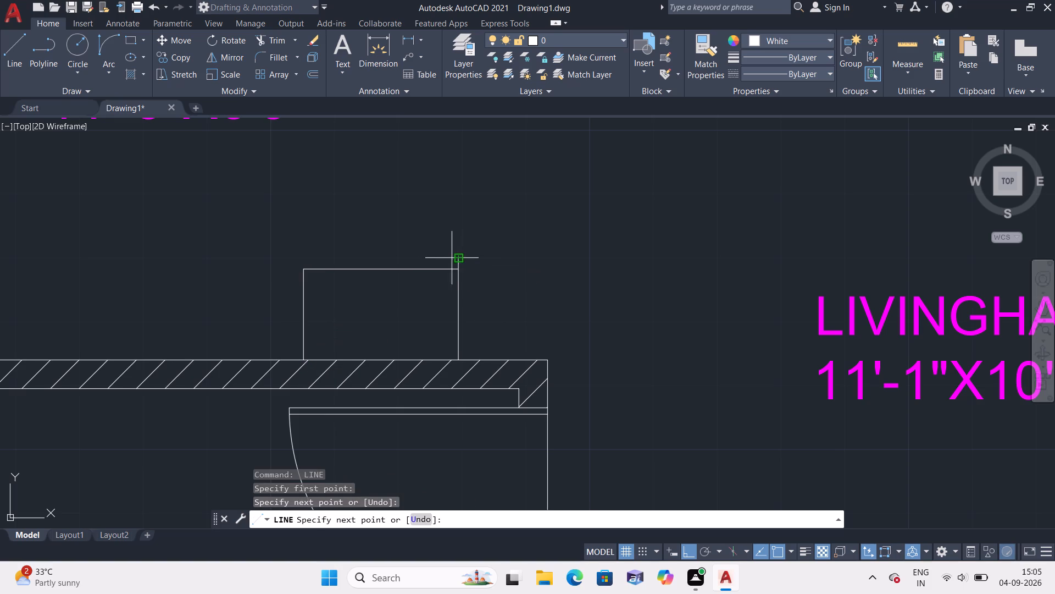
{"action": "left_click", "coordinate": [400, 255]}
{"action": "left_click", "coordinate": [401, 272]}
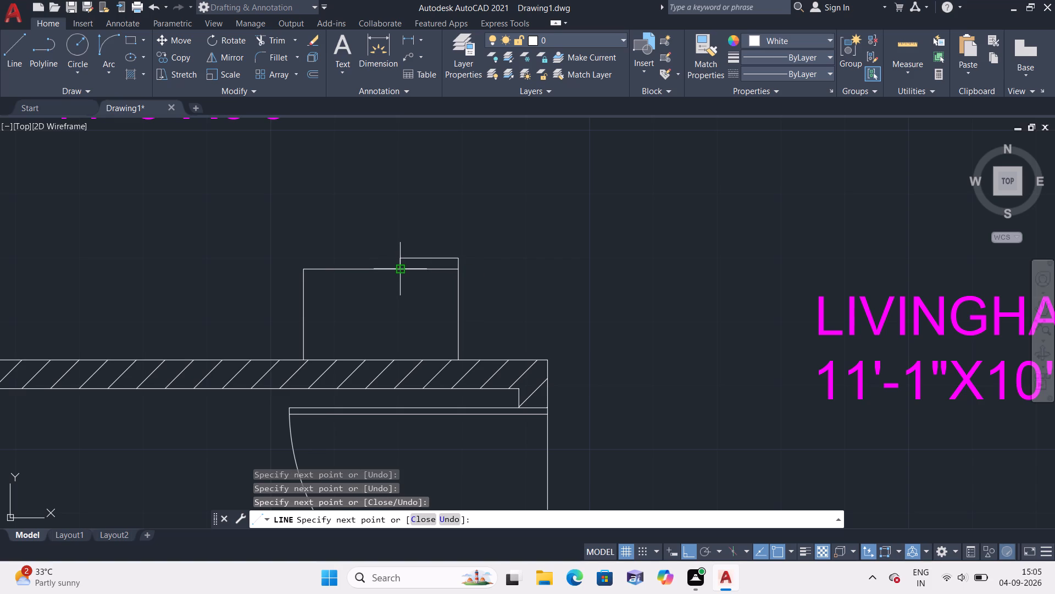
{"action": "key", "text": "Escape"}
Draw a horizontal line across the full width of the box, just below its top edge.
{"action": "key", "text": "space"}
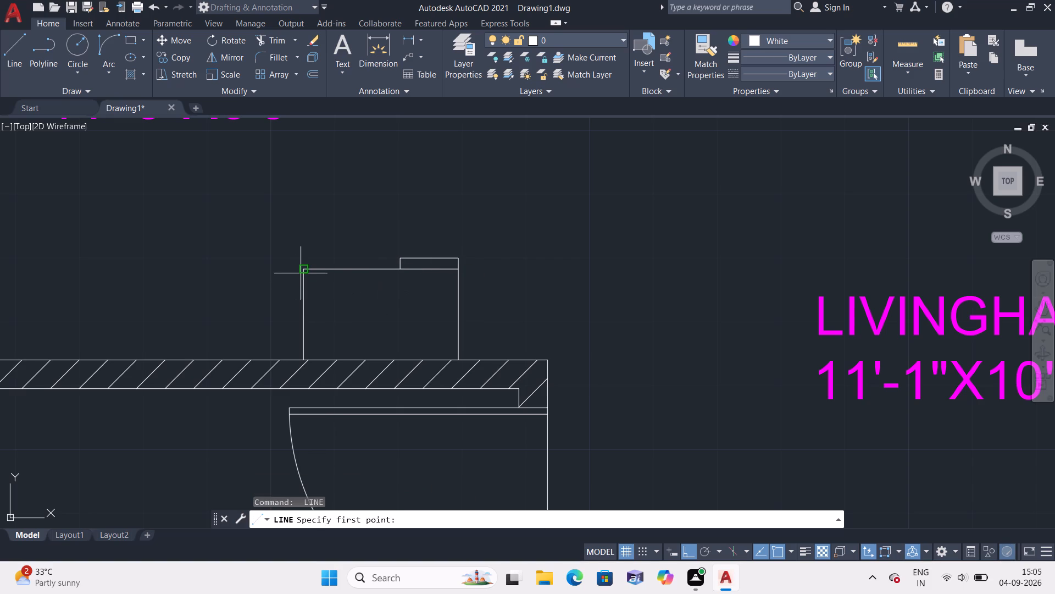
{"action": "scroll", "coordinate": [305, 272], "scroll_direction": "up", "scroll_amount": 3}
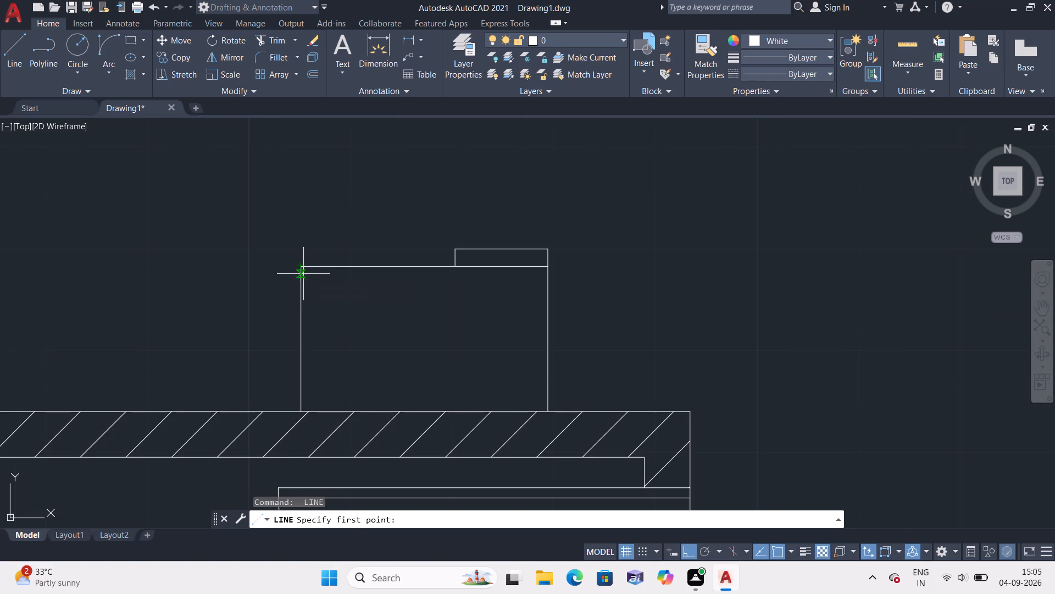
{"action": "left_click", "coordinate": [303, 278]}
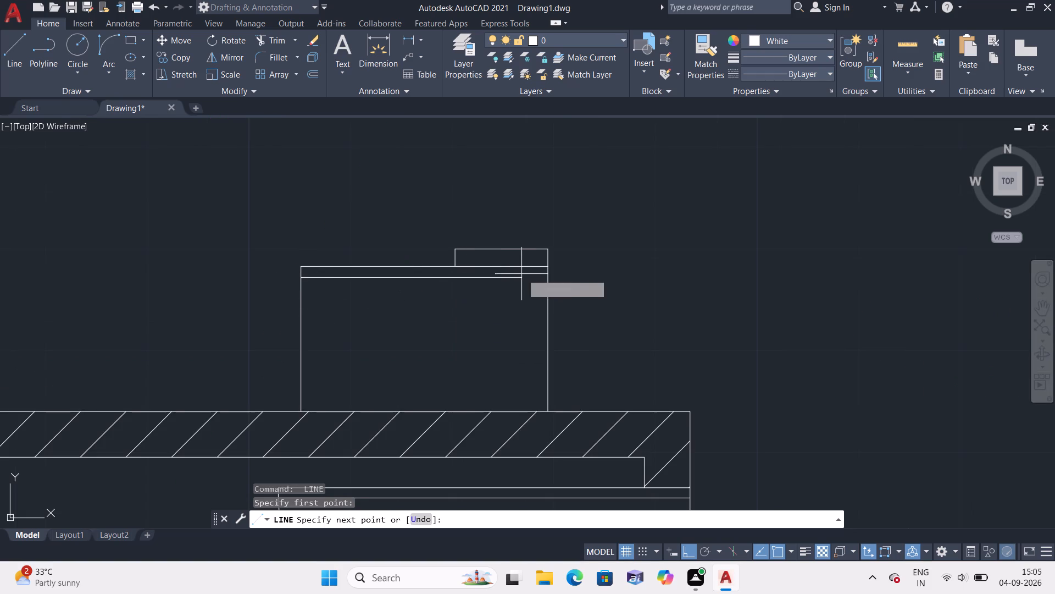
{"action": "left_click", "coordinate": [546, 279]}
{"action": "key", "text": "Escape"}
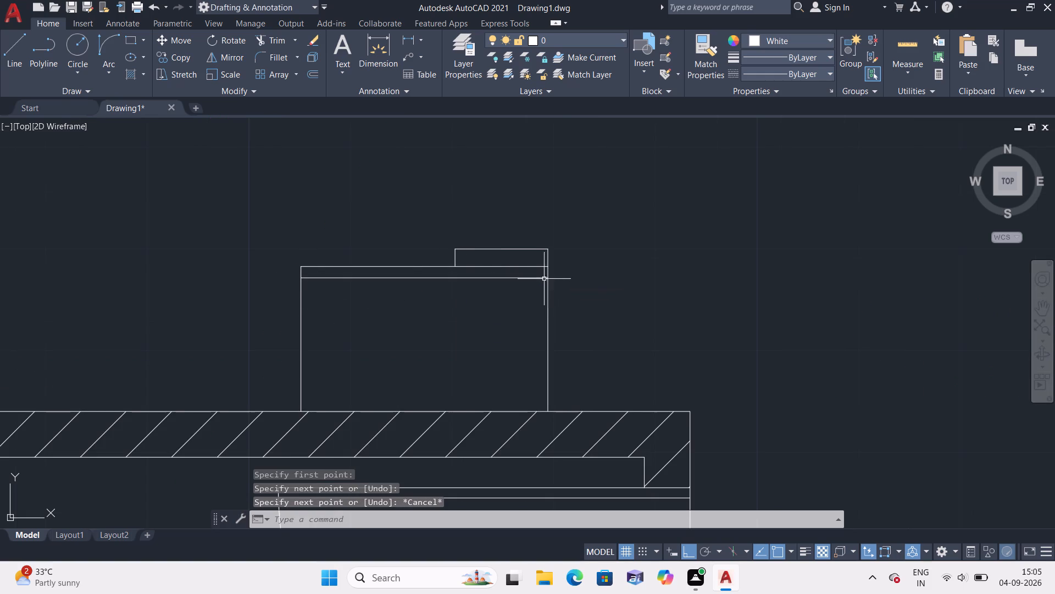
With Ortho off, draw a thin slanted lid as a closed four-sided outline rising from the box's upper corner opposite the raised rectangle.
{"action": "key", "text": "space"}
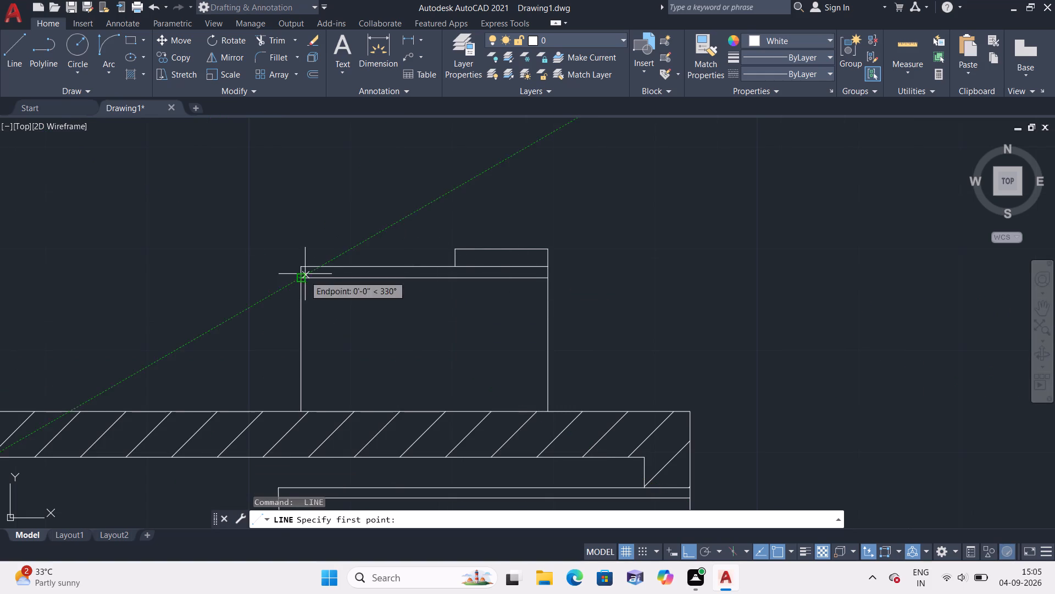
{"action": "left_click", "coordinate": [302, 265]}
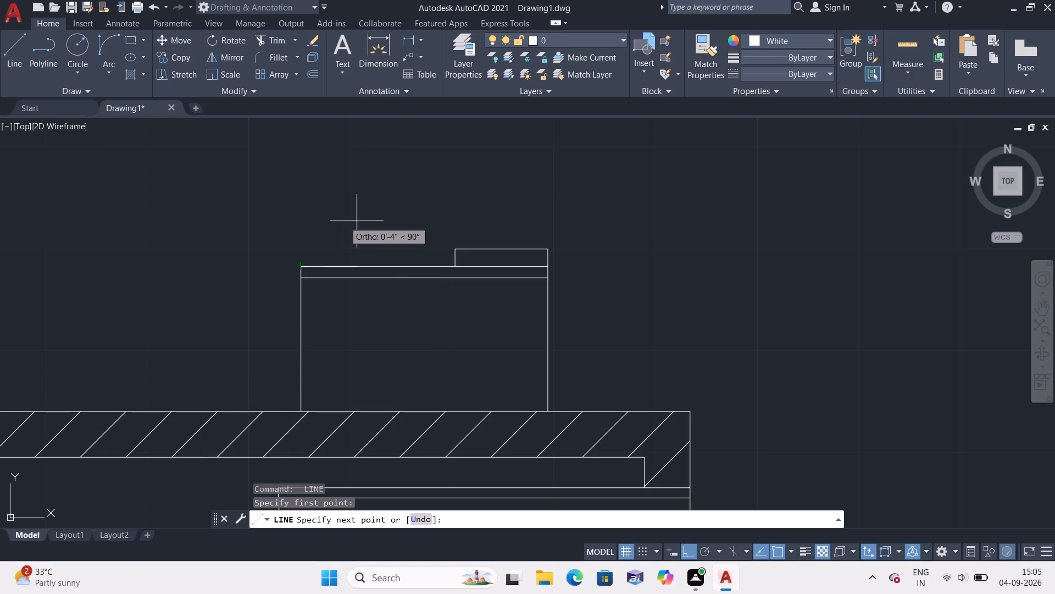
{"action": "key", "text": "F8"}
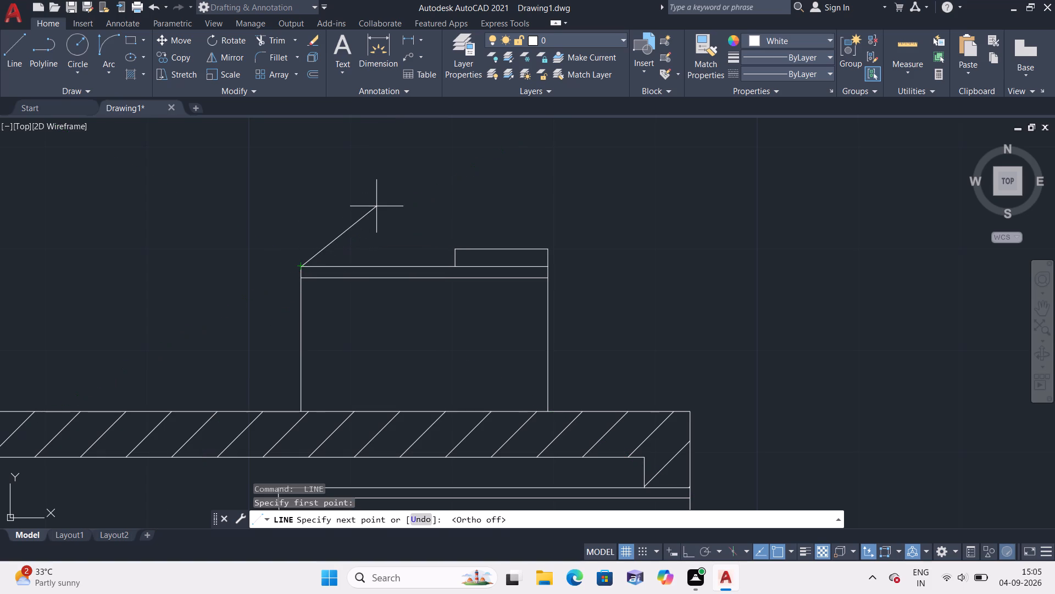
{"action": "left_click", "coordinate": [429, 217]}
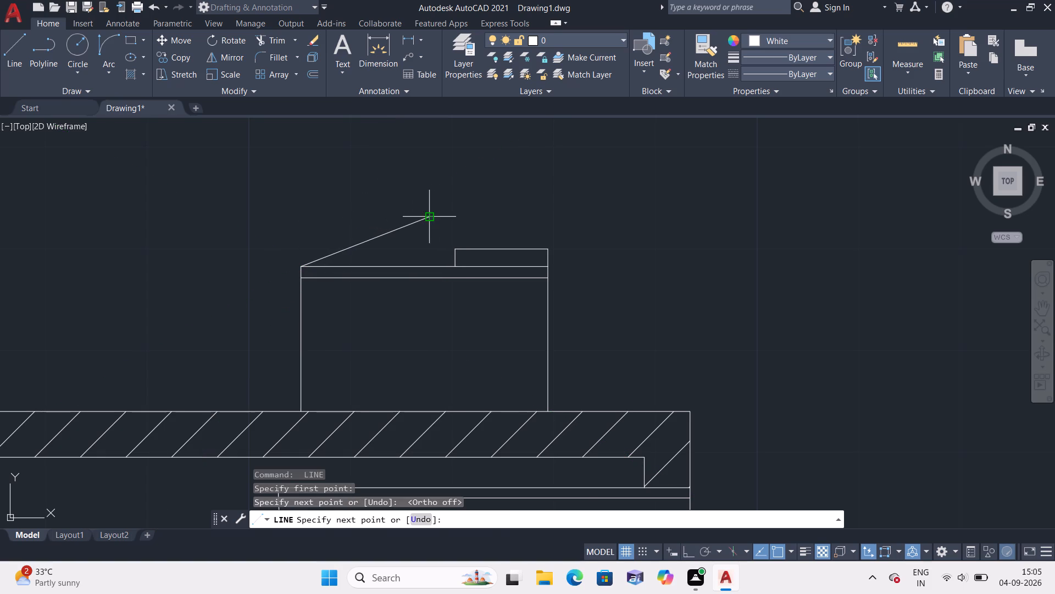
{"action": "left_click", "coordinate": [423, 206]}
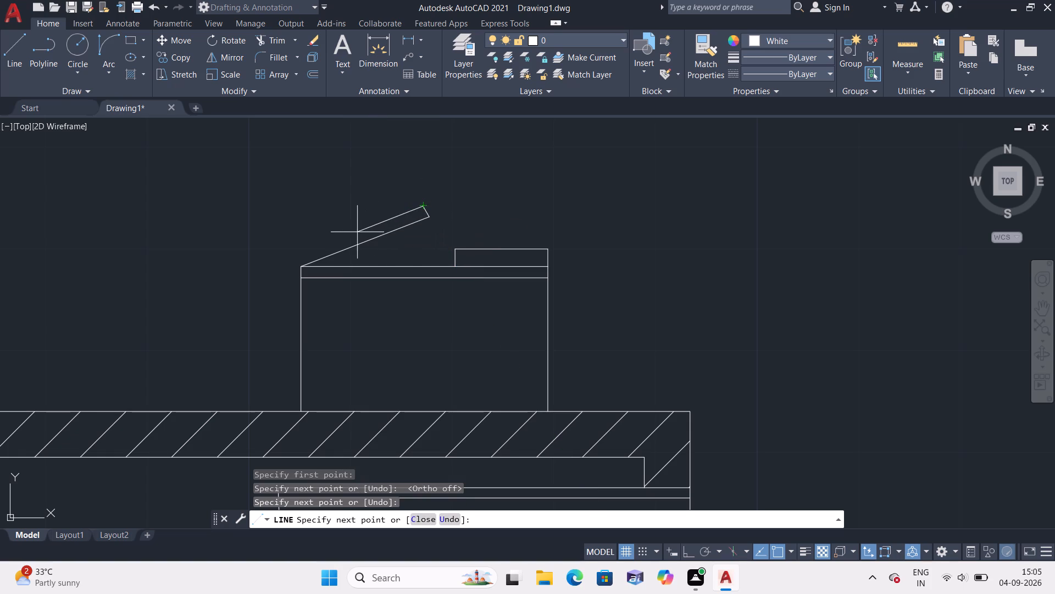
{"action": "left_click", "coordinate": [296, 258]}
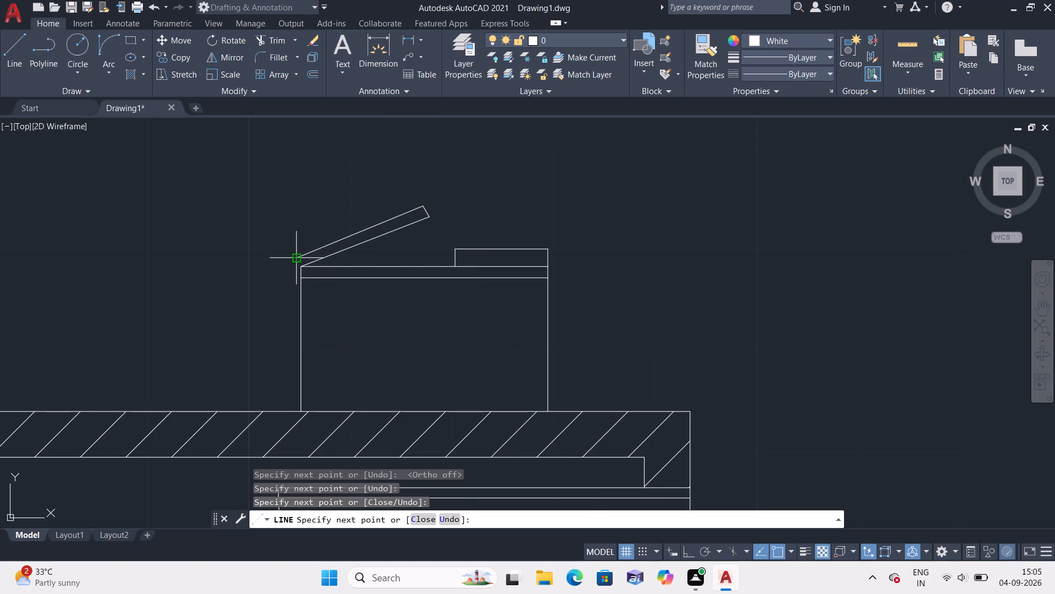
{"action": "left_click", "coordinate": [303, 266]}
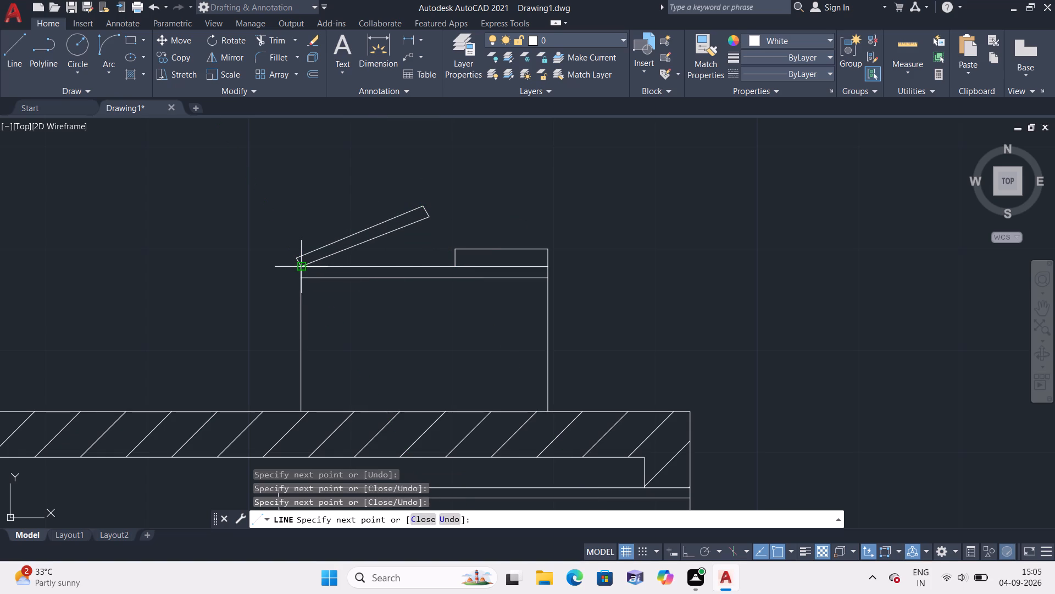
{"action": "key", "text": "Escape"}
Open the recent drawing beds_plan.dwg.
{"action": "scroll", "coordinate": [286, 265], "scroll_direction": "down", "scroll_amount": 1}
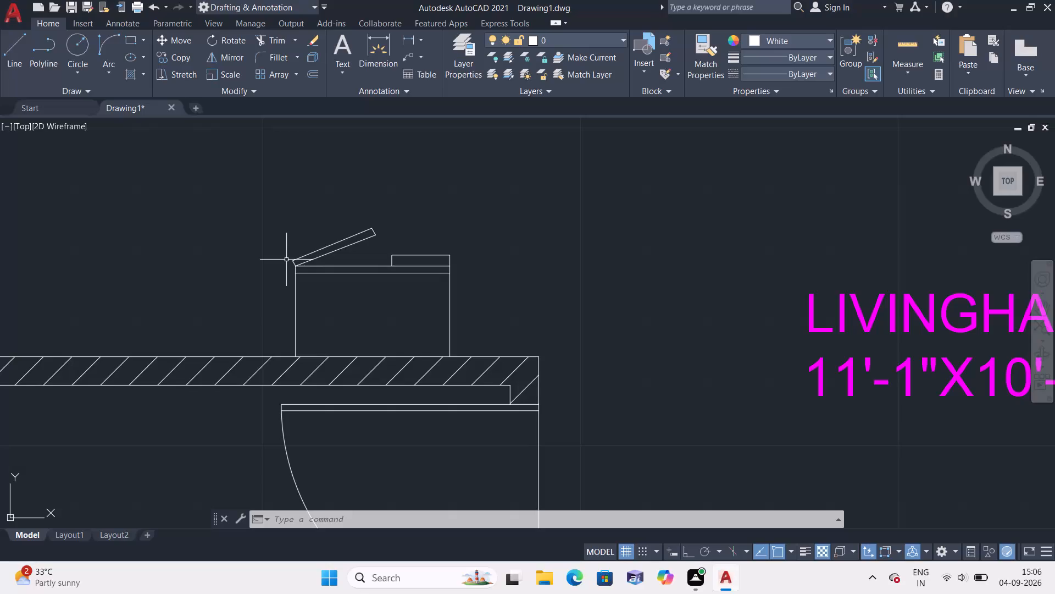
{"action": "left_click", "coordinate": [15, 13]}
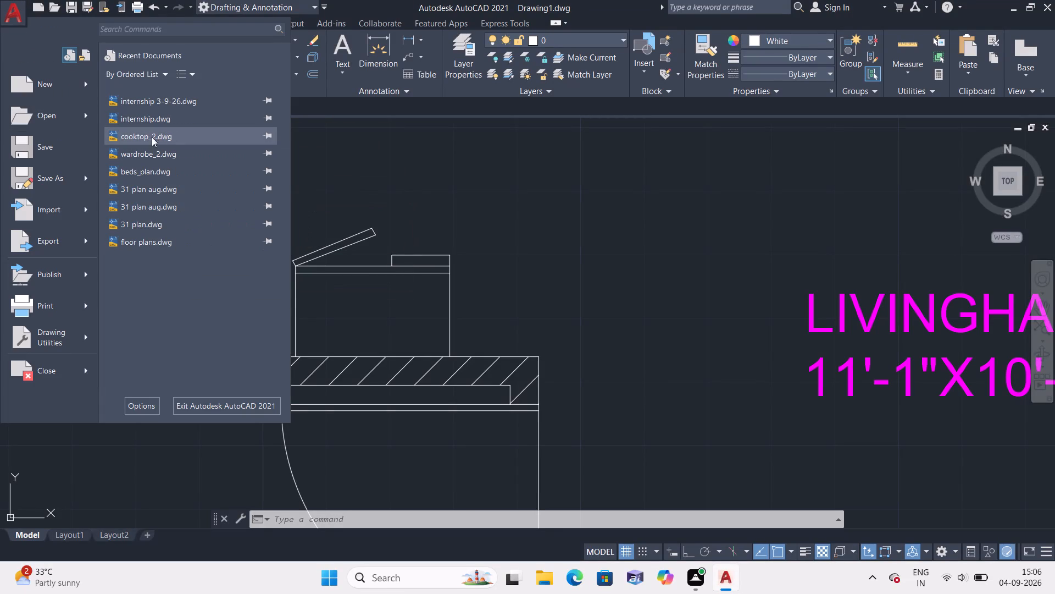
{"action": "left_click", "coordinate": [150, 172]}
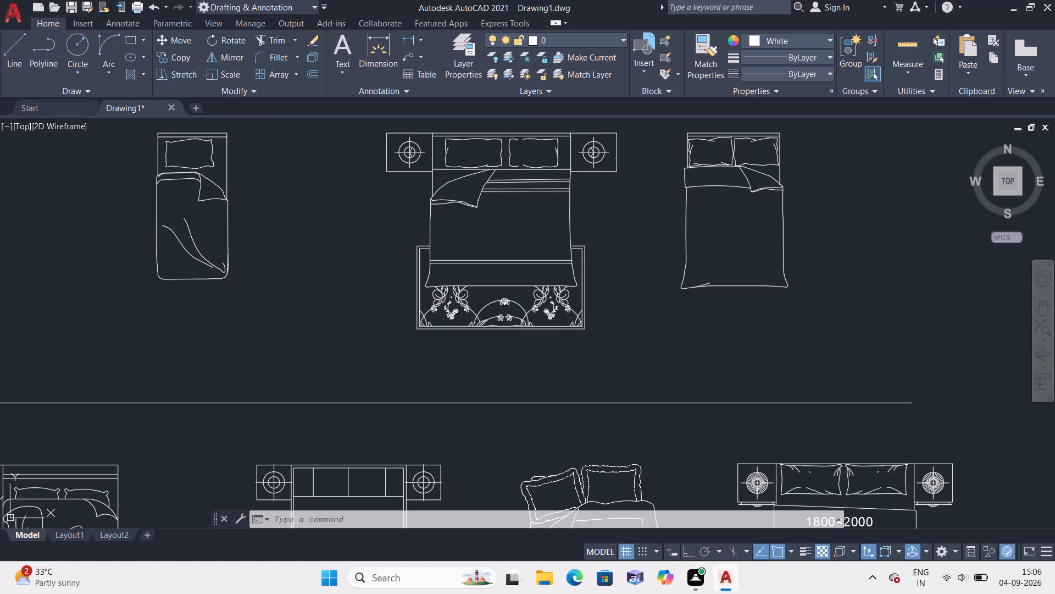
Examine the rows of plan-view bed blocks to find a suitable bed for the bedrooms.
{"action": "scroll", "coordinate": [337, 217], "scroll_direction": "down", "scroll_amount": 4}
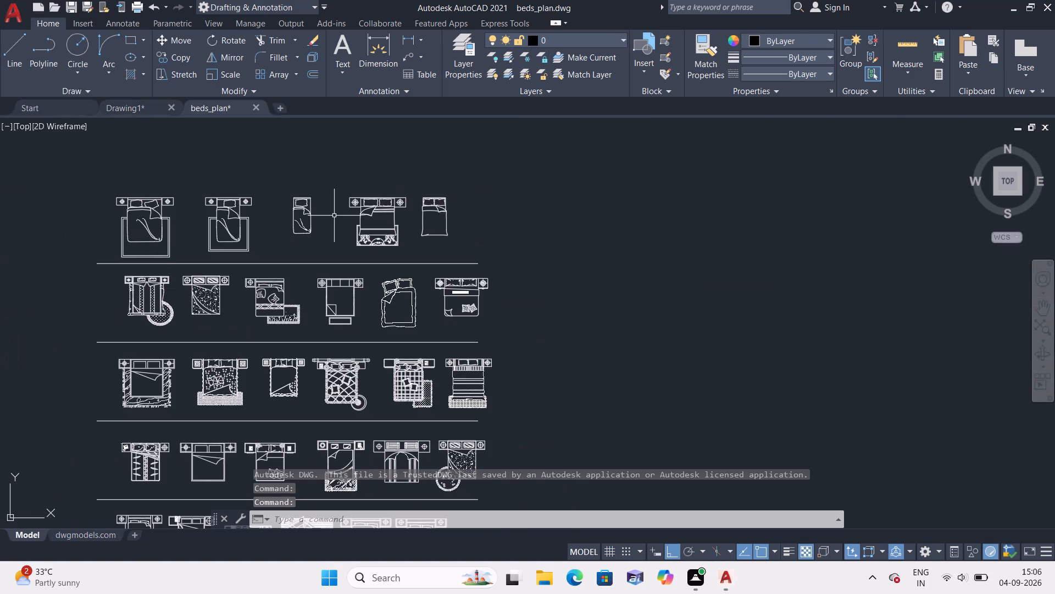
{"action": "middle_click_drag", "start_coordinate": [284, 240], "coordinate": [279, 175]}
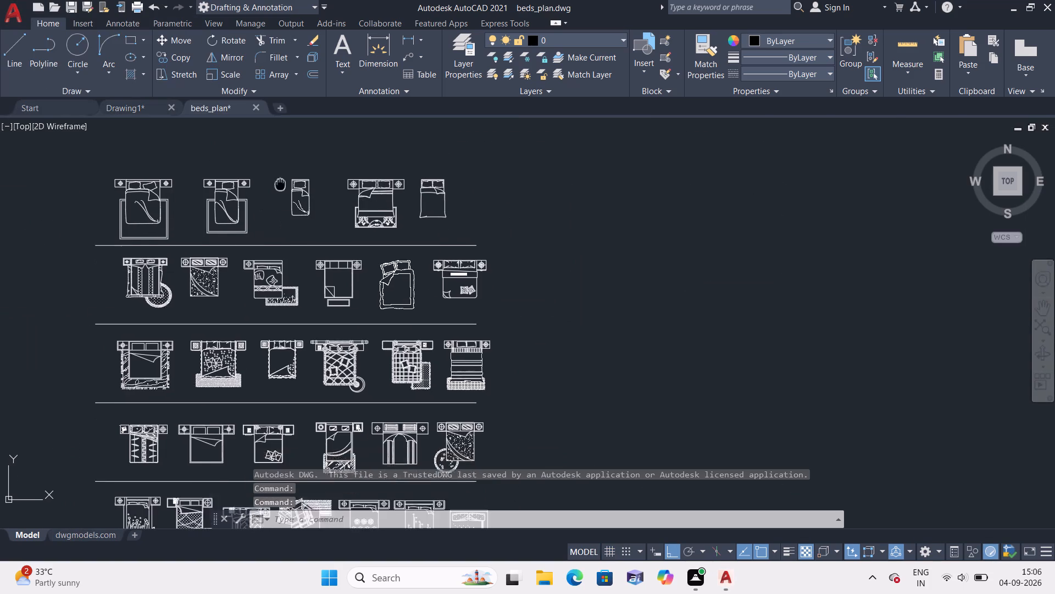
{"action": "middle_click_drag", "start_coordinate": [279, 175], "coordinate": [277, 142]}
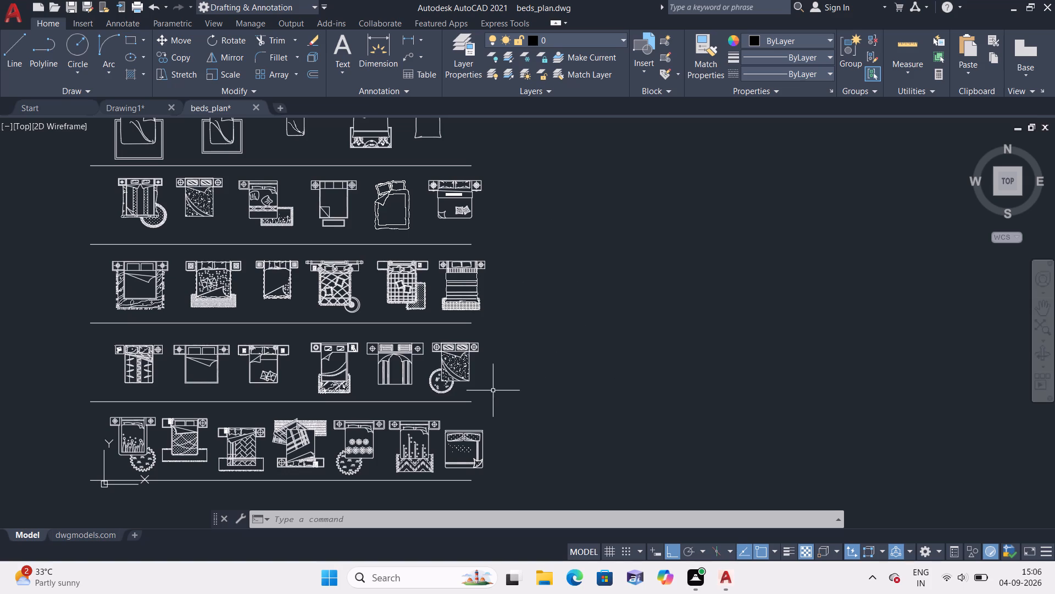
{"action": "scroll", "coordinate": [461, 348], "scroll_direction": "up", "scroll_amount": 3}
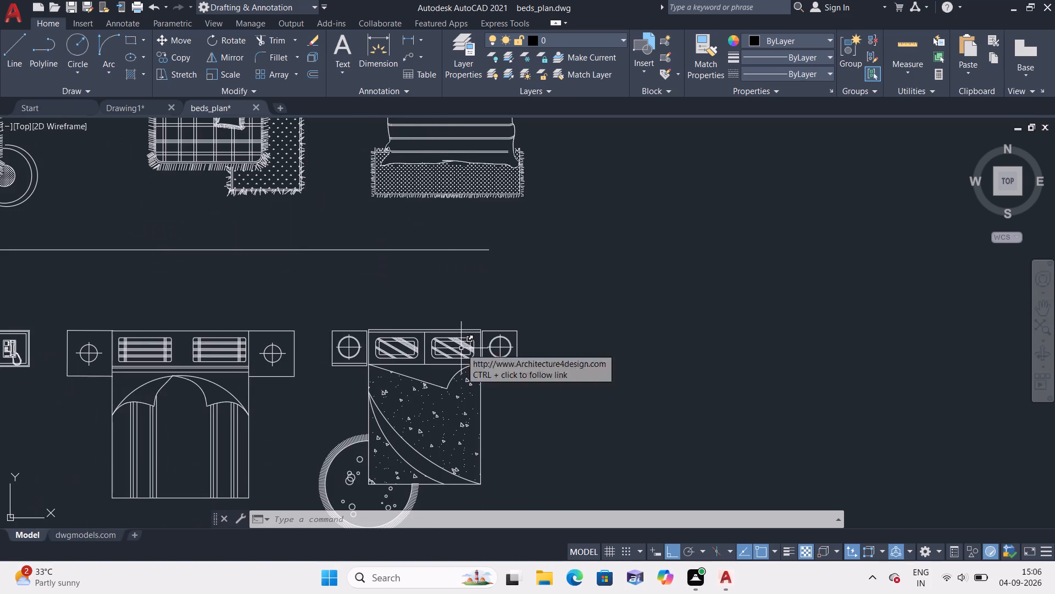
{"action": "scroll", "coordinate": [419, 356], "scroll_direction": "down", "scroll_amount": 1}
{"action": "scroll", "coordinate": [344, 373], "scroll_direction": "down", "scroll_amount": 2}
{"action": "middle_click_drag", "start_coordinate": [209, 367], "coordinate": [384, 397]}
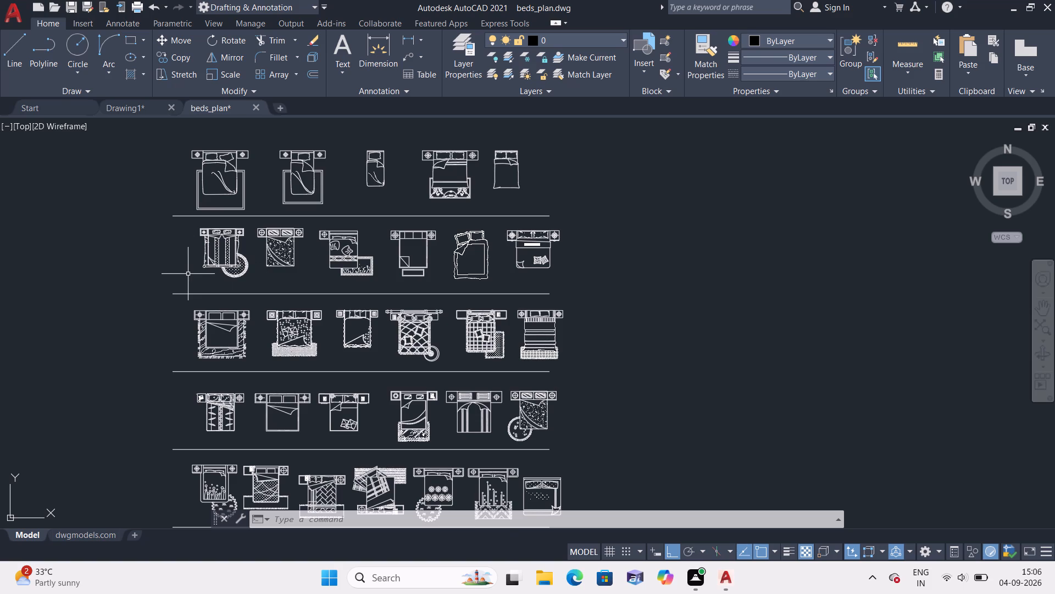
Copy the speckled double bed with its bedside tables from the second row of beds_plan and paste it beside the floor plan in Drawing1.
{"action": "middle_click_drag", "start_coordinate": [288, 229], "coordinate": [303, 244]}
{"action": "scroll", "coordinate": [312, 237], "scroll_direction": "up", "scroll_amount": 4}
{"action": "left_click_drag", "start_coordinate": [338, 246], "coordinate": [252, 238]}
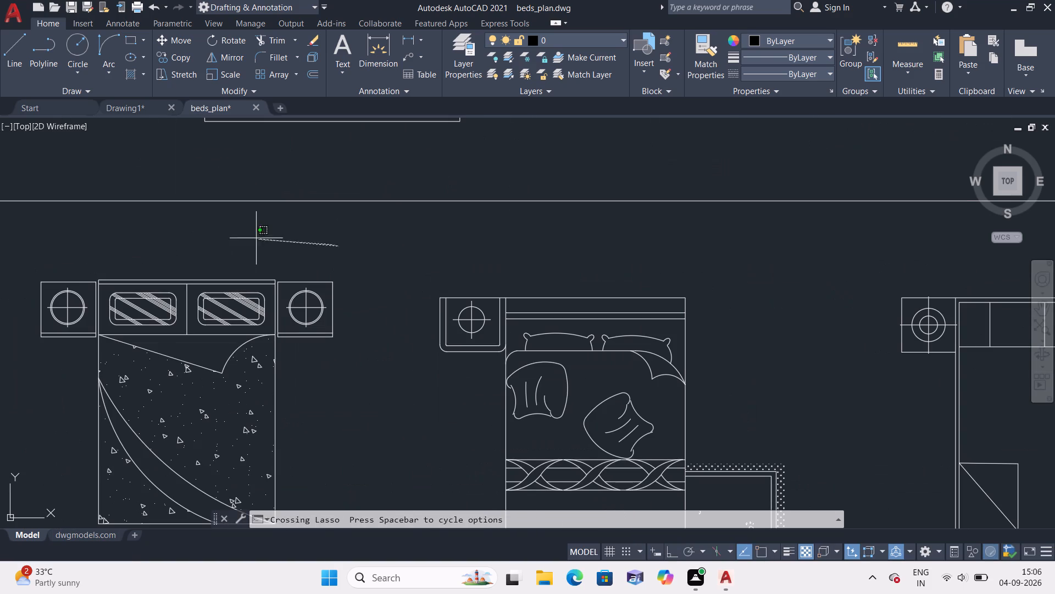
{"action": "left_click_drag", "start_coordinate": [252, 238], "coordinate": [201, 235]}
{"action": "left_click", "coordinate": [33, 256]}
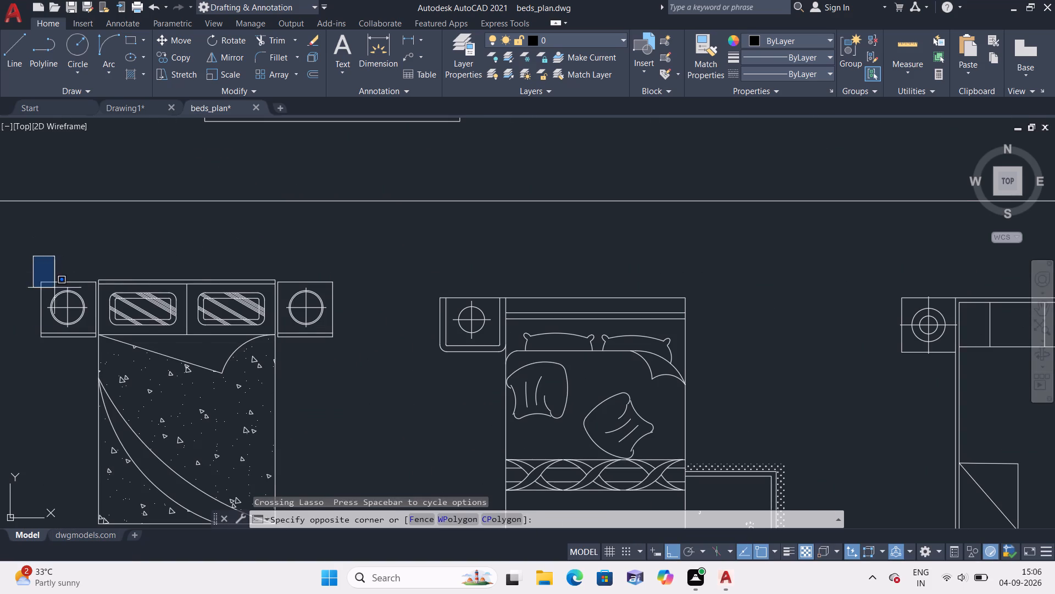
{"action": "middle_click_drag", "start_coordinate": [356, 415], "coordinate": [345, 284]}
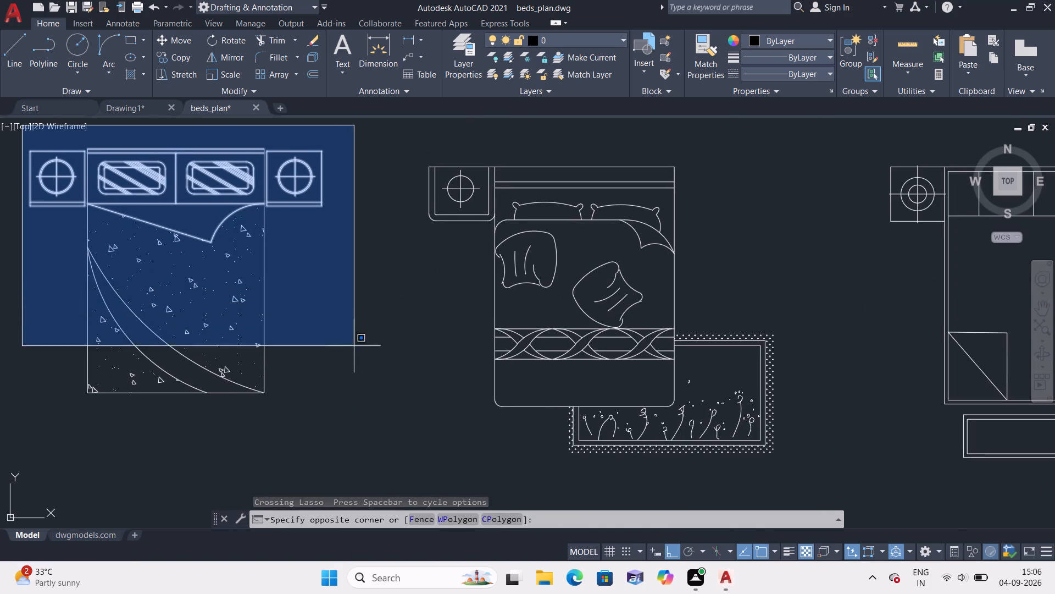
{"action": "left_click", "coordinate": [312, 437]}
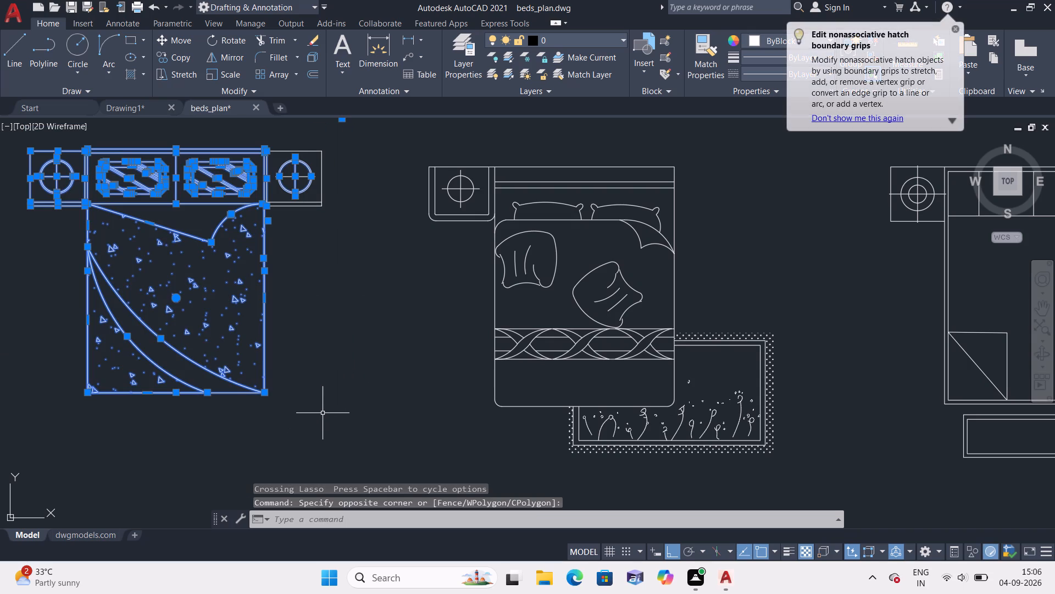
{"action": "key", "text": "ctrl+c"}
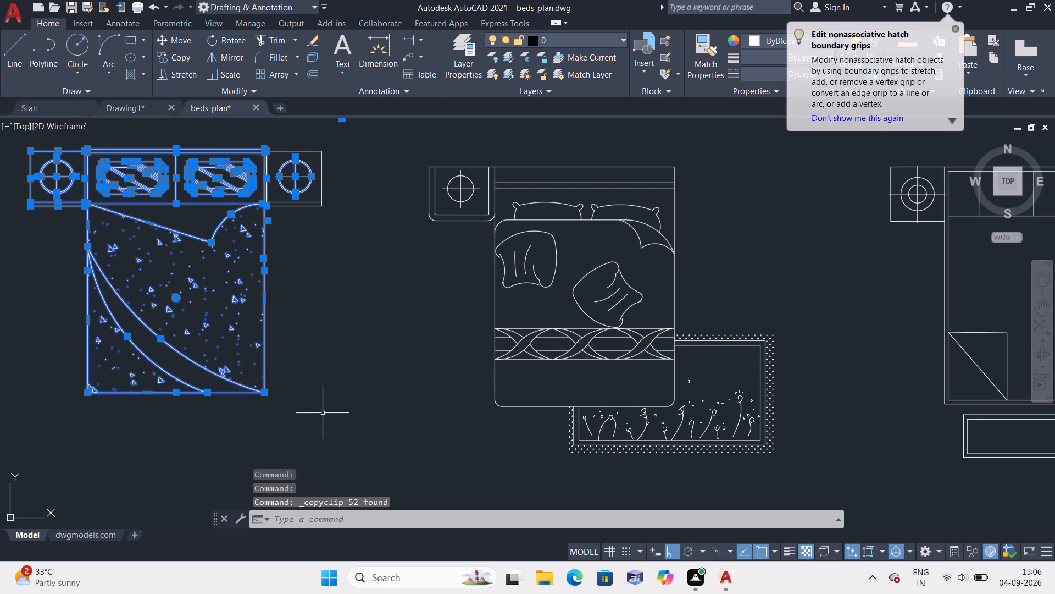
{"action": "left_click", "coordinate": [115, 107]}
{"action": "scroll", "coordinate": [263, 228], "scroll_direction": "down", "scroll_amount": 4}
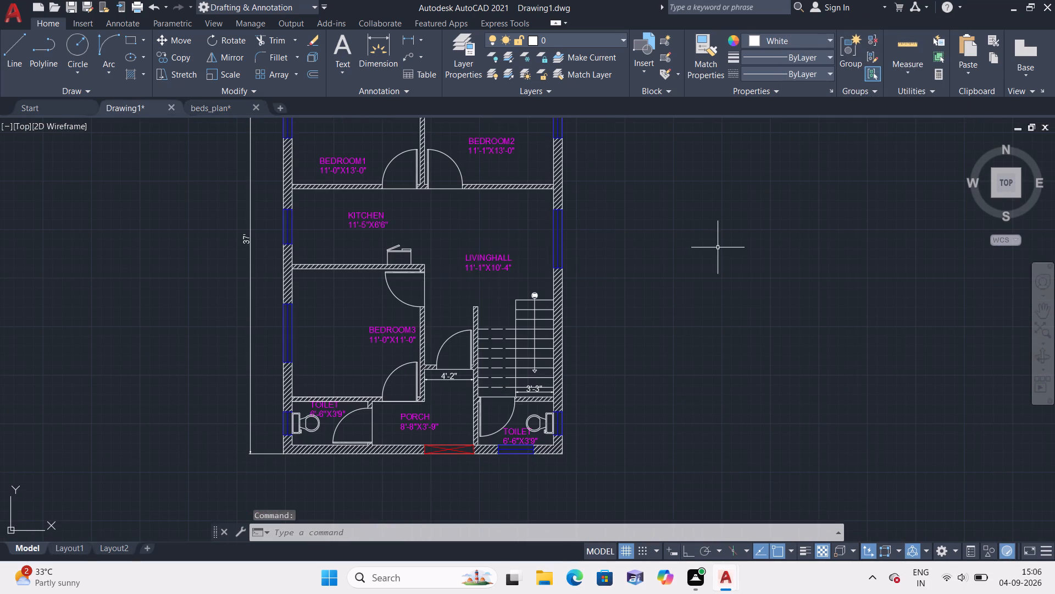
{"action": "key", "text": "ctrl+v"}
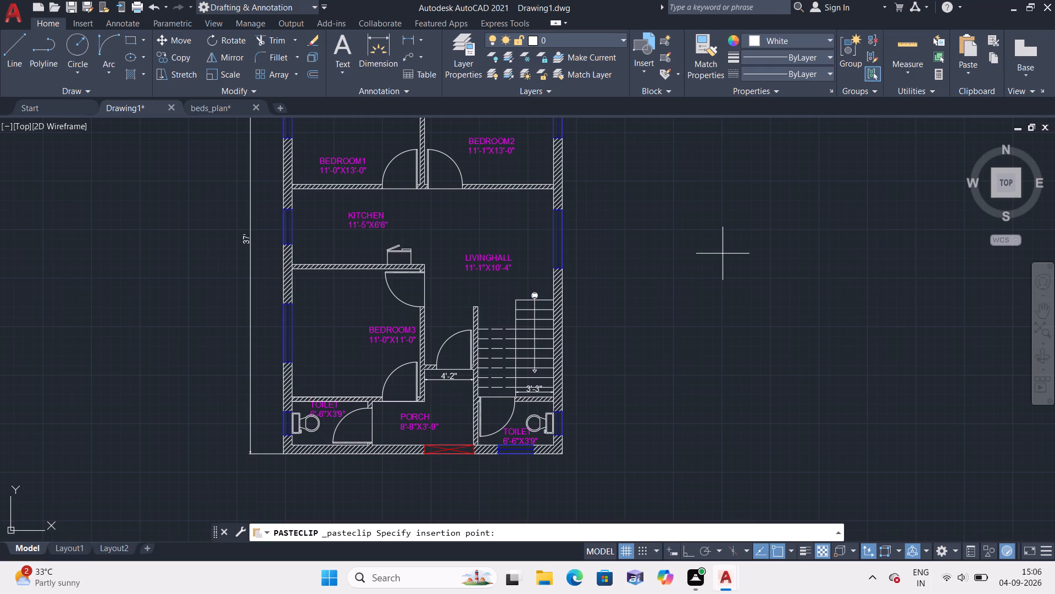
{"action": "scroll", "coordinate": [721, 279], "scroll_direction": "down", "scroll_amount": 3}
{"action": "left_click", "coordinate": [732, 300]}
{"action": "scroll", "coordinate": [732, 299], "scroll_direction": "down", "scroll_amount": 1}
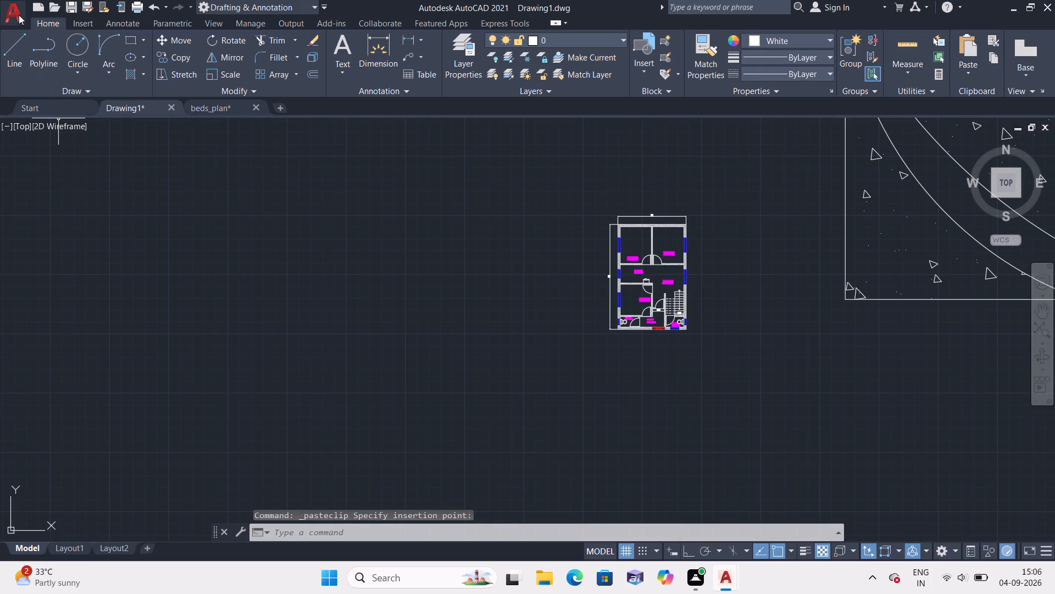
Open the recent drawing cooktop_2.dwg.
{"action": "left_click", "coordinate": [19, 15]}
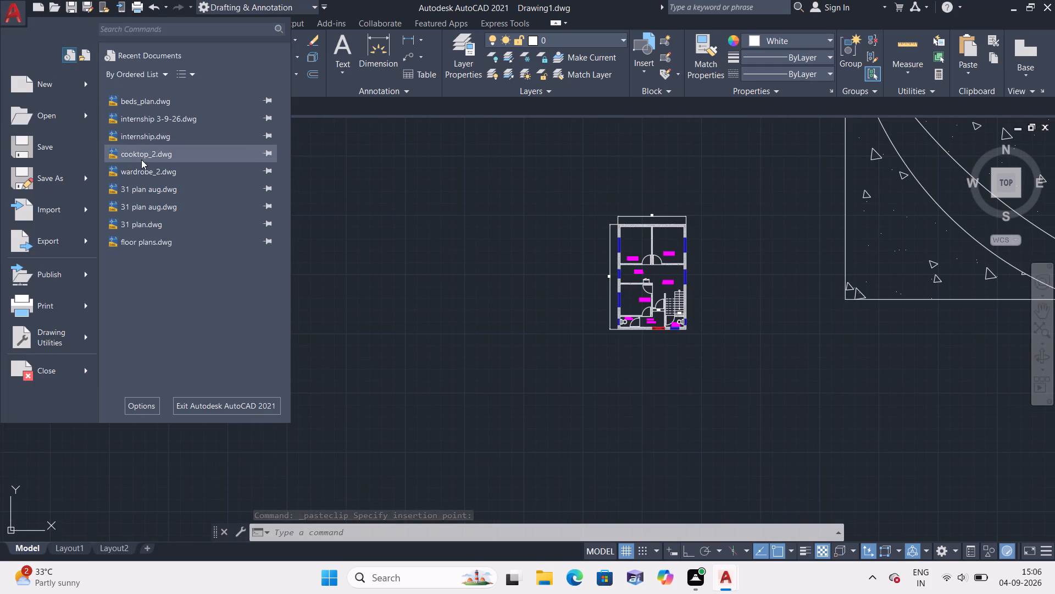
{"action": "left_click", "coordinate": [142, 154]}
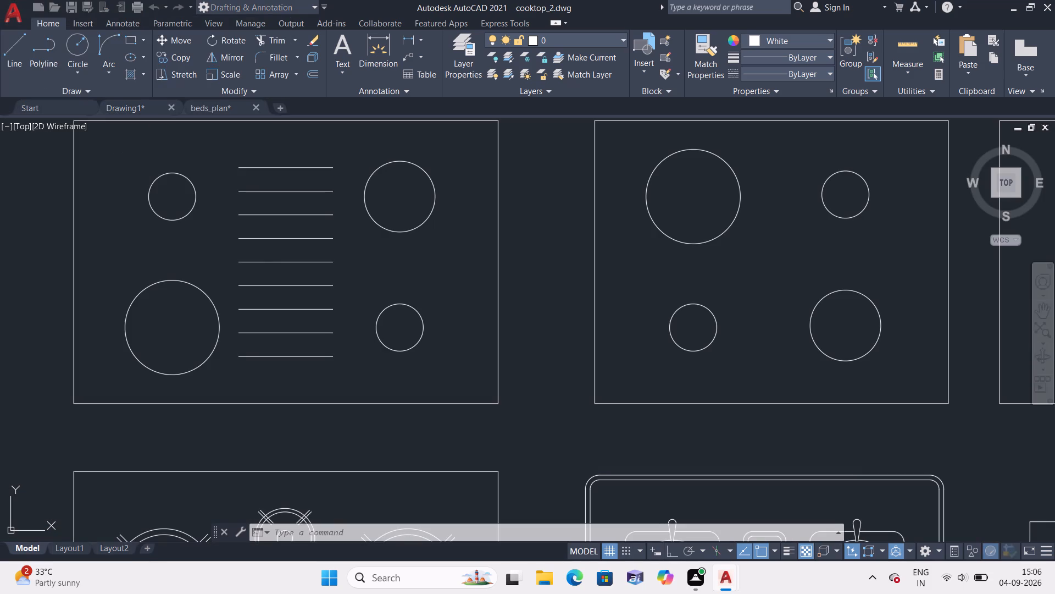
Copy the first four-burner cooktop with the central row of lines and paste it left of the floor plan in Drawing1.
{"action": "scroll", "coordinate": [278, 261], "scroll_direction": "down", "scroll_amount": 3}
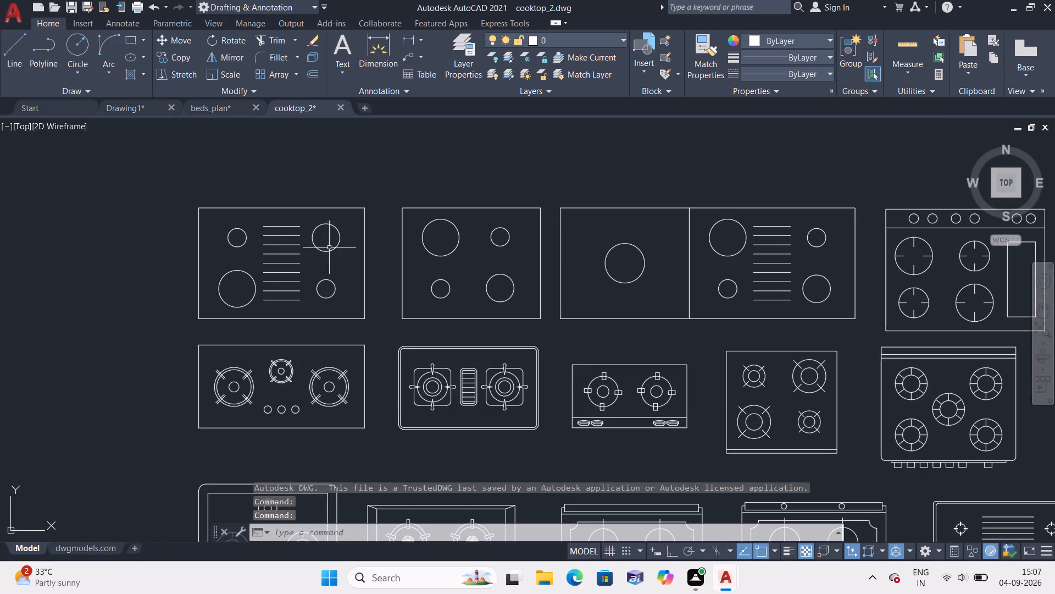
{"action": "left_click", "coordinate": [369, 186]}
{"action": "left_click", "coordinate": [169, 327]}
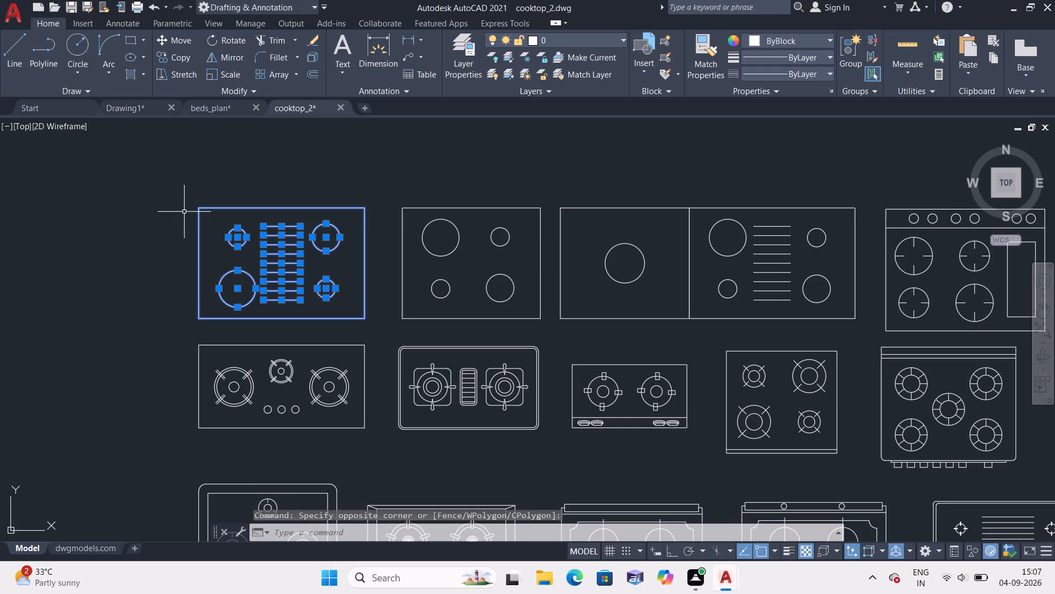
{"action": "key", "text": "ctrl+c"}
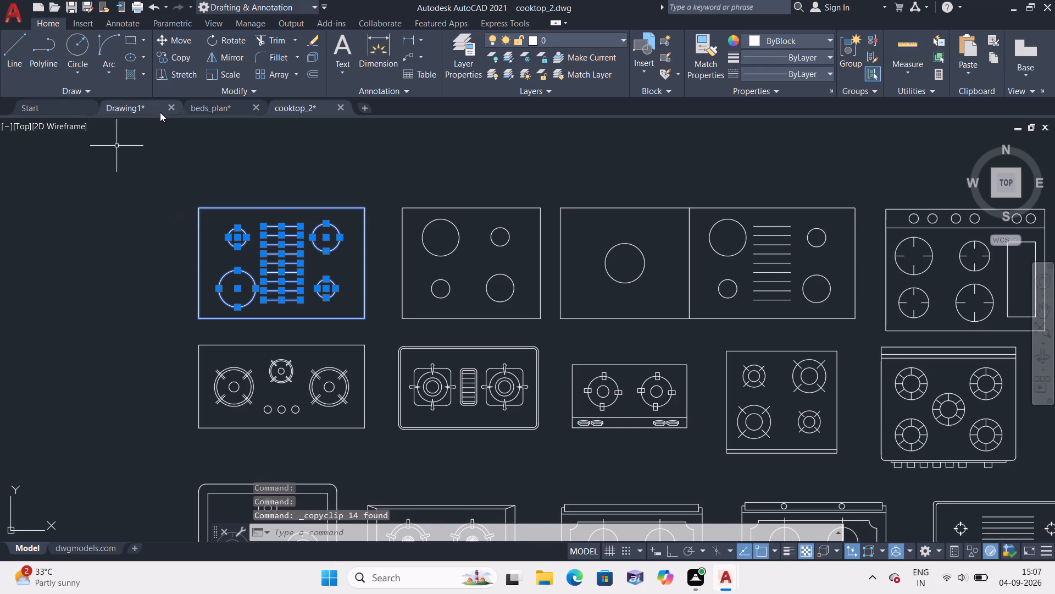
{"action": "left_click", "coordinate": [129, 109]}
{"action": "scroll", "coordinate": [175, 176], "scroll_direction": "down", "scroll_amount": 2}
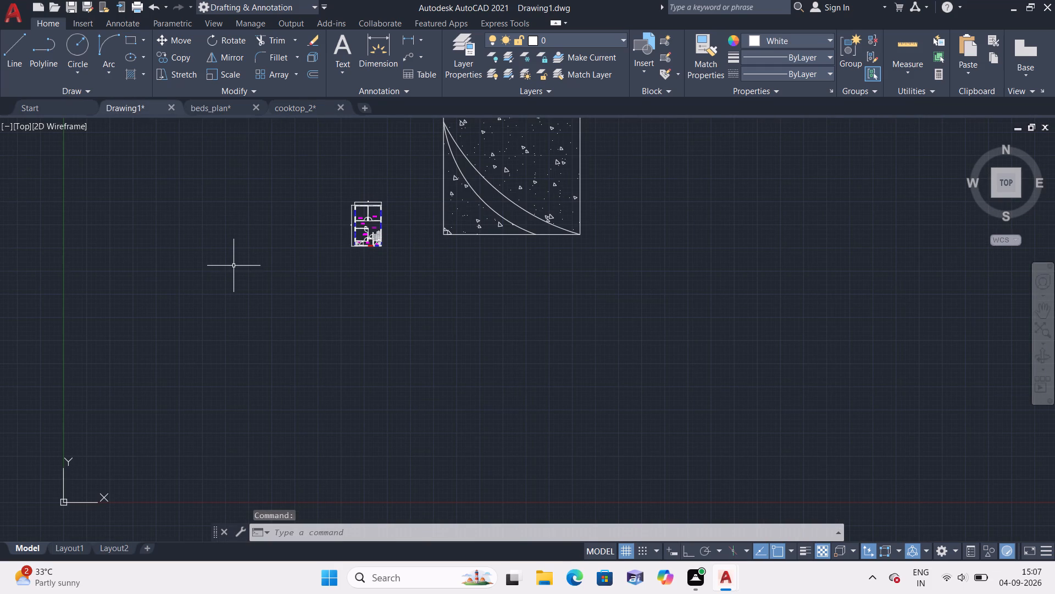
{"action": "key", "text": "ctrl+v"}
{"action": "left_click", "coordinate": [234, 266]}
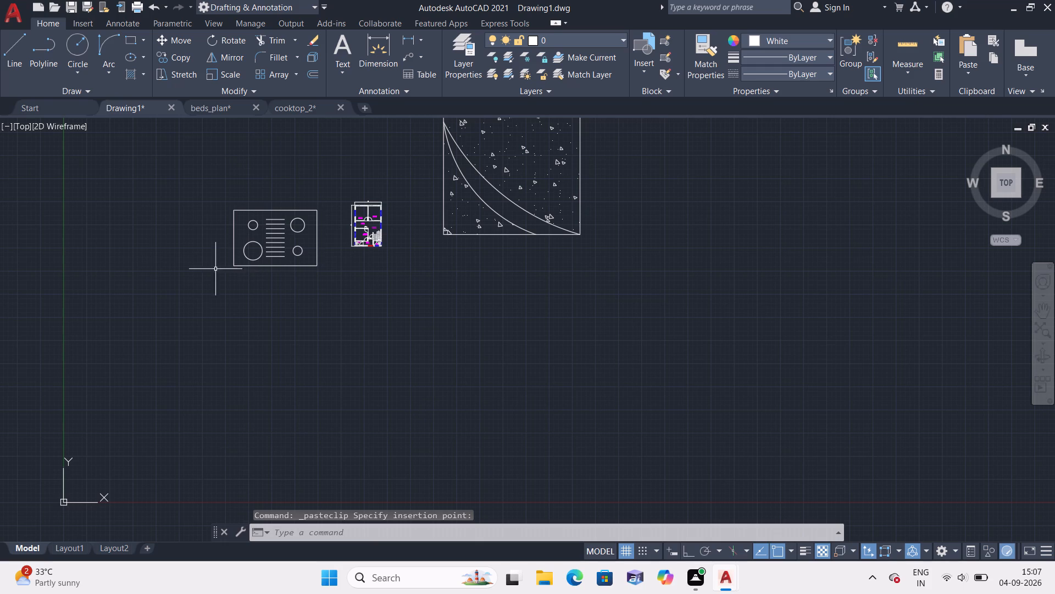
Open the recent drawing wardrobe_2.dwg.
{"action": "left_click", "coordinate": [18, 23]}
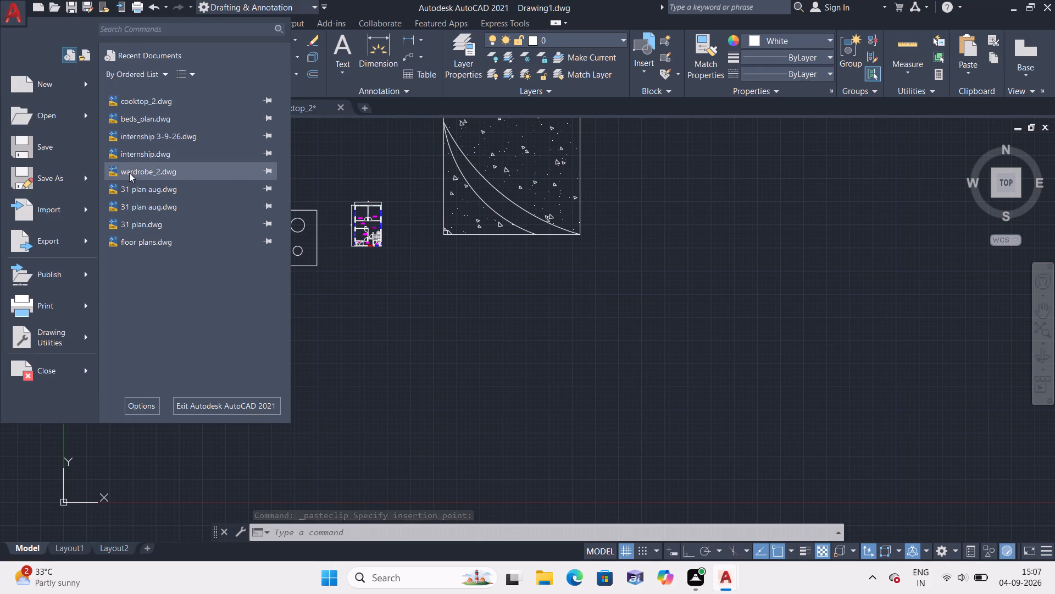
{"action": "left_click", "coordinate": [129, 174]}
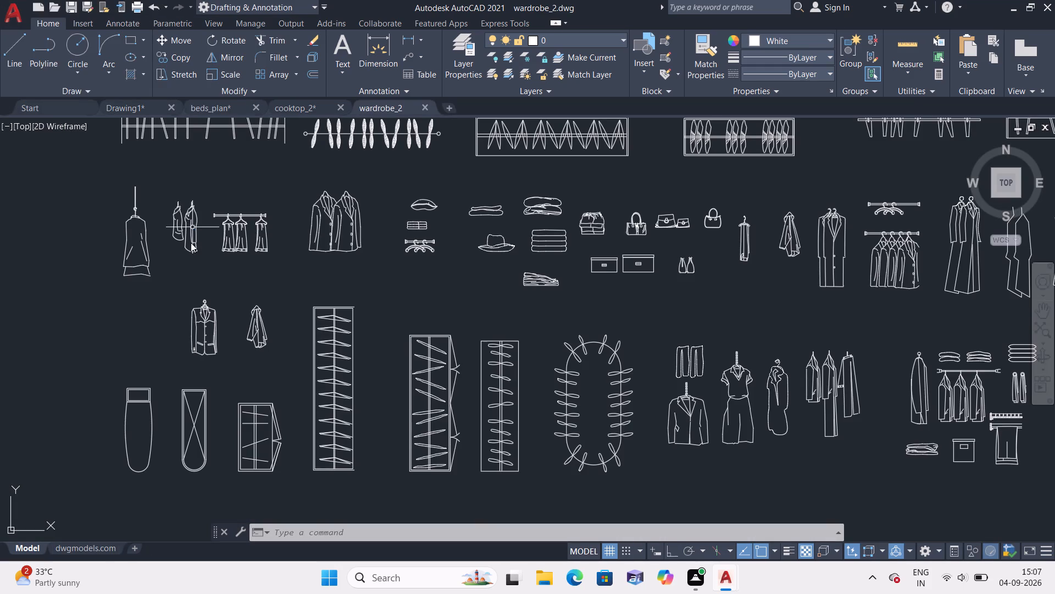
Copy the last tall plan-view wardrobe with slanted hangers in the bottom row and paste it right of the bed in Drawing1.
{"action": "scroll", "coordinate": [443, 317], "scroll_direction": "down", "scroll_amount": 1}
{"action": "middle_click_drag", "start_coordinate": [436, 310], "coordinate": [348, 292]}
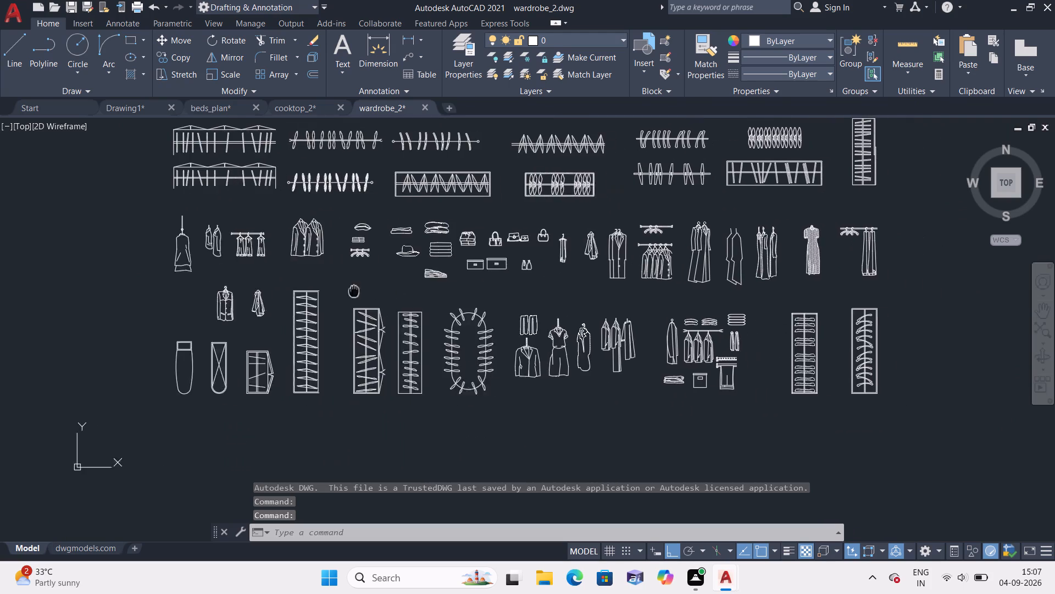
{"action": "middle_click_drag", "start_coordinate": [348, 292], "coordinate": [325, 319]}
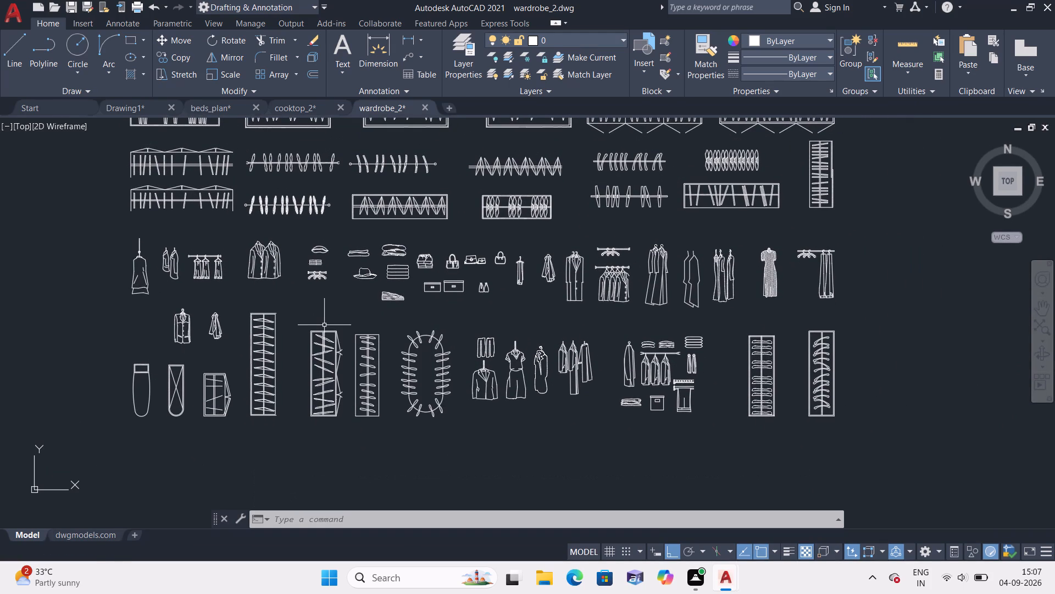
{"action": "scroll", "coordinate": [324, 324], "scroll_direction": "down", "scroll_amount": 1}
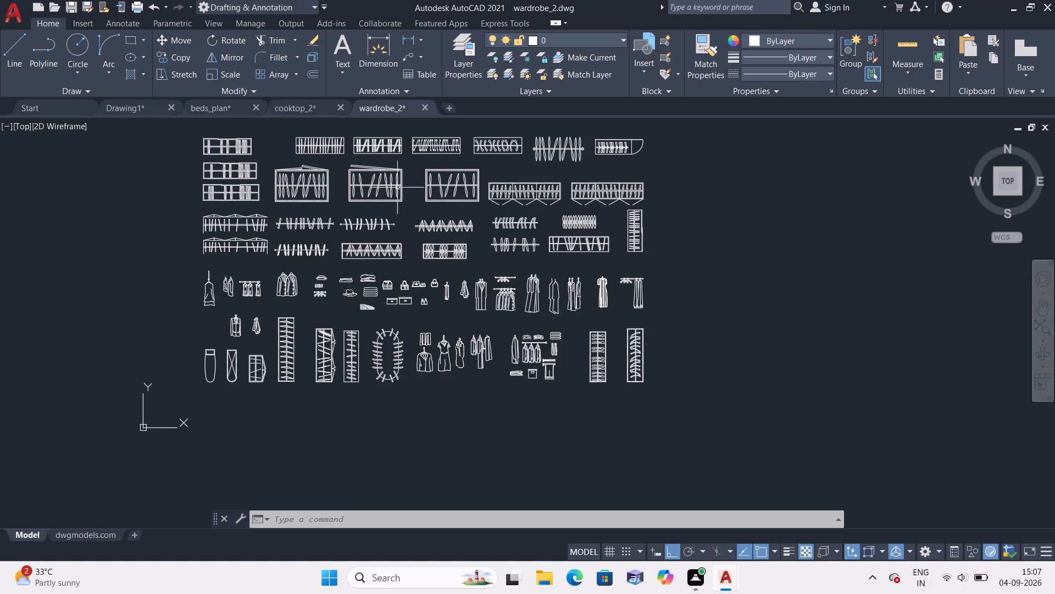
{"action": "scroll", "coordinate": [676, 358], "scroll_direction": "up", "scroll_amount": 3}
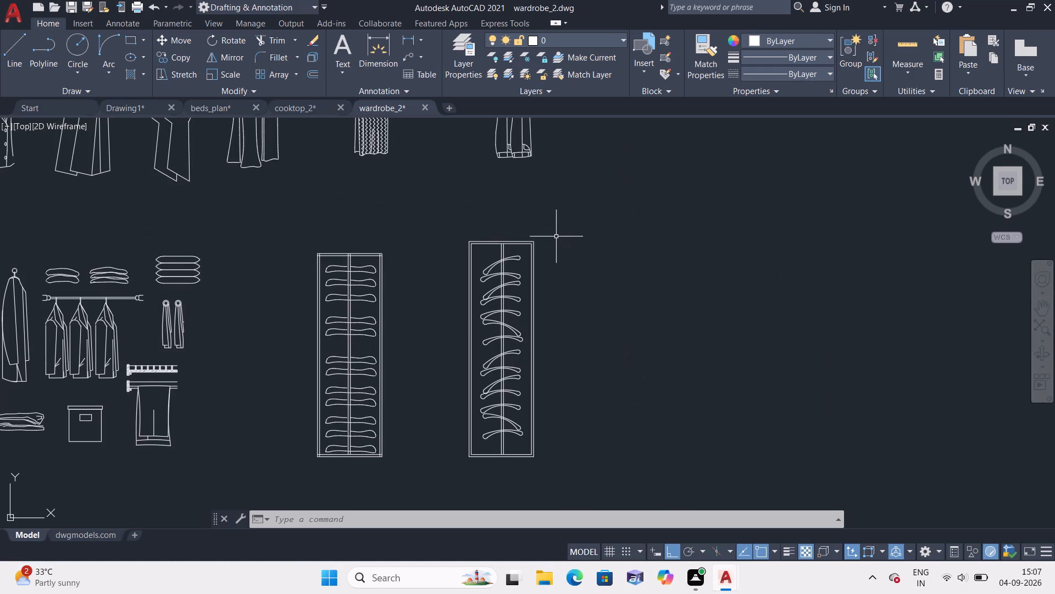
{"action": "left_click_drag", "start_coordinate": [542, 225], "coordinate": [465, 217]}
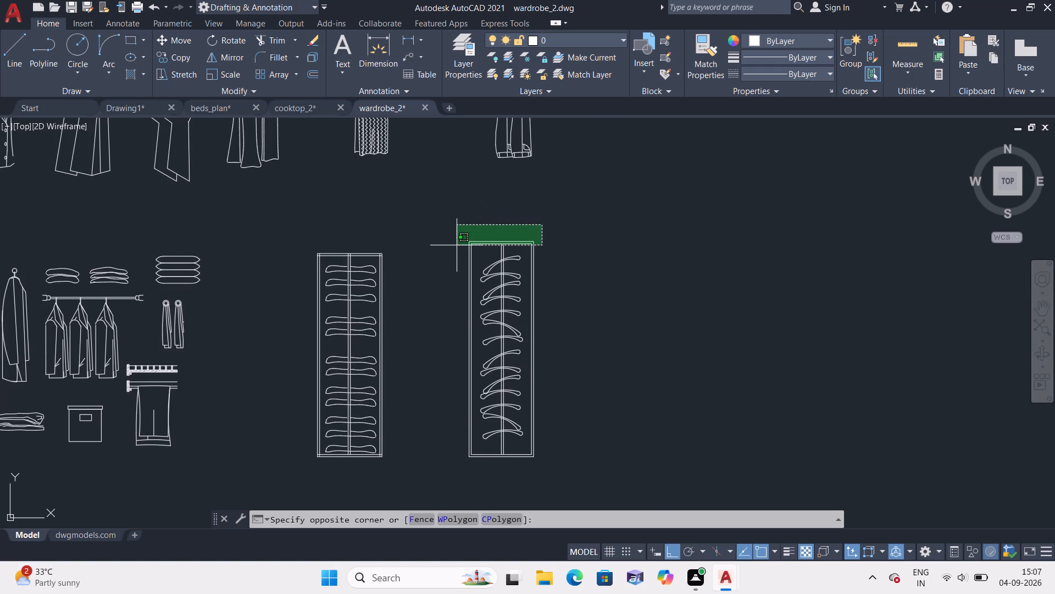
{"action": "left_click", "coordinate": [449, 481]}
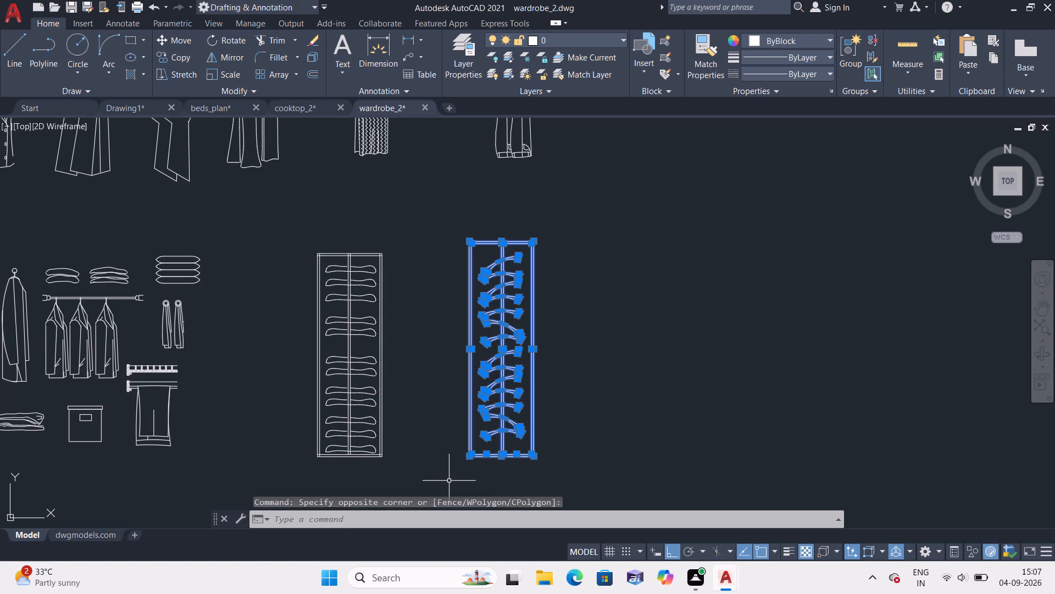
{"action": "key", "text": "ctrl+c"}
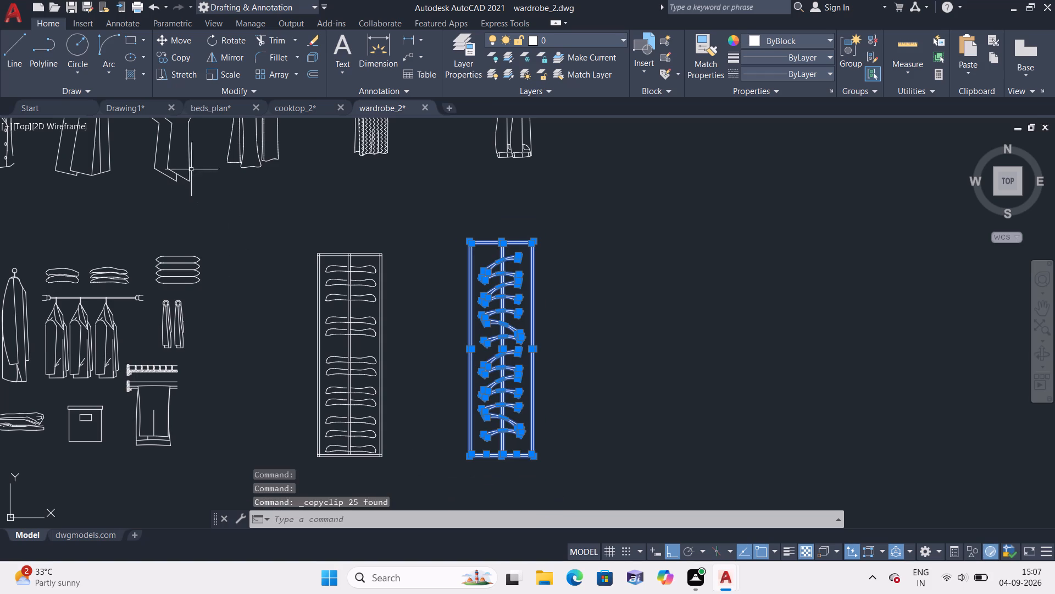
{"action": "left_click", "coordinate": [142, 103]}
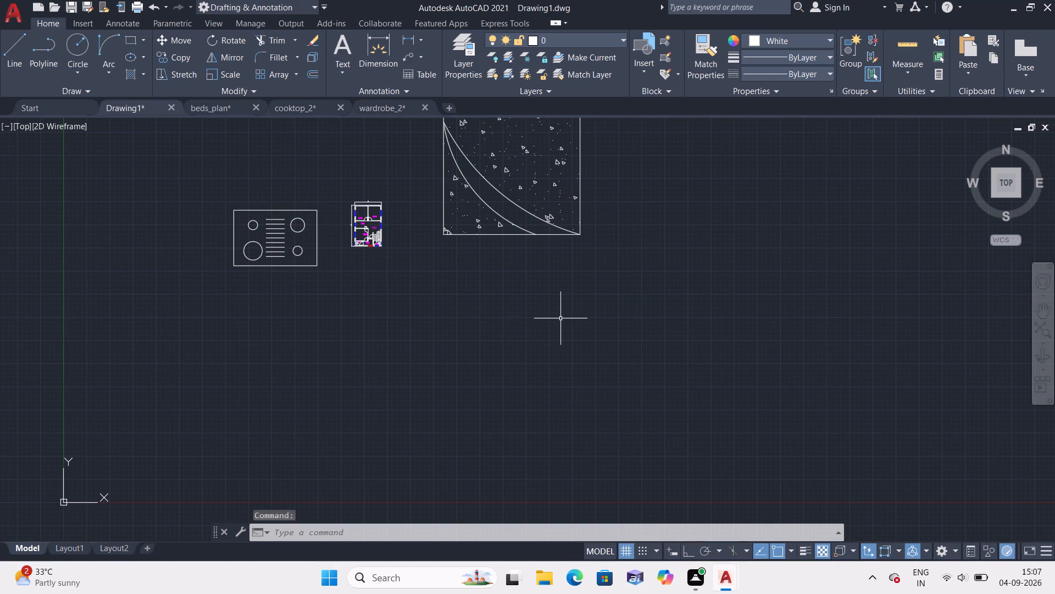
{"action": "key", "text": "ctrl+v"}
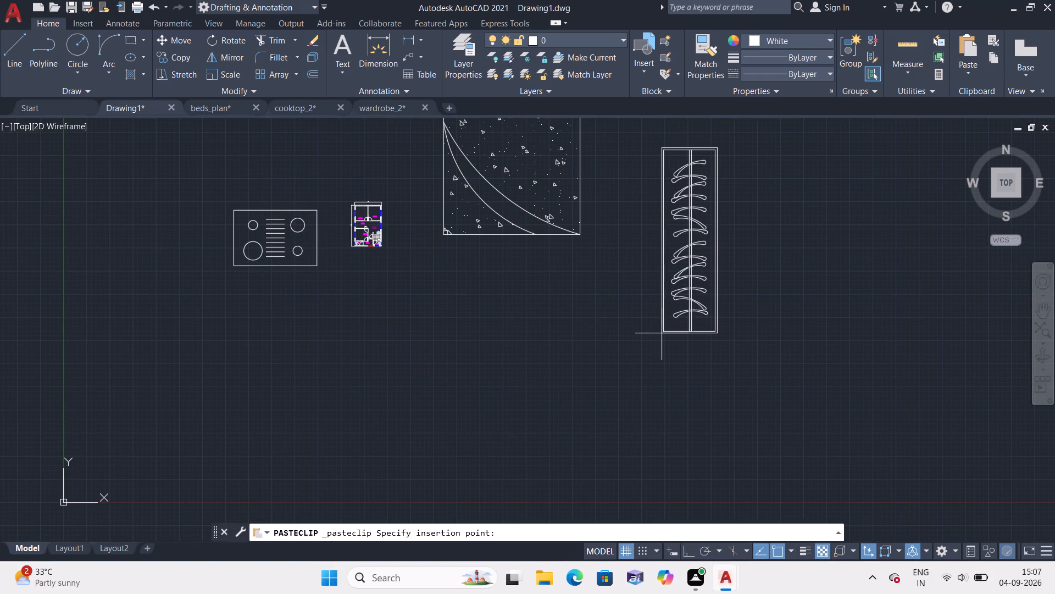
{"action": "left_click", "coordinate": [662, 333]}
{"action": "key", "text": "Escape"}
{"action": "scroll", "coordinate": [664, 349], "scroll_direction": "down", "scroll_amount": 1}
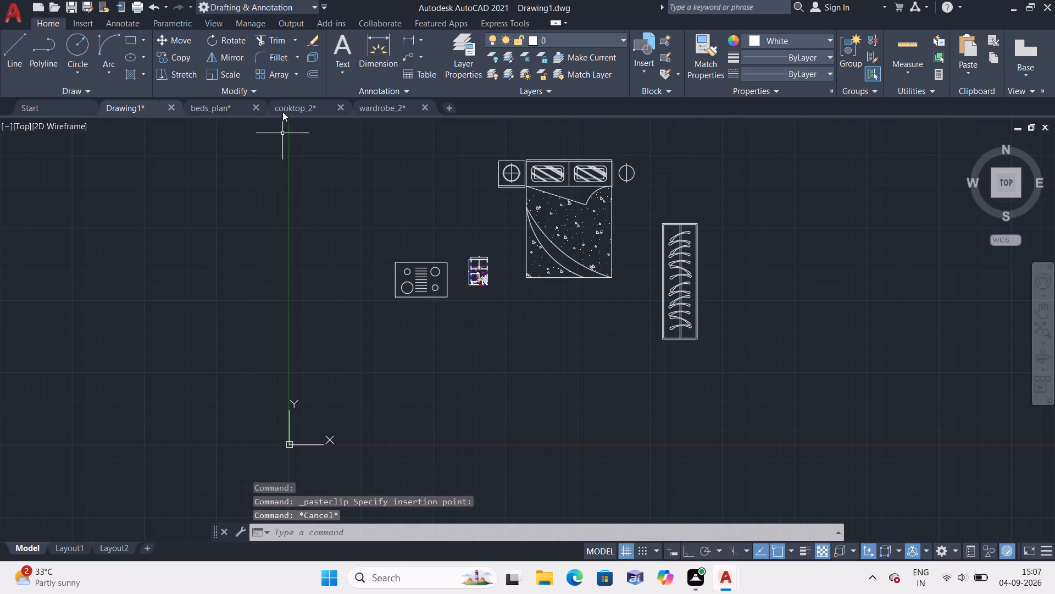
Close the beds_plan, wardrobe_2 and cooktop_2 drawings, saving their changes.
{"action": "left_click", "coordinate": [259, 105]}
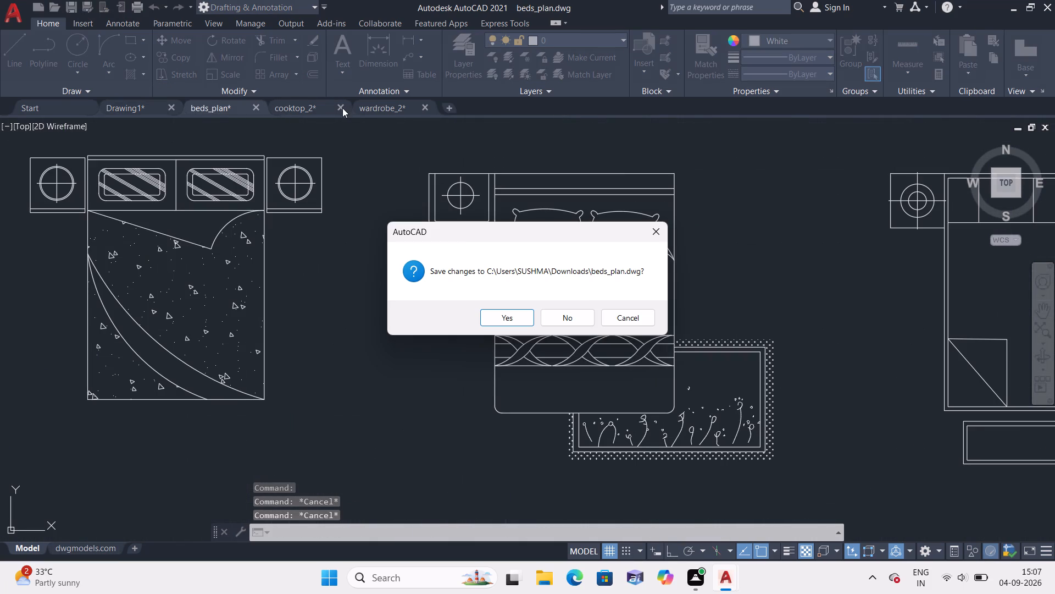
{"action": "left_click", "coordinate": [493, 322]}
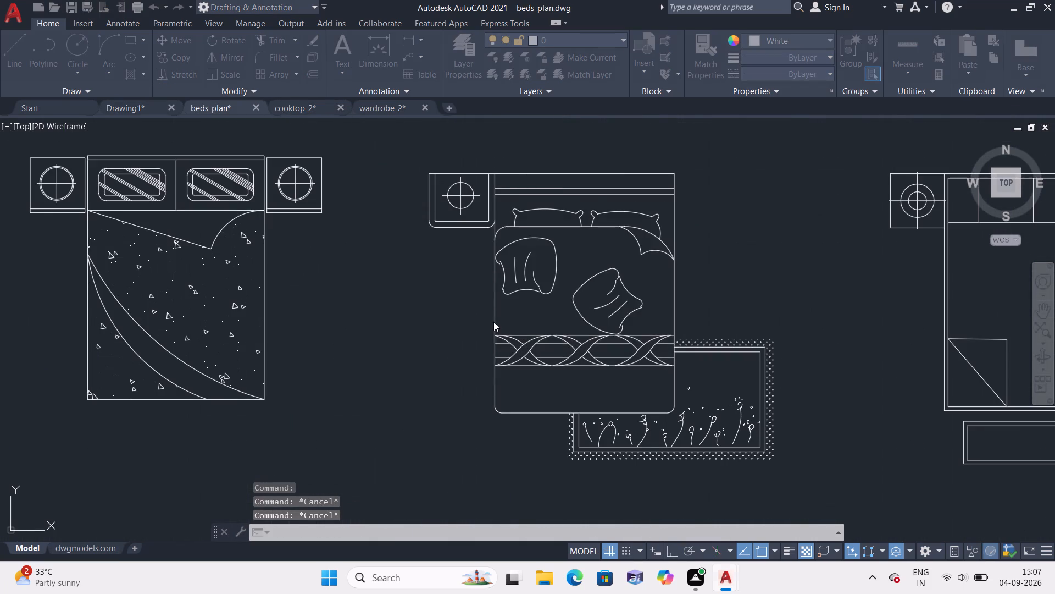
{"action": "left_click", "coordinate": [336, 108]}
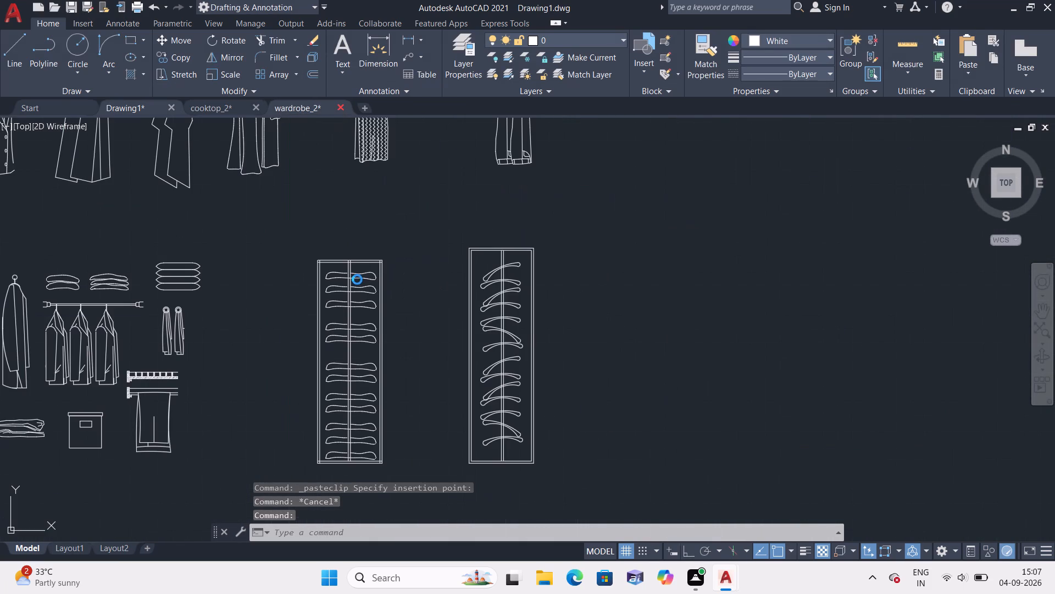
{"action": "left_click", "coordinate": [490, 316]}
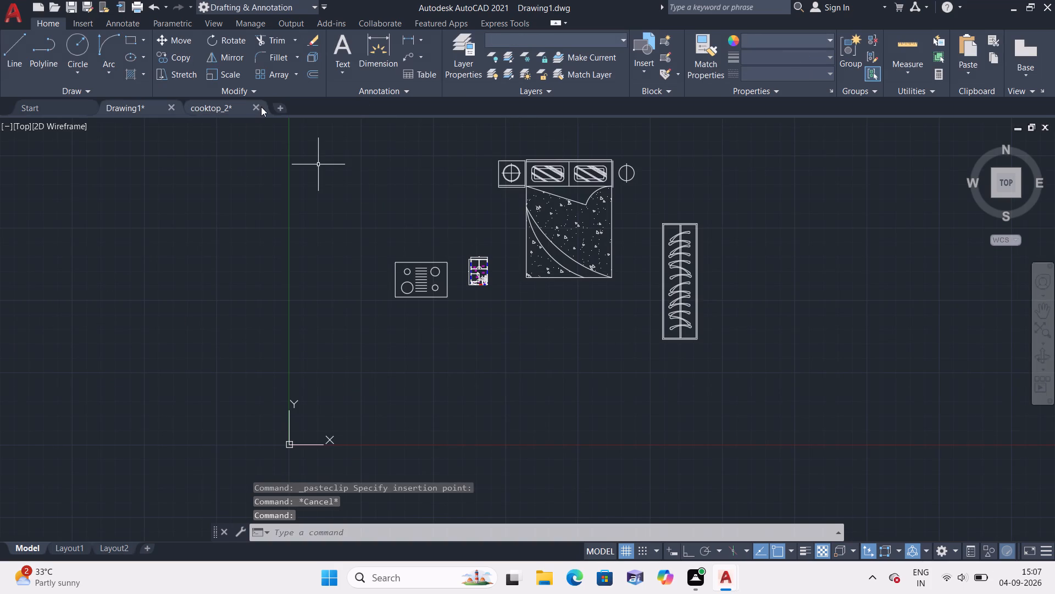
{"action": "left_click", "coordinate": [256, 108]}
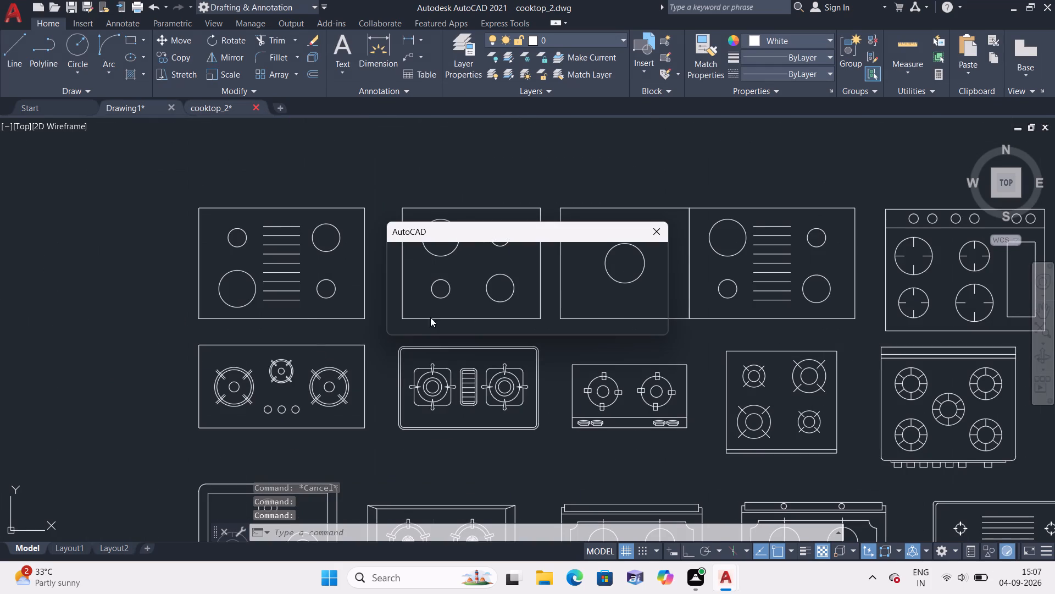
{"action": "left_click", "coordinate": [492, 316]}
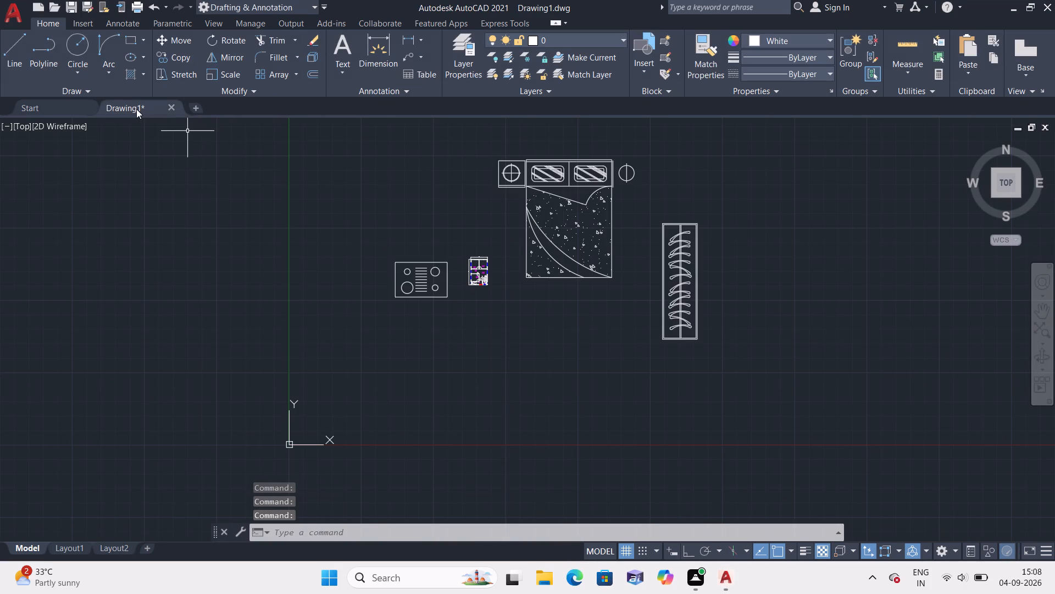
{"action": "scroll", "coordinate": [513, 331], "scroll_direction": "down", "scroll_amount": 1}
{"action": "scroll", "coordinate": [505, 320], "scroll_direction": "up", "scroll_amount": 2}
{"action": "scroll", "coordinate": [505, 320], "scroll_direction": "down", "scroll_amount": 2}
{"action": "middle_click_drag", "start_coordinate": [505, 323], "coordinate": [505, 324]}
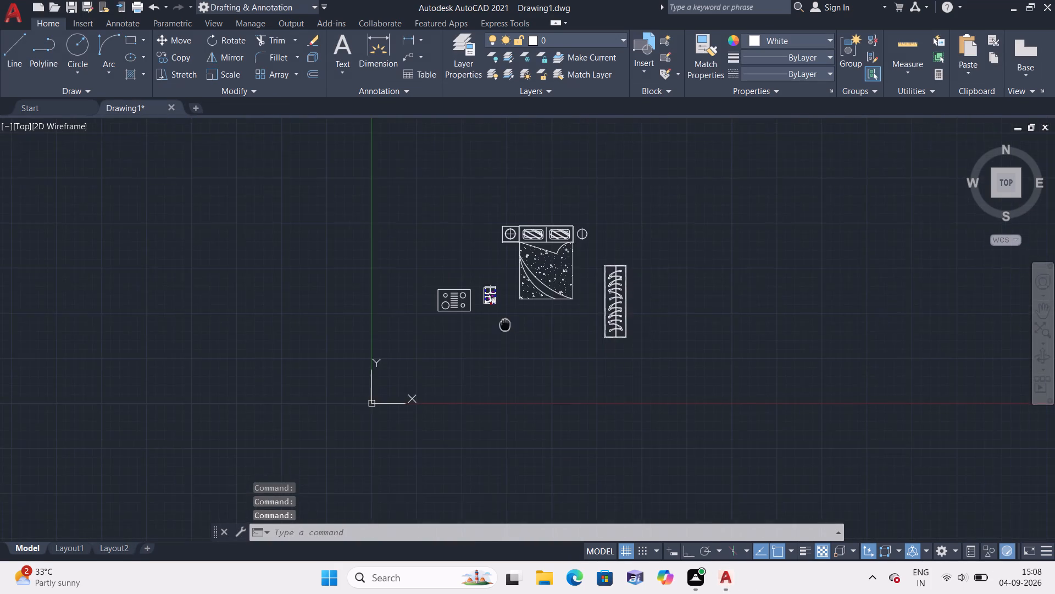
Draw the top, outer and bottom edges of the bedside table around the lamp circle right of the bed, with Ortho on.
{"action": "middle_click_drag", "start_coordinate": [505, 324], "coordinate": [504, 339]}
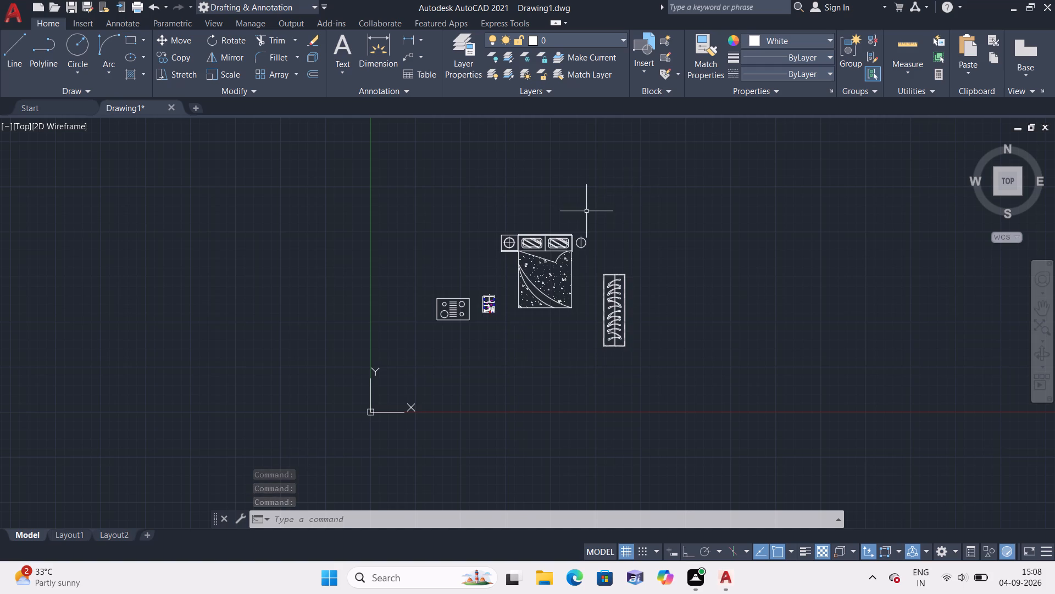
{"action": "scroll", "coordinate": [586, 212], "scroll_direction": "up", "scroll_amount": 3}
{"action": "middle_click_drag", "start_coordinate": [585, 290], "coordinate": [541, 210]}
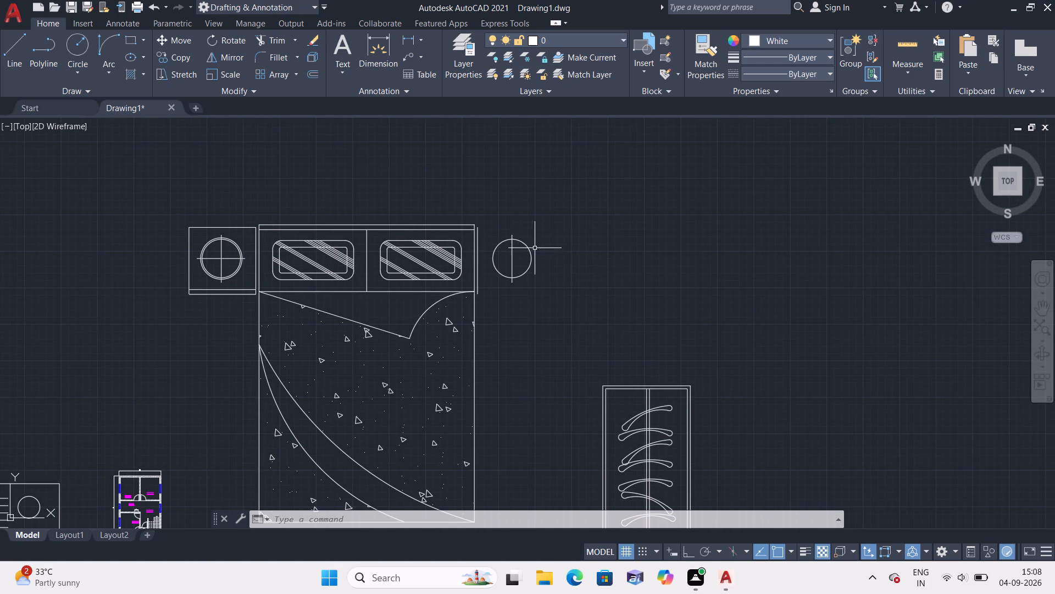
{"action": "scroll", "coordinate": [504, 246], "scroll_direction": "up", "scroll_amount": 1}
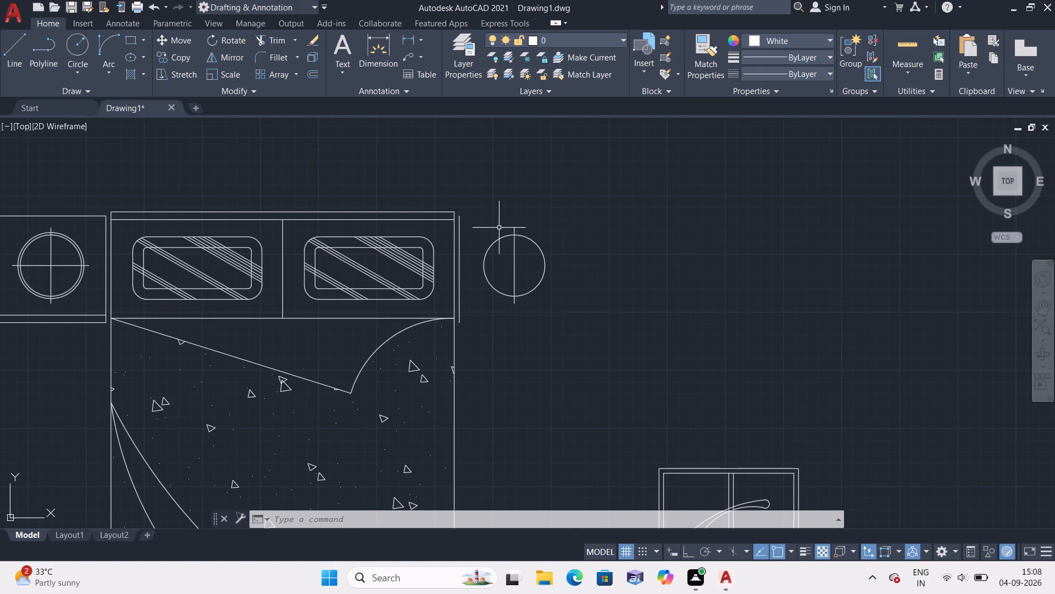
{"action": "scroll", "coordinate": [499, 227], "scroll_direction": "down", "scroll_amount": 1}
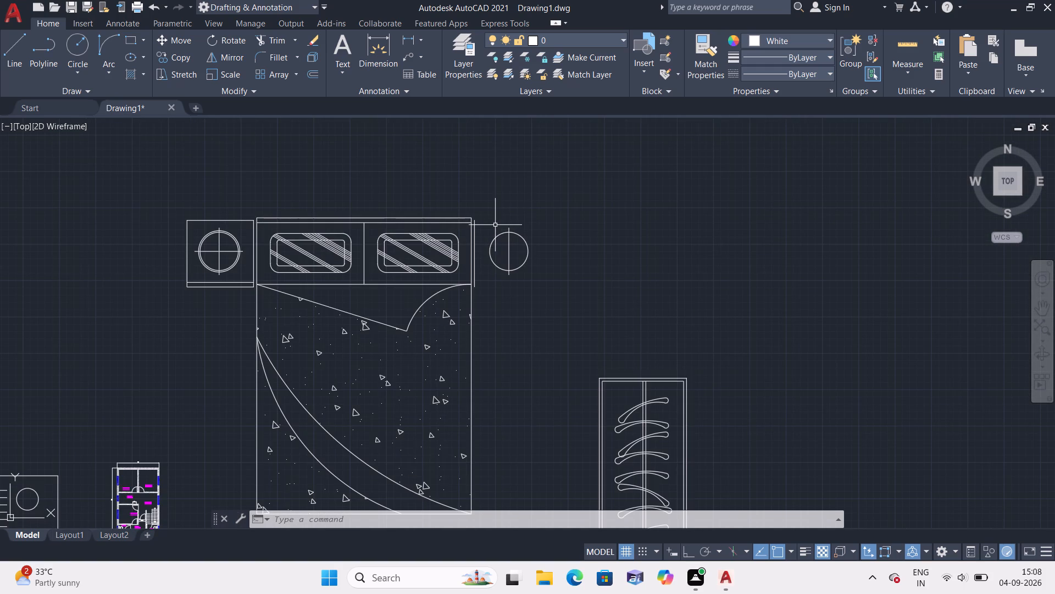
{"action": "type", "text": "l"}
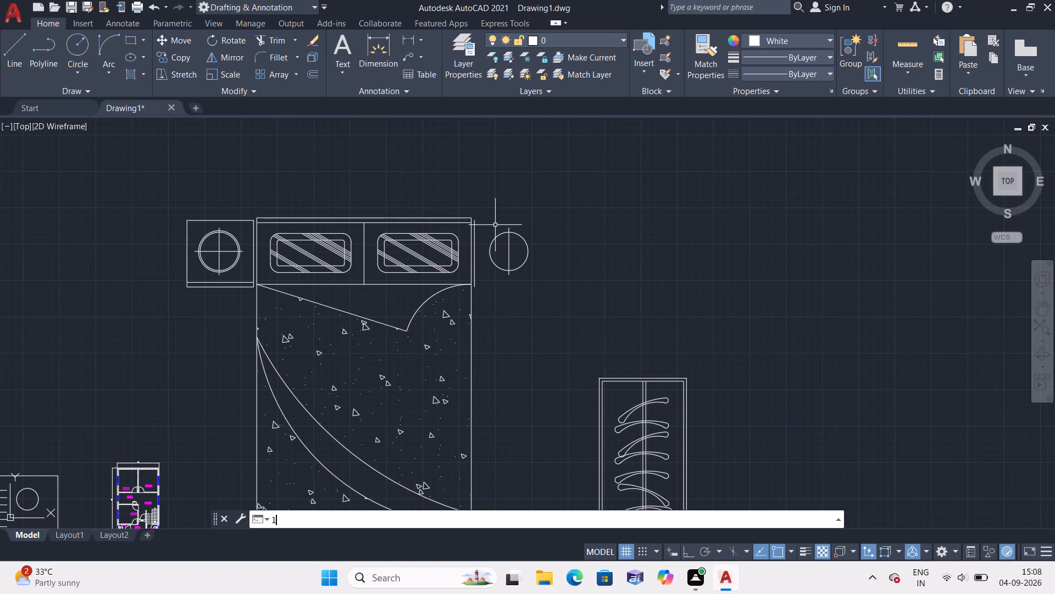
{"action": "key", "text": "space"}
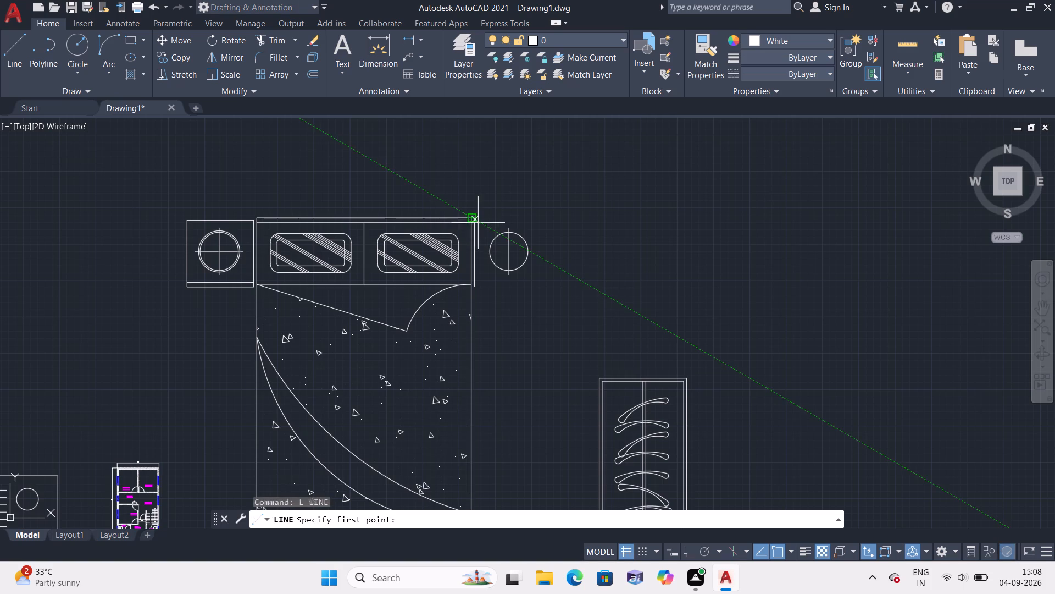
{"action": "left_click", "coordinate": [477, 219]}
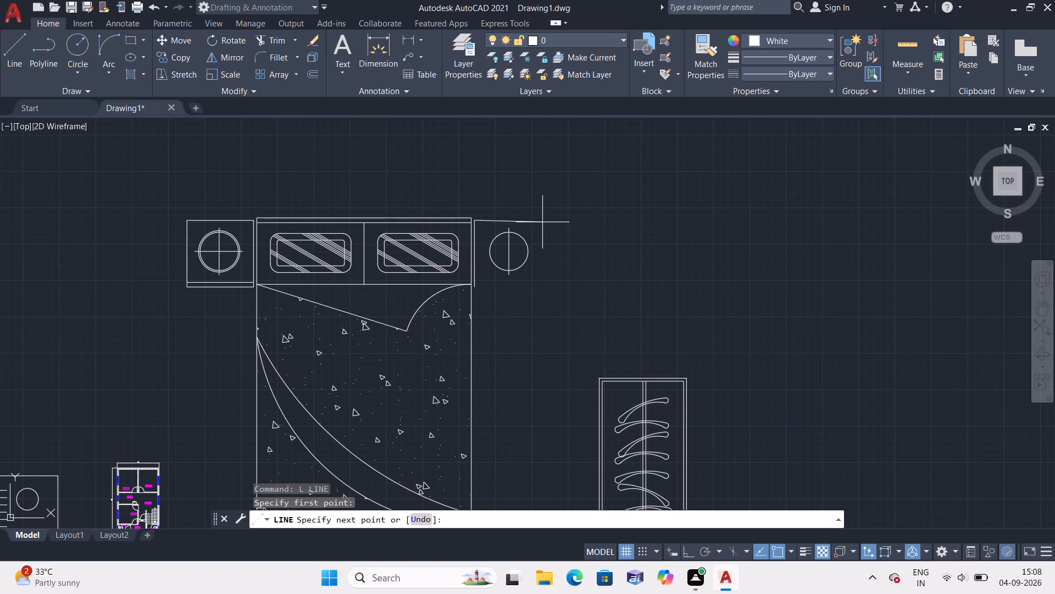
{"action": "scroll", "coordinate": [542, 222], "scroll_direction": "up", "scroll_amount": 1}
{"action": "key", "text": "F8"}
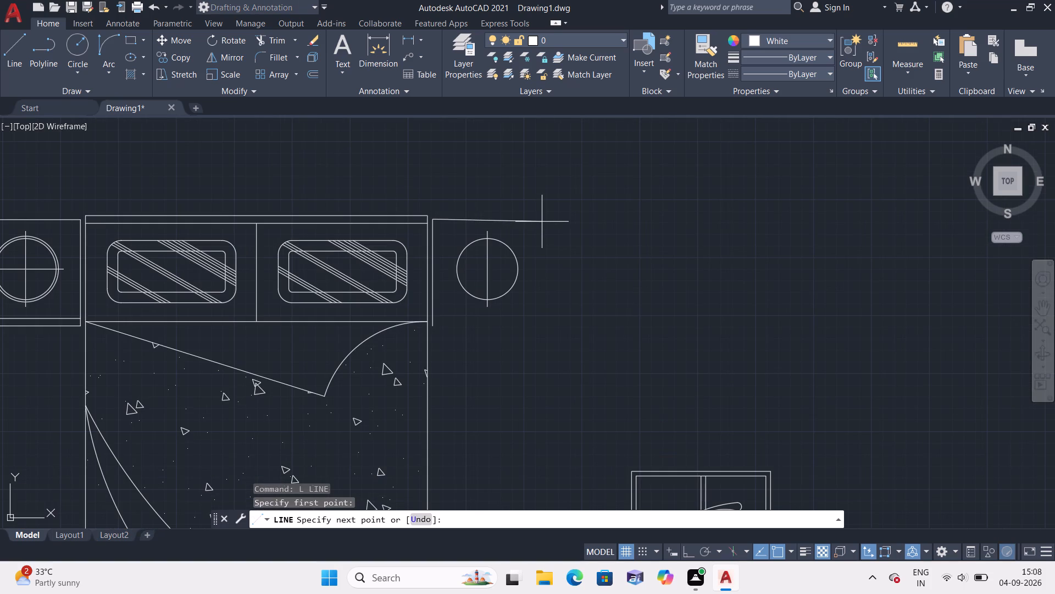
{"action": "left_click", "coordinate": [543, 222]}
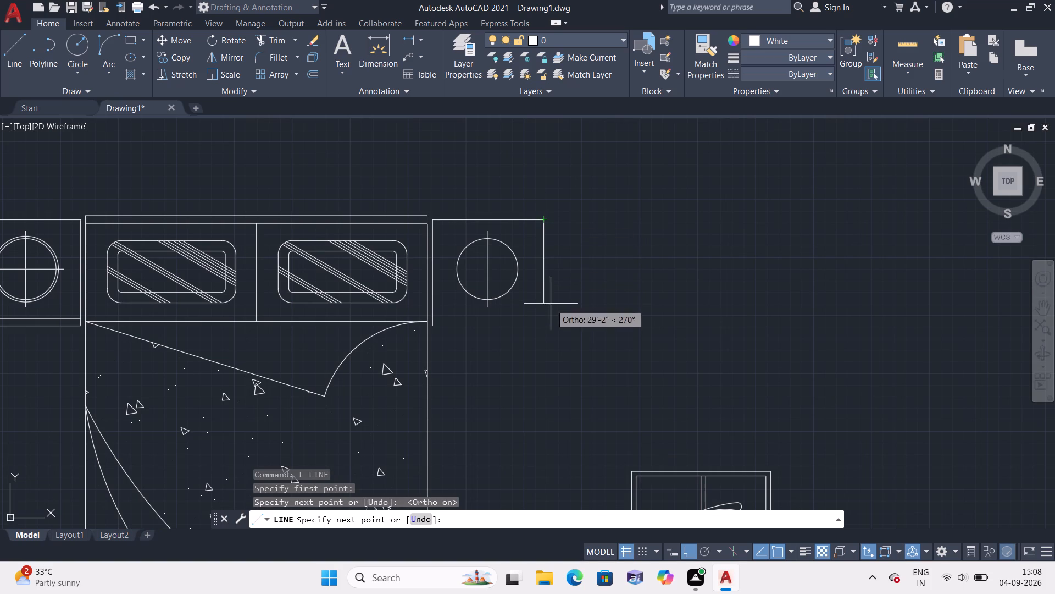
{"action": "scroll", "coordinate": [540, 327], "scroll_direction": "down", "scroll_amount": 1}
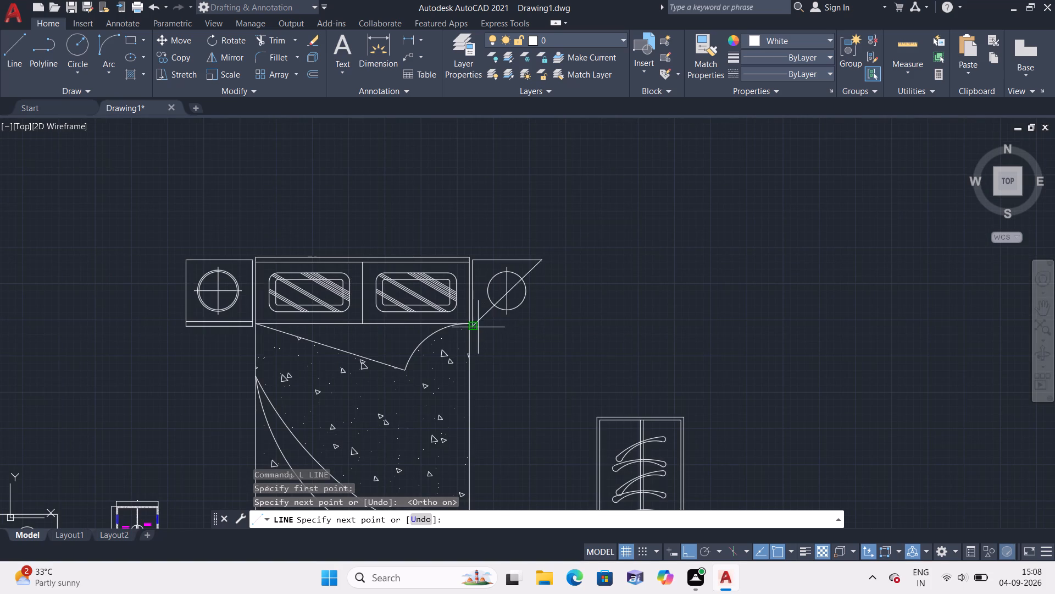
{"action": "left_click", "coordinate": [542, 324]}
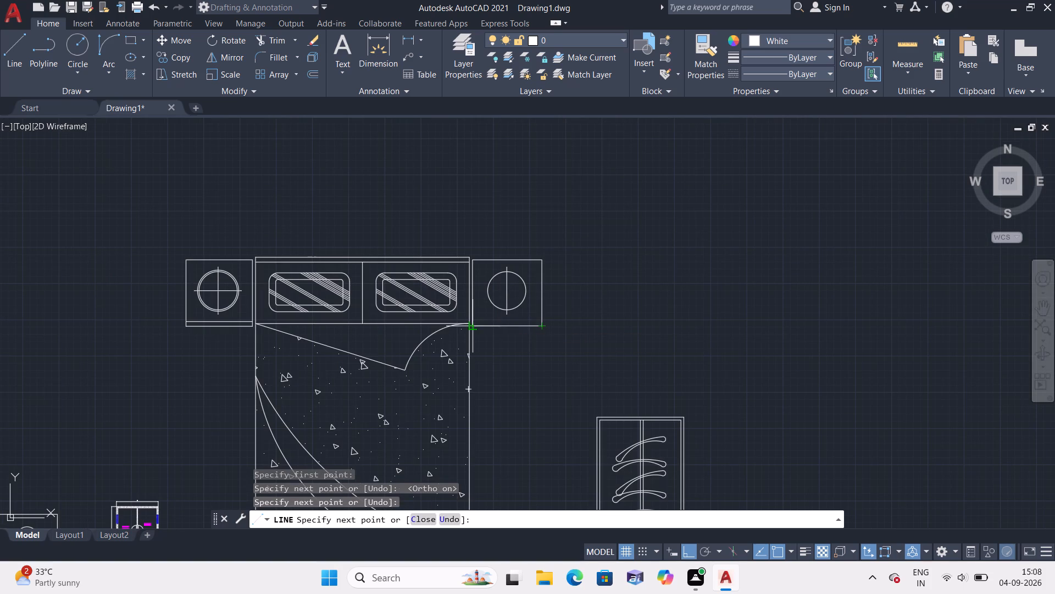
{"action": "left_click", "coordinate": [476, 327]}
{"action": "key", "text": "space"}
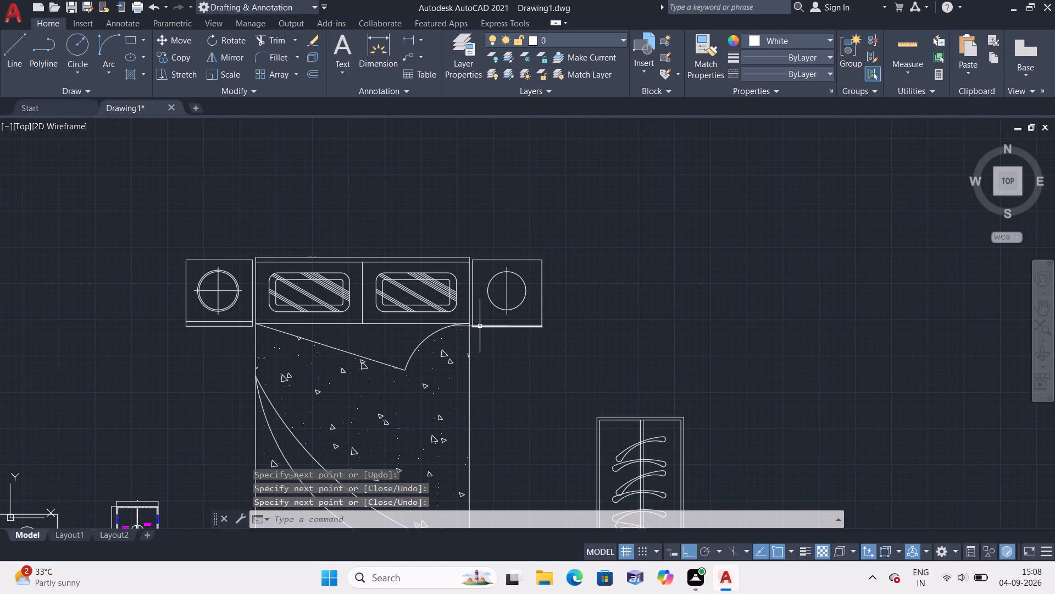
Draw a horizontal line across the right bedside table just above its bottom edge.
{"action": "key", "text": "space"}
{"action": "scroll", "coordinate": [467, 321], "scroll_direction": "up", "scroll_amount": 3}
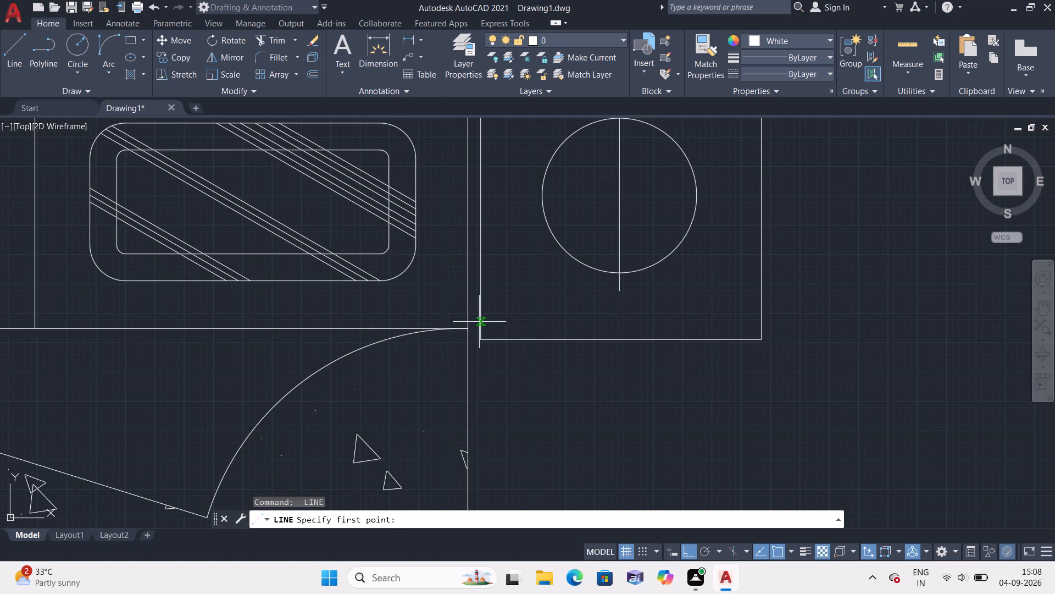
{"action": "left_click", "coordinate": [479, 322]}
{"action": "left_click", "coordinate": [756, 326]}
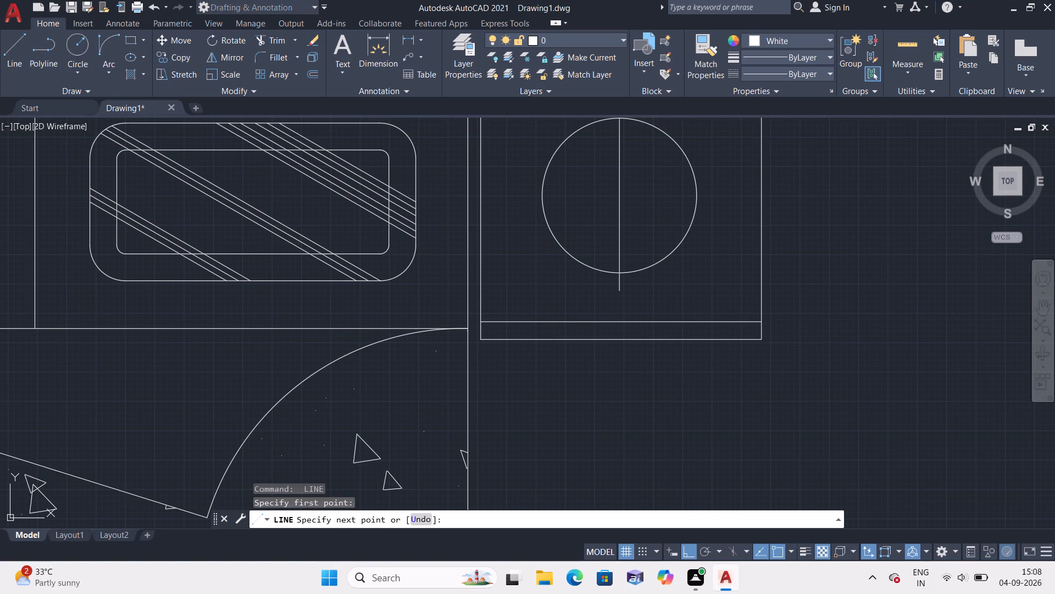
{"action": "key", "text": "space"}
Draw a horizontal line from the centre of the right bedside table's lamp circle to the circle's right edge.
{"action": "scroll", "coordinate": [678, 290], "scroll_direction": "down", "scroll_amount": 3}
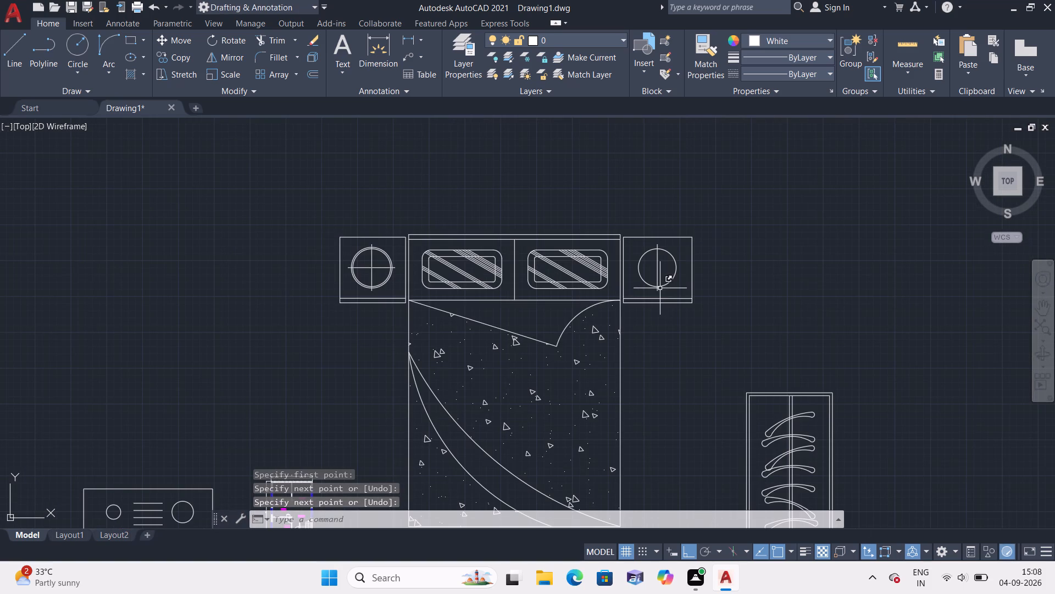
{"action": "key", "text": "space"}
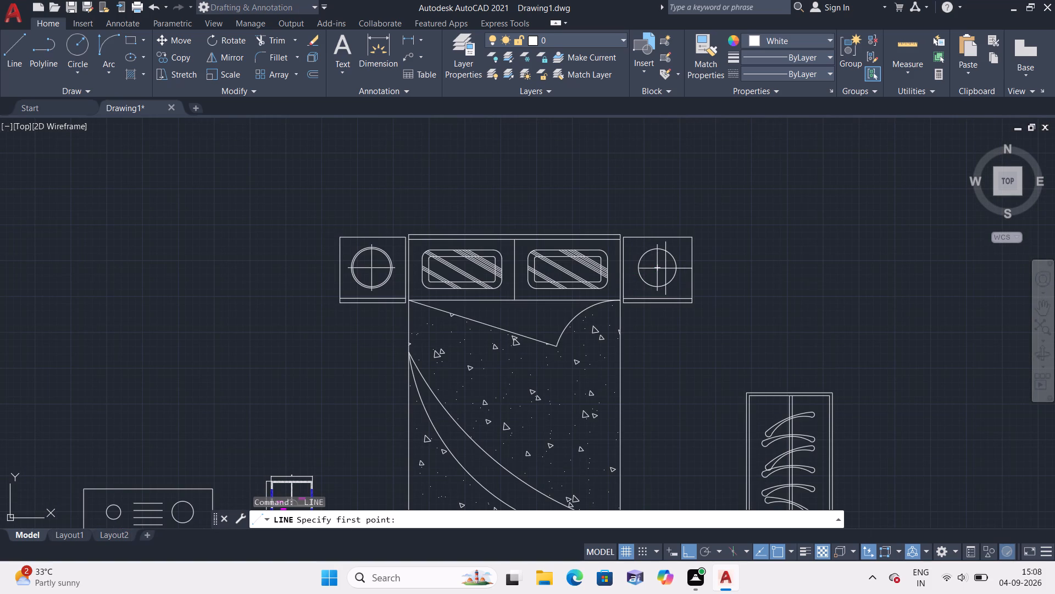
{"action": "left_click", "coordinate": [658, 267]}
{"action": "left_click", "coordinate": [682, 267]}
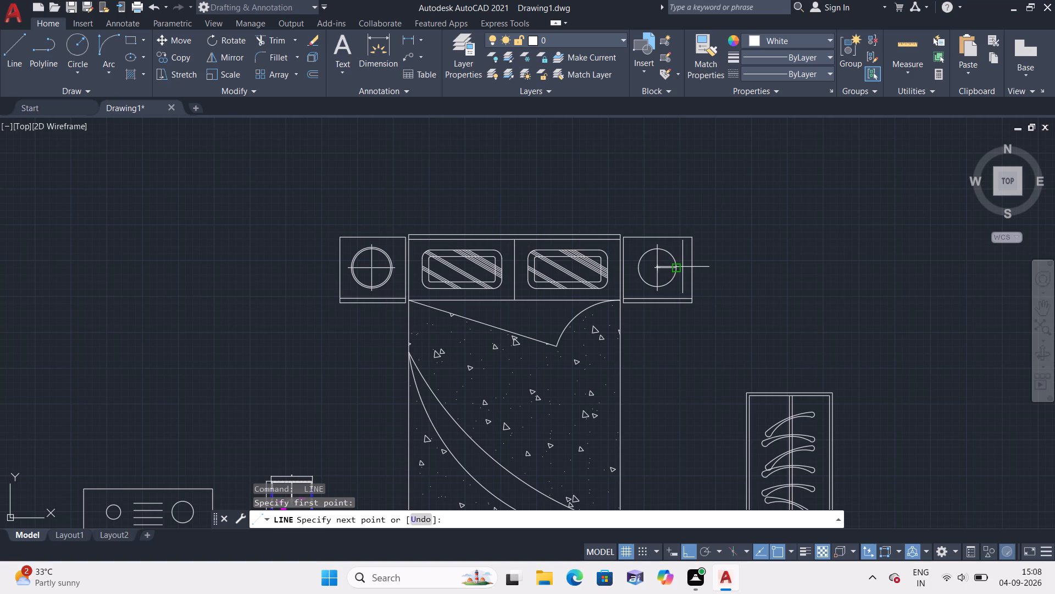
{"action": "key", "text": "space"}
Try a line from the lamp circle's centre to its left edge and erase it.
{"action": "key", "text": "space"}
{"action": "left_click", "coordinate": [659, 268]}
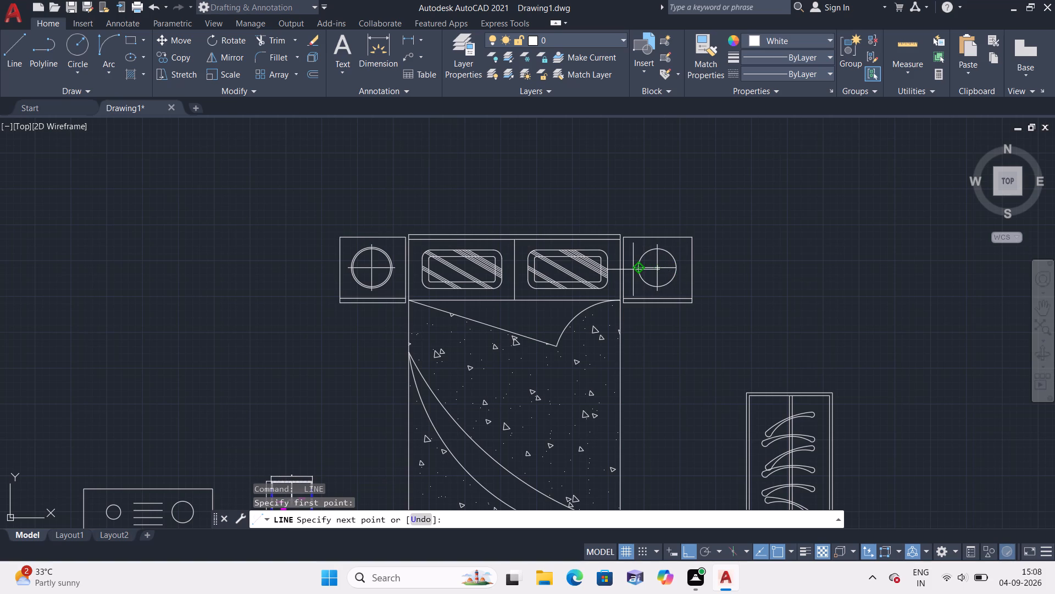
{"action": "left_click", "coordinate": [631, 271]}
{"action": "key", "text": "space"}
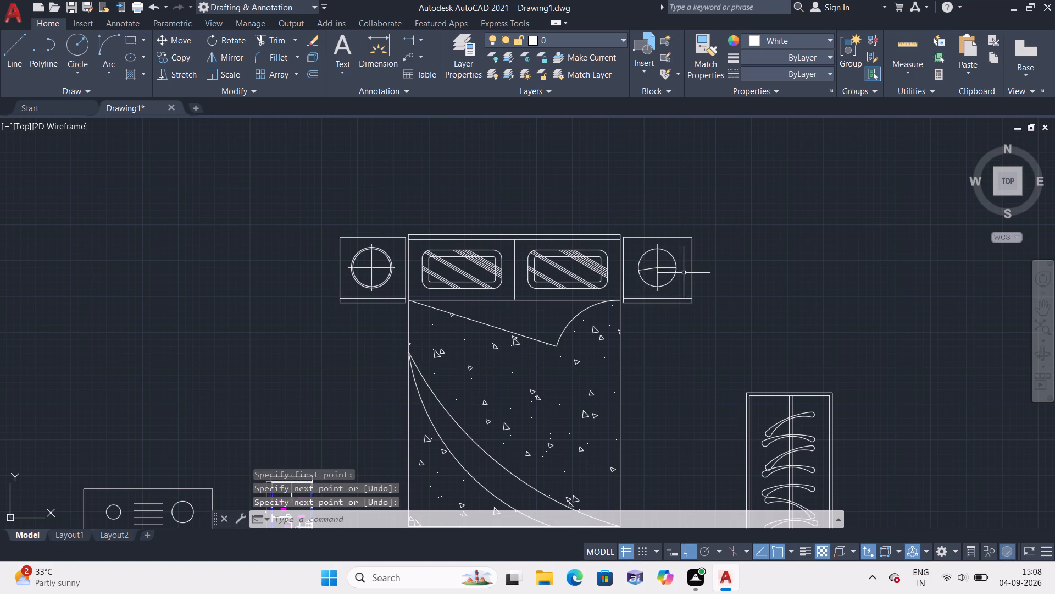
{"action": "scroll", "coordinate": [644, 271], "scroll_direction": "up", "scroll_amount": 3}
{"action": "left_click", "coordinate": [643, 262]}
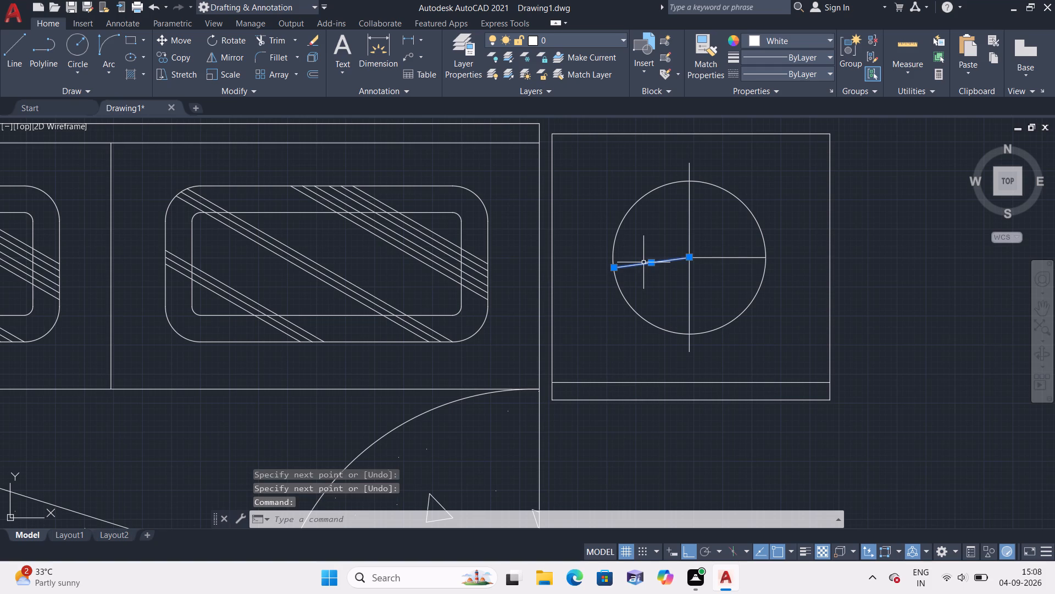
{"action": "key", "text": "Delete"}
Stretch both ends of the lamp's horizontal line slightly past the circle to complete the crosshair.
{"action": "scroll", "coordinate": [701, 261], "scroll_direction": "up", "scroll_amount": 1}
{"action": "left_click", "coordinate": [735, 254]}
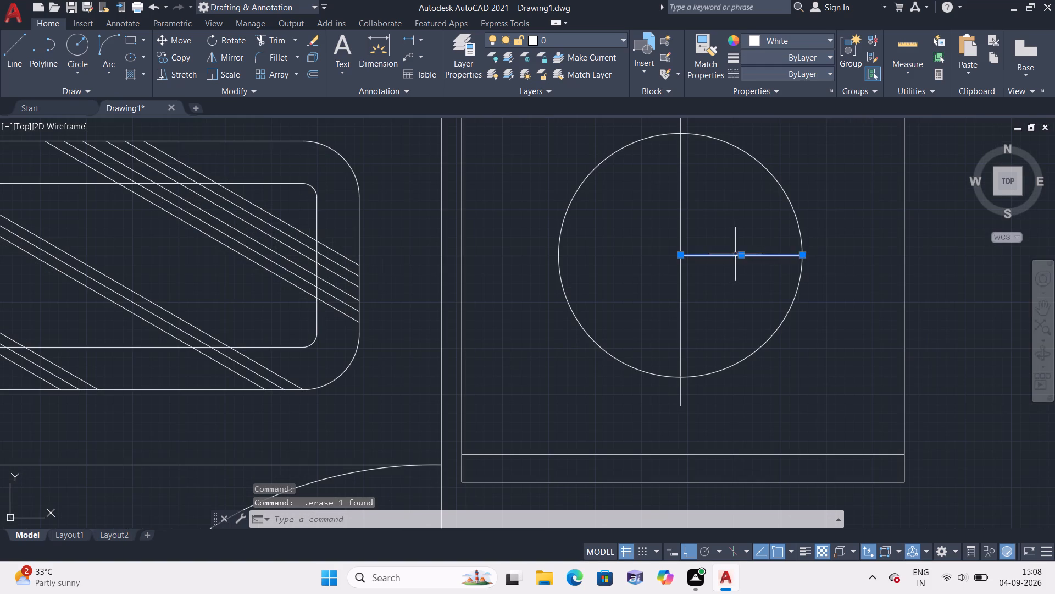
{"action": "left_click", "coordinate": [801, 256]}
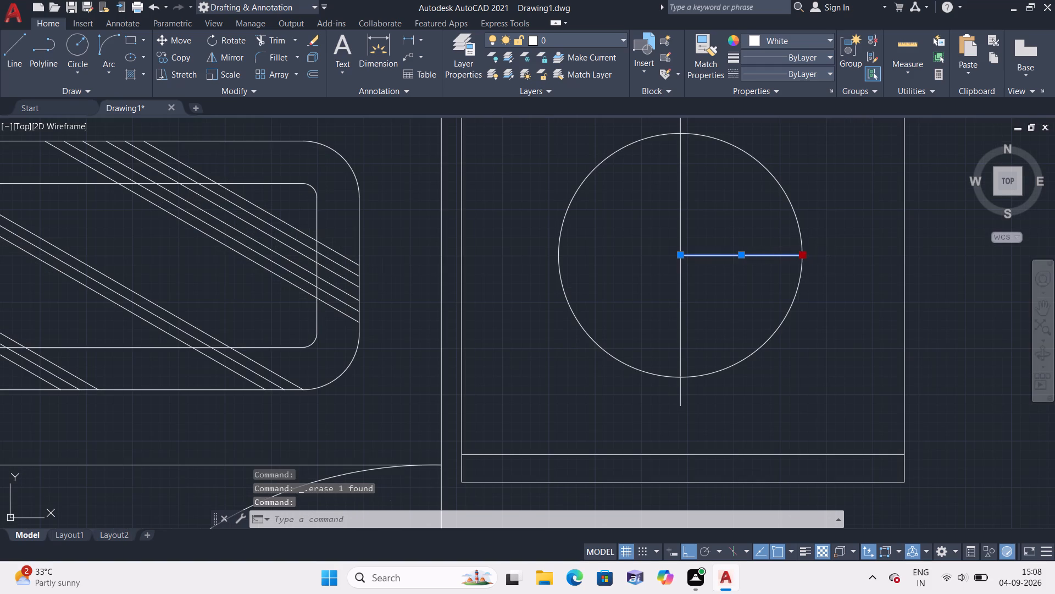
{"action": "left_click", "coordinate": [837, 254]}
{"action": "key", "text": "Delete"}
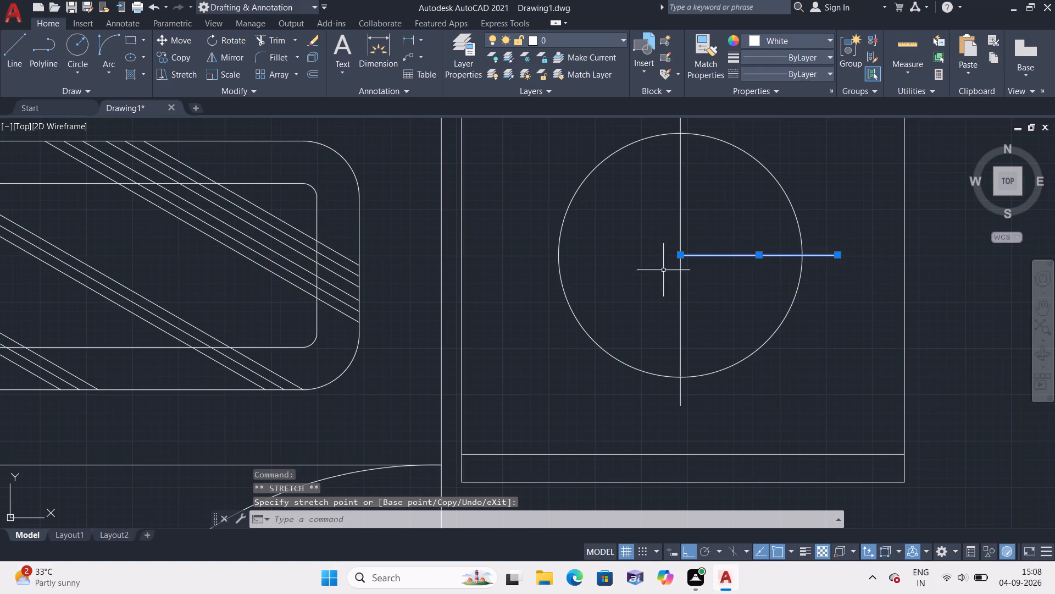
{"action": "scroll", "coordinate": [625, 277], "scroll_direction": "down", "scroll_amount": 1}
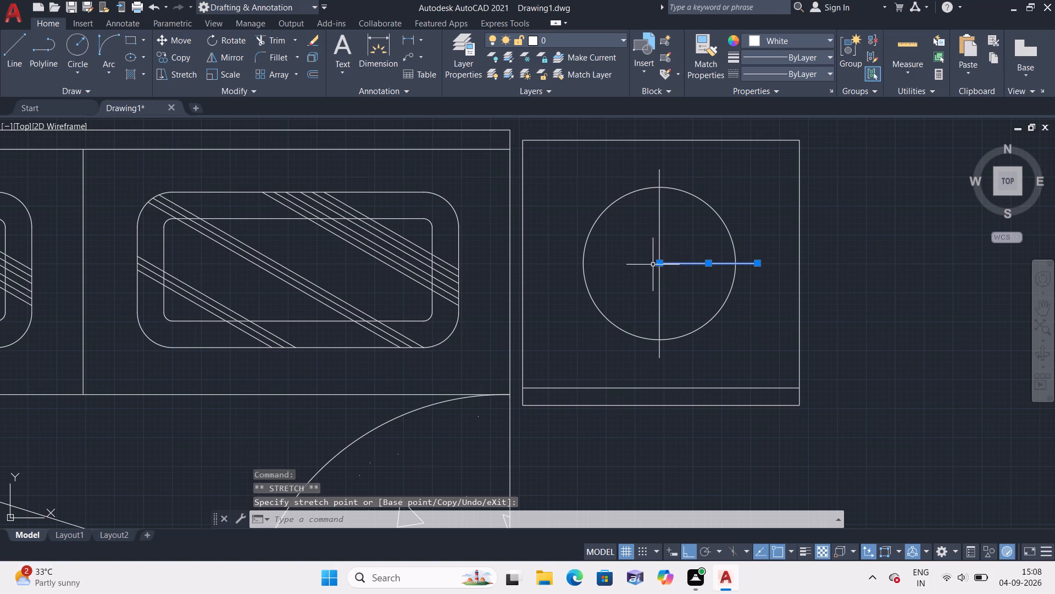
{"action": "left_click", "coordinate": [661, 265]}
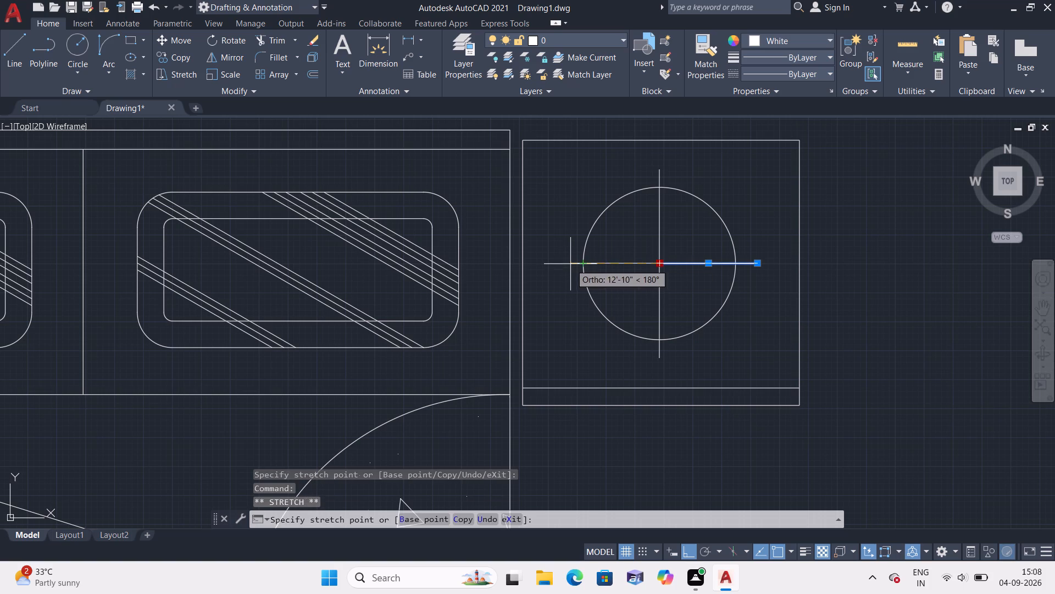
{"action": "left_click", "coordinate": [570, 264]}
{"action": "key", "text": "Escape"}
Draw a concentric inner circle of about 9'-7" radius inside the right bedside lamp circle.
{"action": "scroll", "coordinate": [560, 289], "scroll_direction": "down", "scroll_amount": 1}
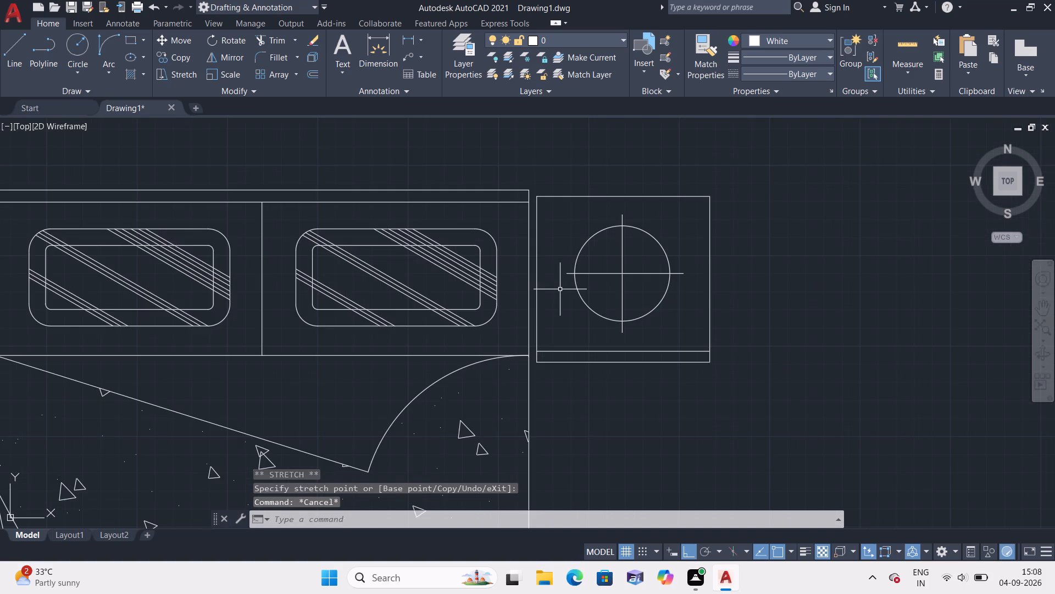
{"action": "scroll", "coordinate": [559, 293], "scroll_direction": "down", "scroll_amount": 1}
{"action": "type", "text": "c"}
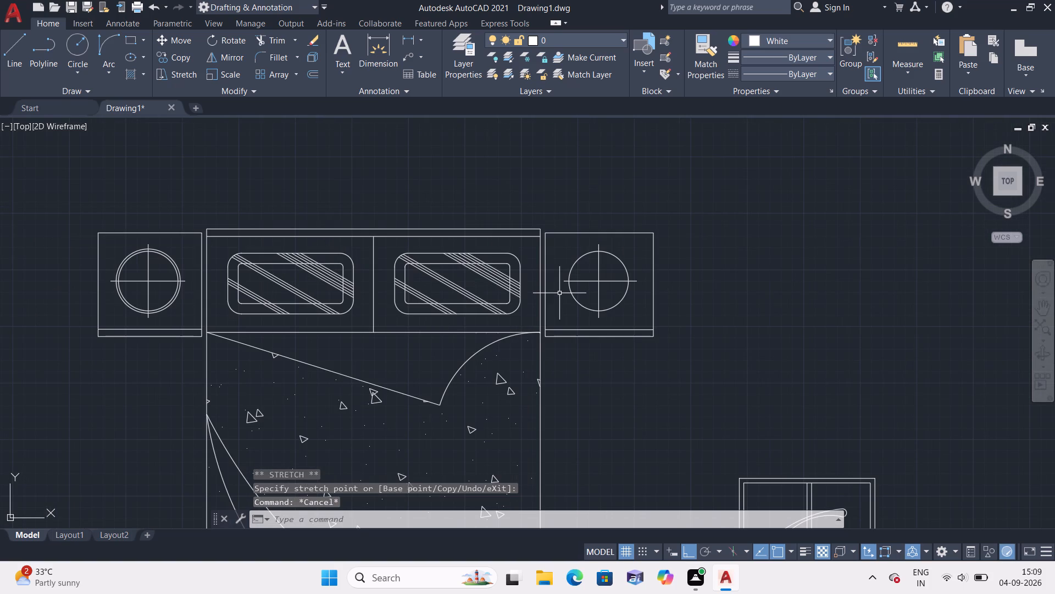
{"action": "key", "text": "space"}
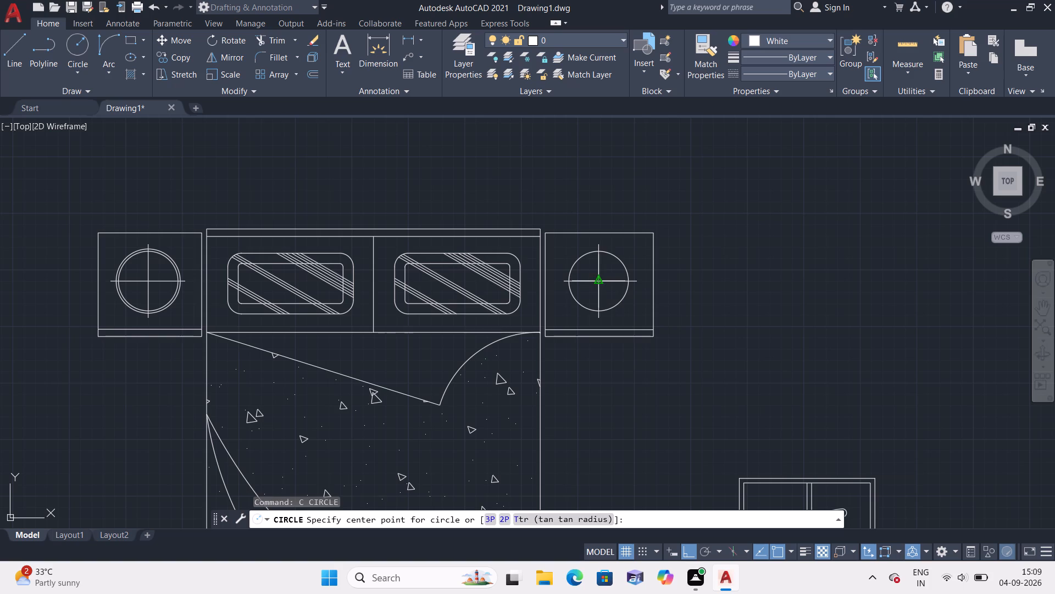
{"action": "left_click", "coordinate": [597, 282]}
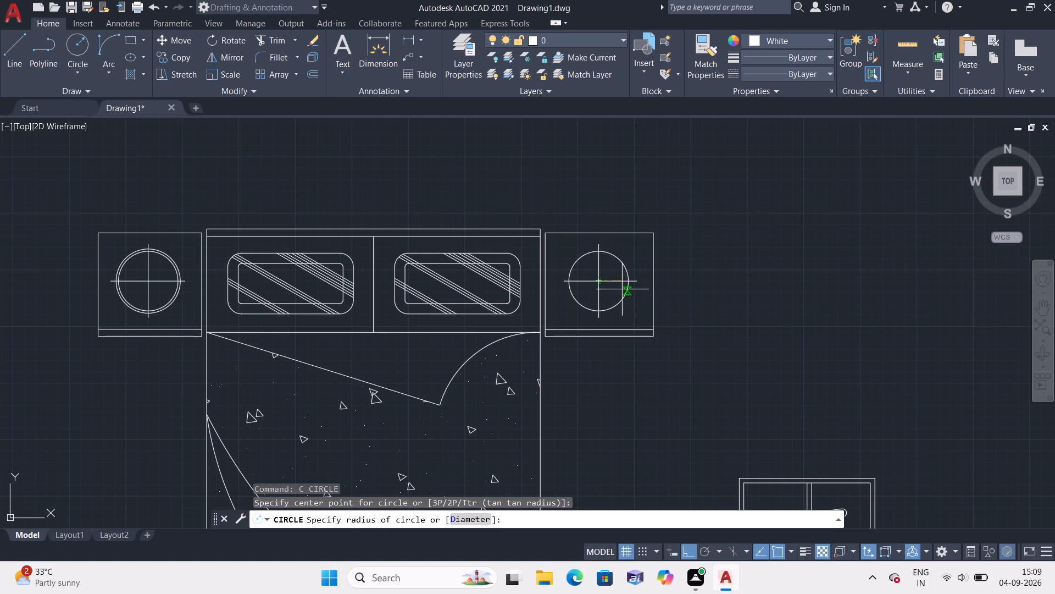
{"action": "scroll", "coordinate": [619, 289], "scroll_direction": "up", "scroll_amount": 2}
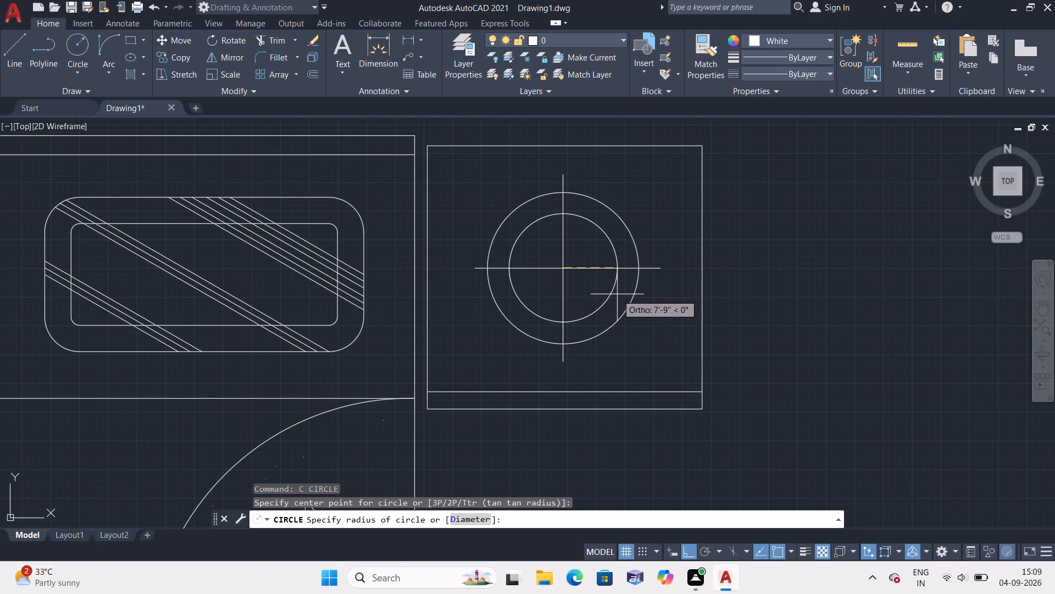
{"action": "left_click", "coordinate": [630, 332]}
{"action": "key", "text": "Escape"}
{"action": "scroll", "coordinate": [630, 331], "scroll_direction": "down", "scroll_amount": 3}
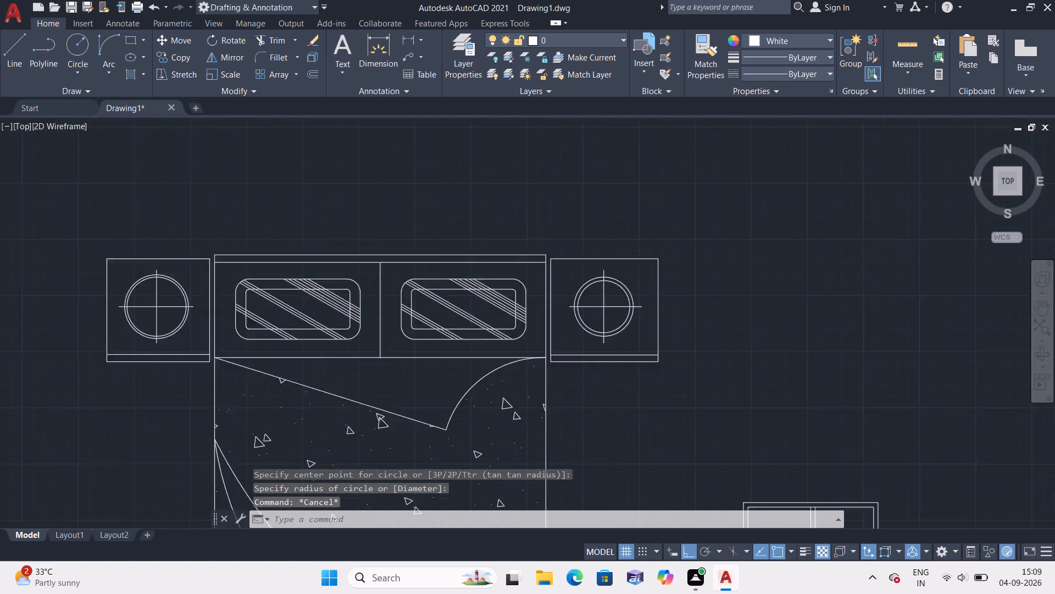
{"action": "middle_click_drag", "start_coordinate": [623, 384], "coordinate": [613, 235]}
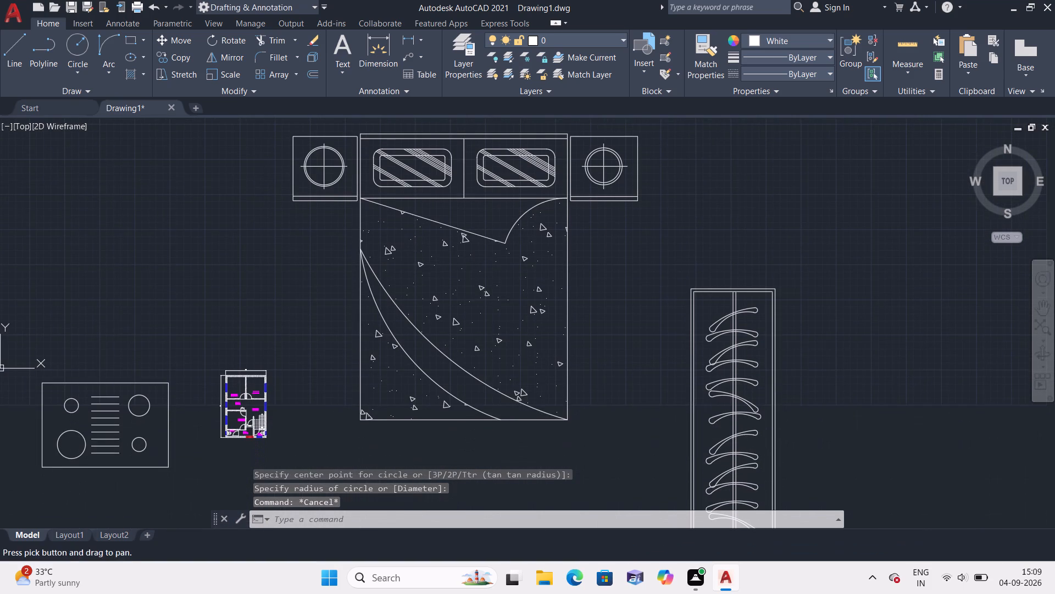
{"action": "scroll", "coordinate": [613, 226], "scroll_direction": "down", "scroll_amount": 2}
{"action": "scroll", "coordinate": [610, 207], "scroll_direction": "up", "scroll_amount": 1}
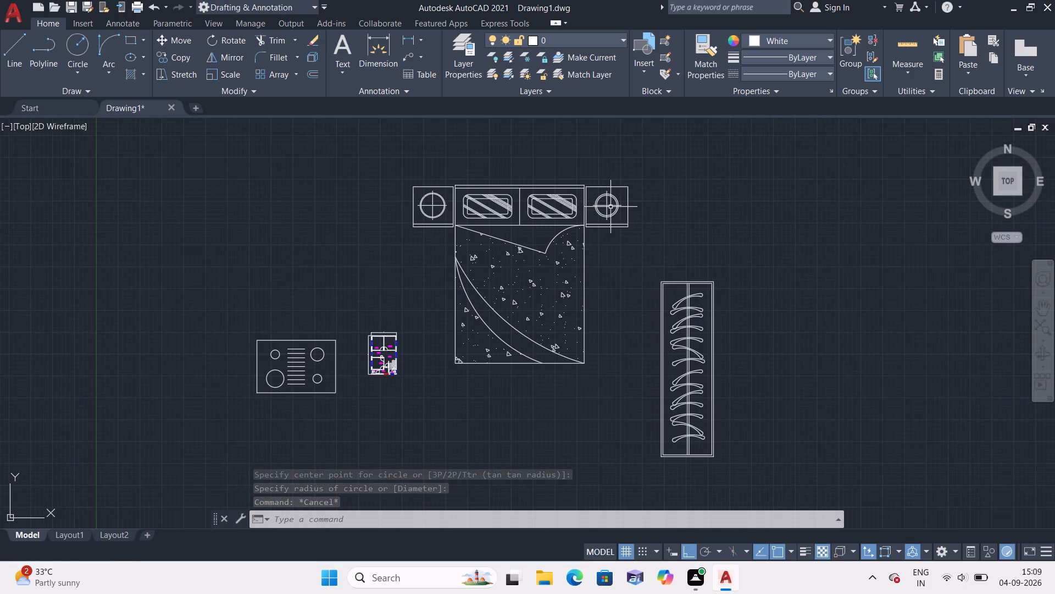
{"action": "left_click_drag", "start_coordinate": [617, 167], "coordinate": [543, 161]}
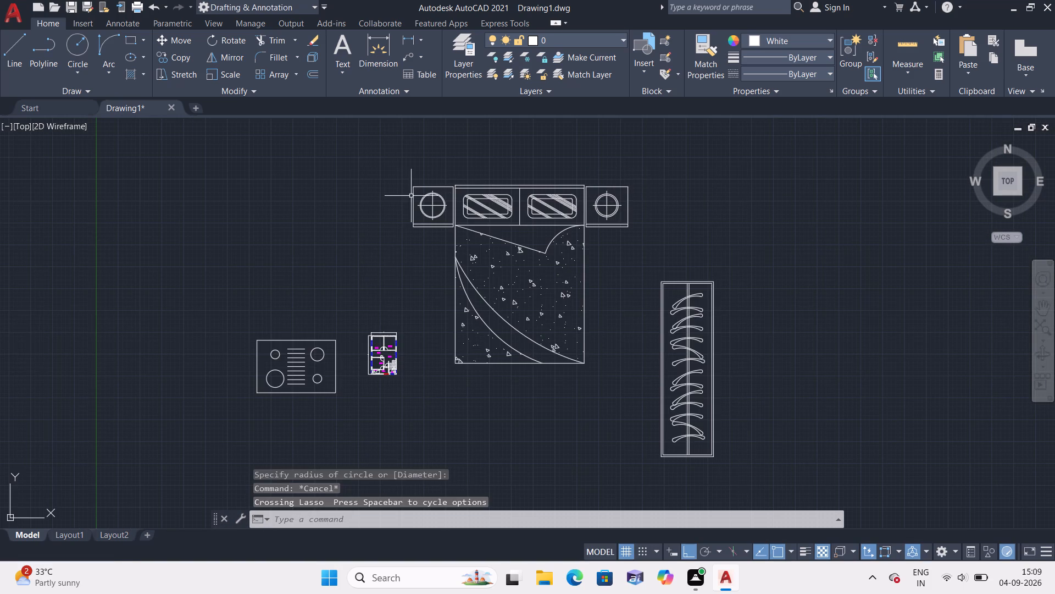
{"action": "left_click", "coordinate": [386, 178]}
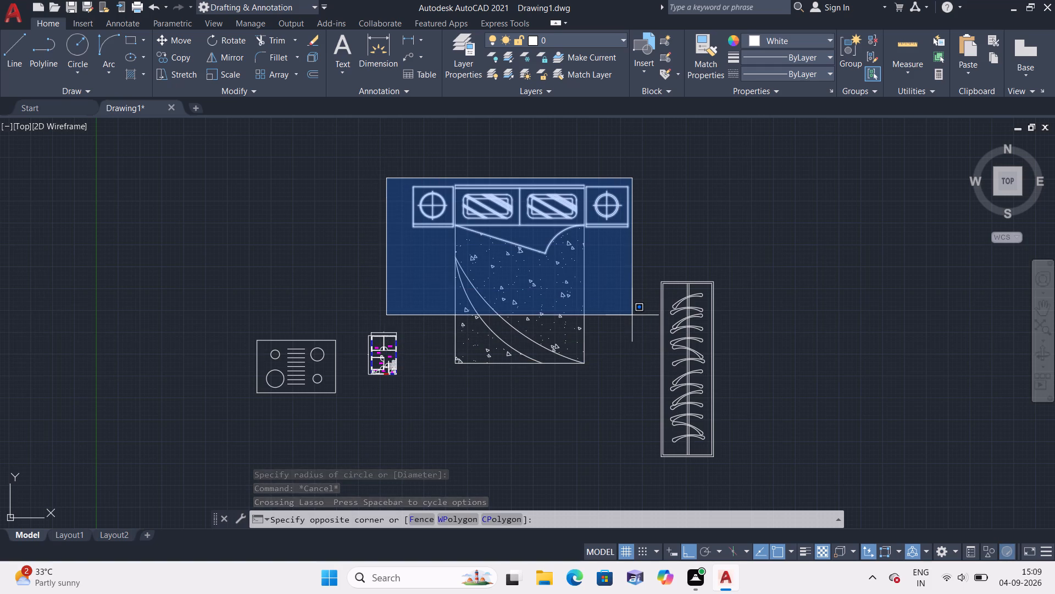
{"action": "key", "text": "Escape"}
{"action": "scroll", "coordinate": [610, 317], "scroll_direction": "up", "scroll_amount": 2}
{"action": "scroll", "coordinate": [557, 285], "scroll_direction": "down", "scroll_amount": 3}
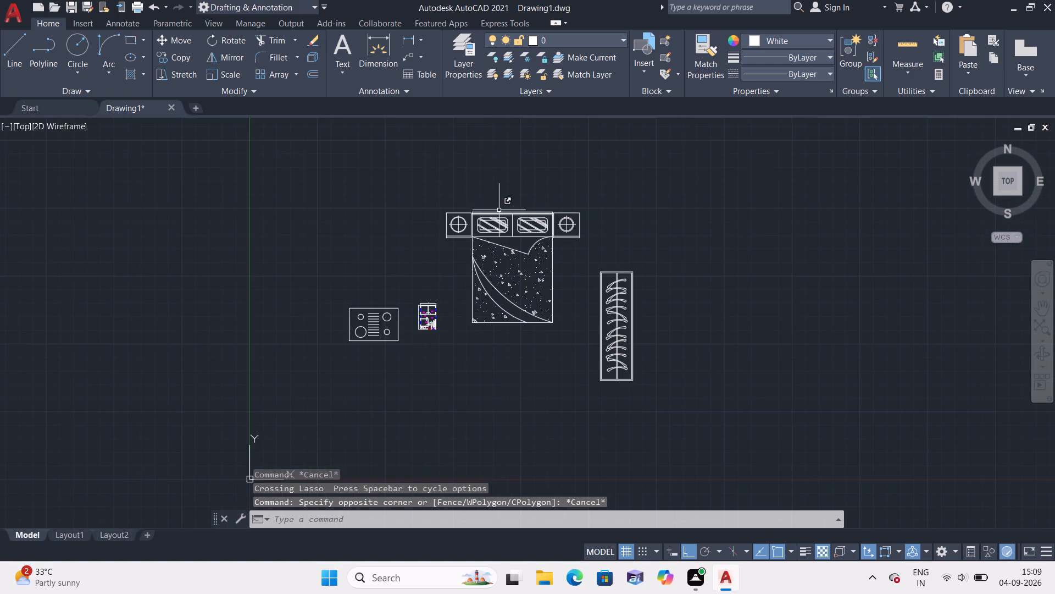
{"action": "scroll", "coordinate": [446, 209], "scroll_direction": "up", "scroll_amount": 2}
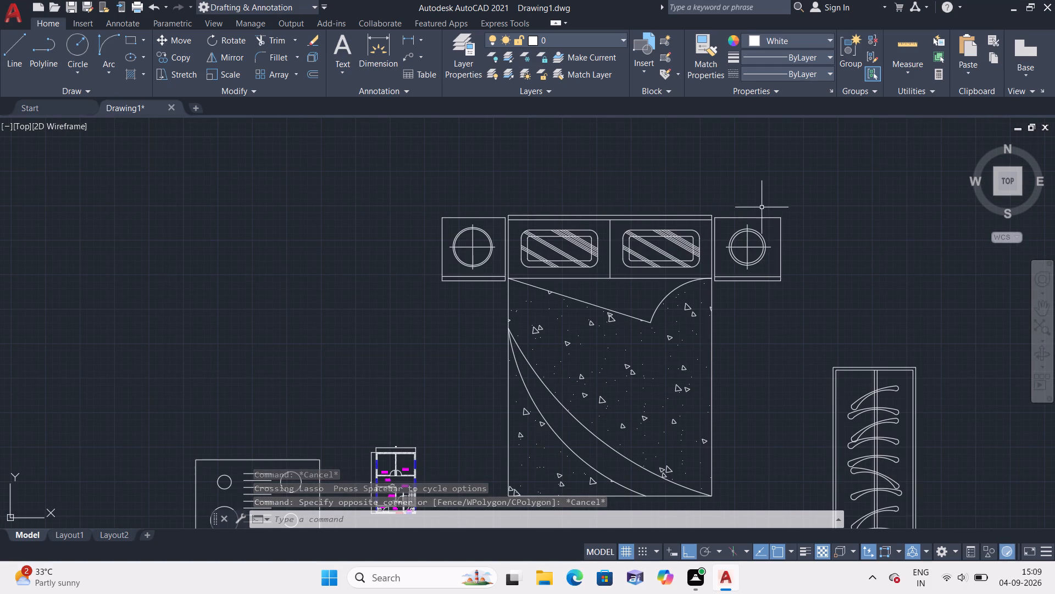
Scale the whole bed with both bedside tables down to a small fraction of its size, using the headboard's upper-edge midpoint as base.
{"action": "left_click", "coordinate": [789, 207]}
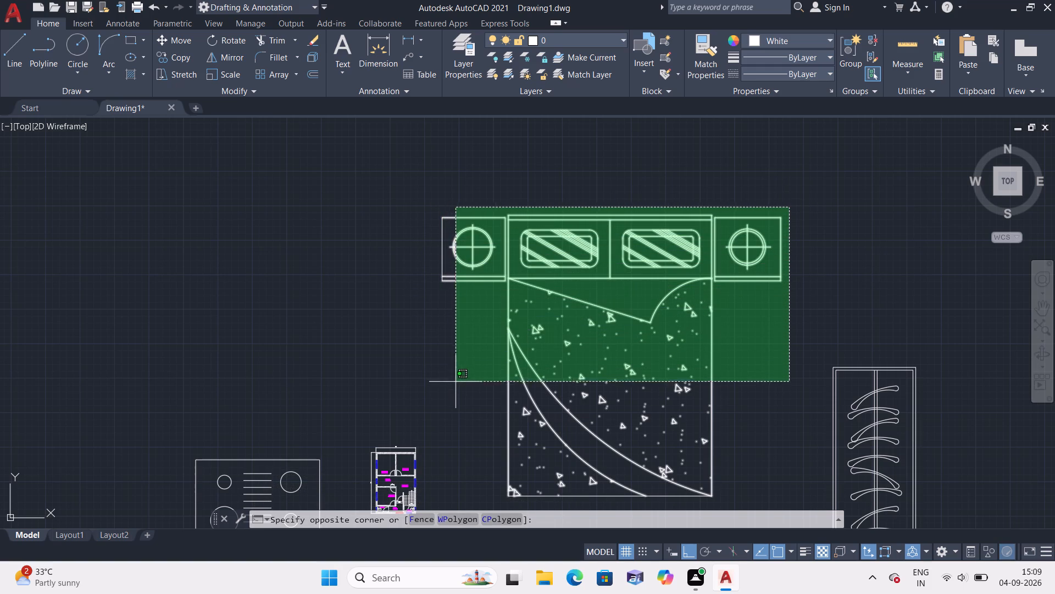
{"action": "left_click", "coordinate": [485, 502]}
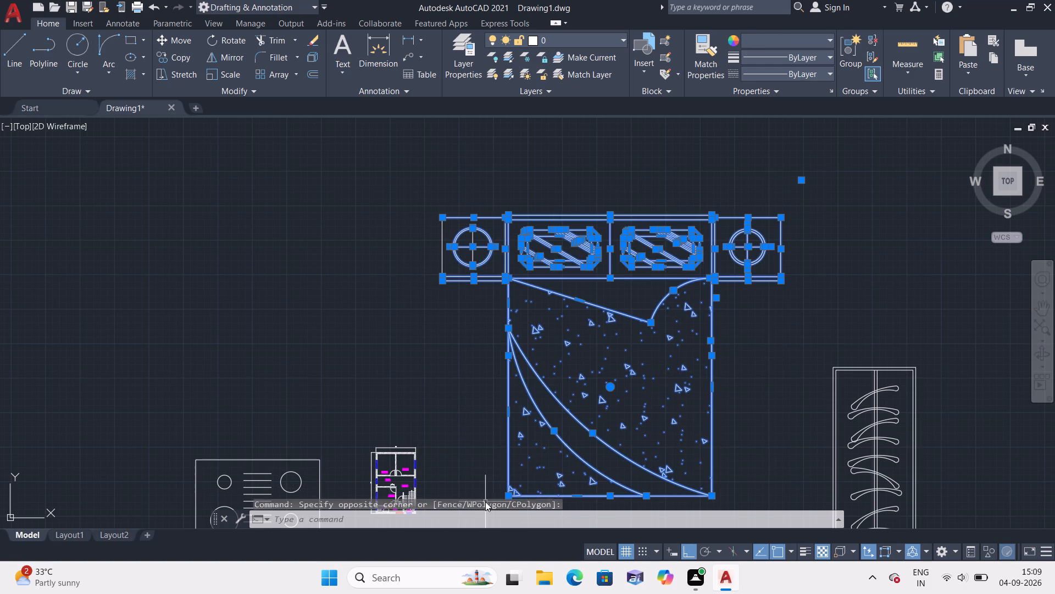
{"action": "middle_click", "coordinate": [480, 431]}
{"action": "scroll", "coordinate": [418, 297], "scroll_direction": "up", "scroll_amount": 1}
{"action": "left_click", "coordinate": [453, 235]}
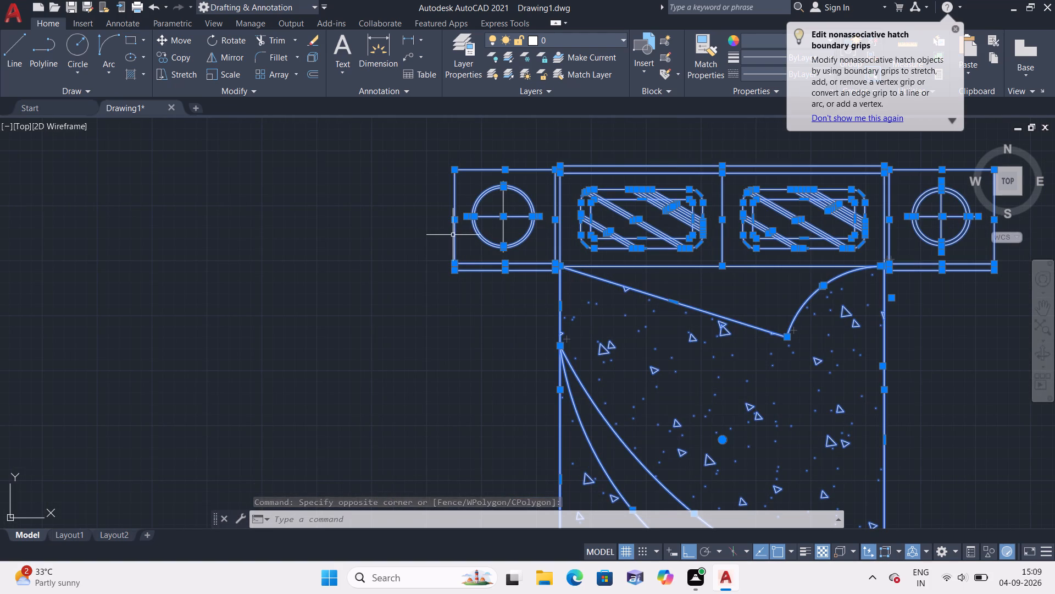
{"action": "scroll", "coordinate": [430, 378], "scroll_direction": "down", "scroll_amount": 2}
{"action": "middle_click", "coordinate": [430, 379]}
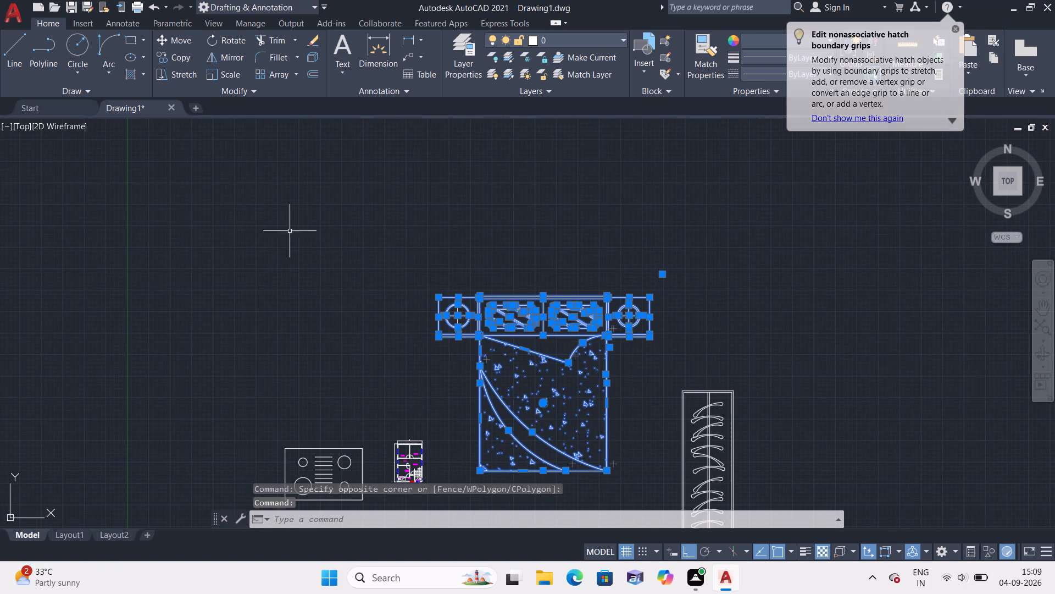
{"action": "left_click", "coordinate": [224, 77]}
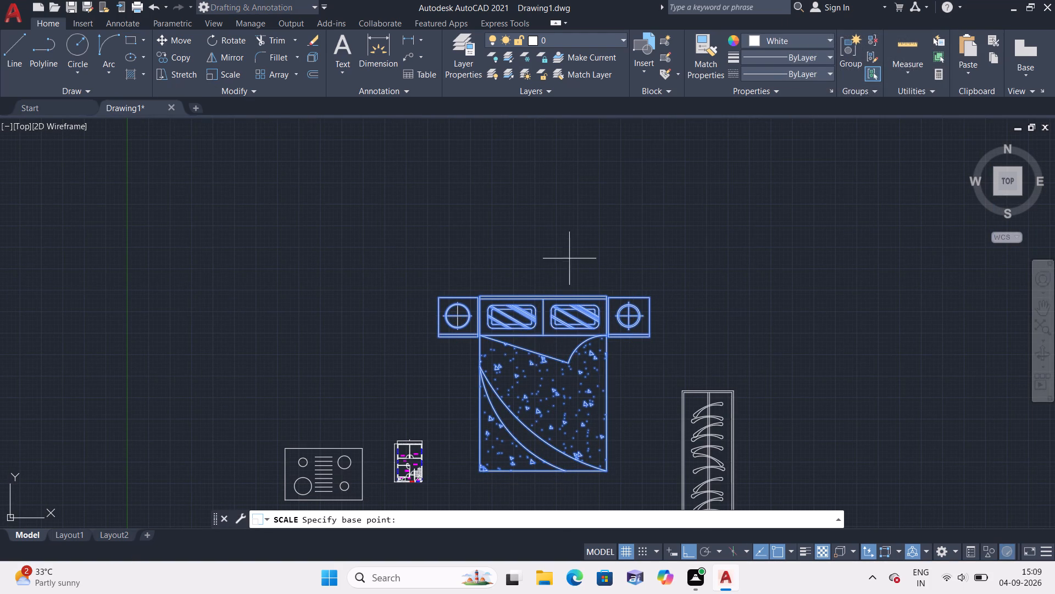
{"action": "left_click", "coordinate": [542, 299]}
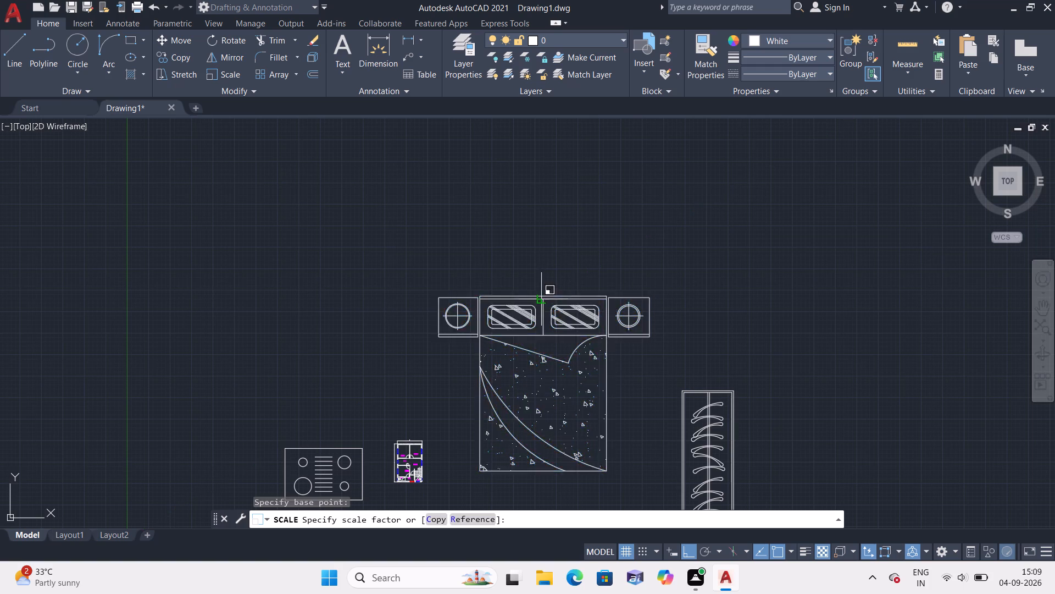
{"action": "scroll", "coordinate": [547, 260], "scroll_direction": "up", "scroll_amount": 1}
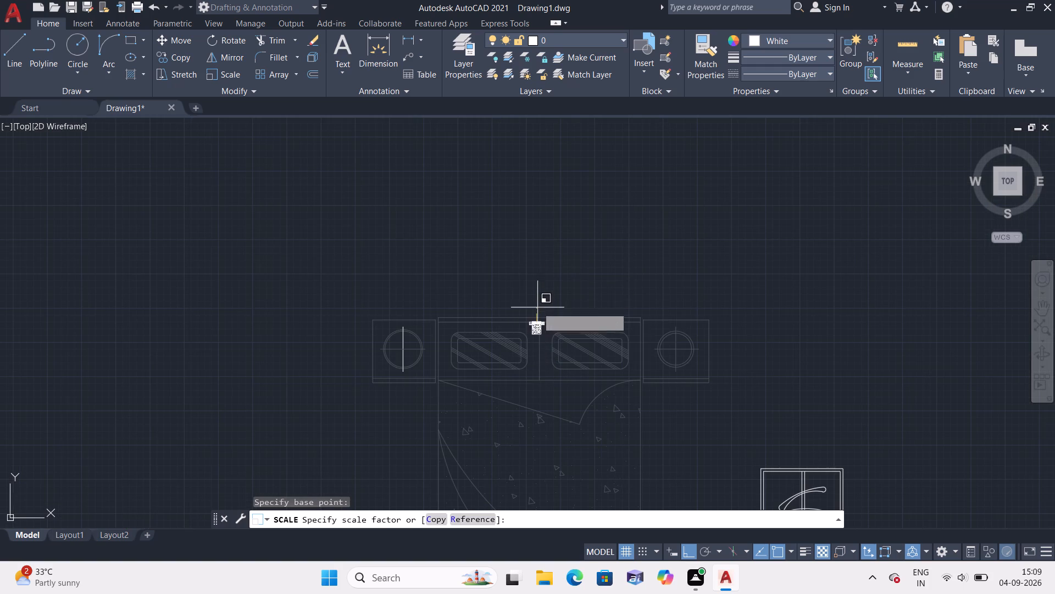
{"action": "scroll", "coordinate": [535, 311], "scroll_direction": "up", "scroll_amount": 2}
{"action": "scroll", "coordinate": [606, 355], "scroll_direction": "up", "scroll_amount": 1}
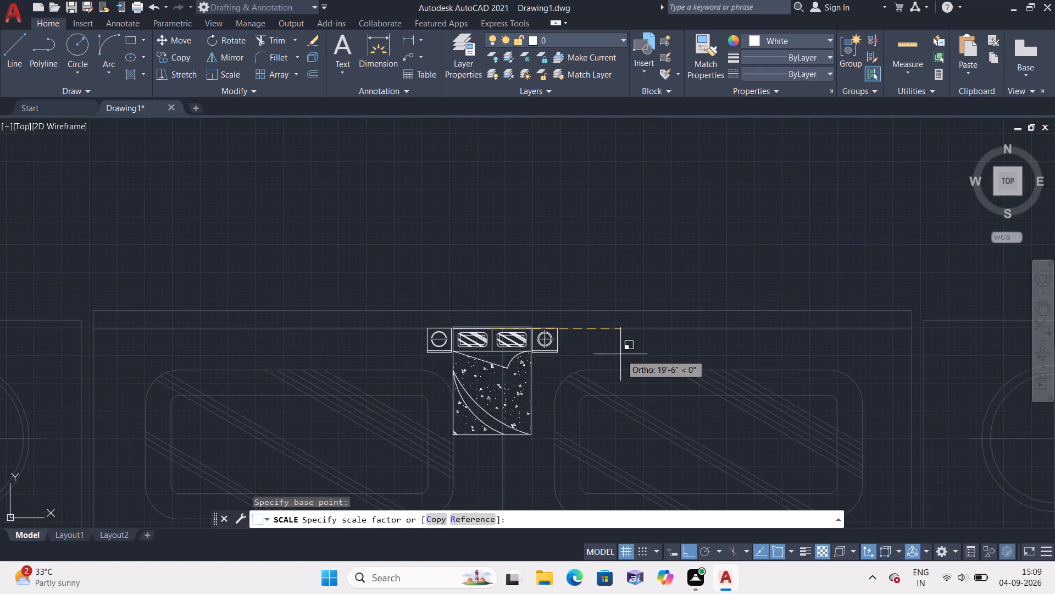
{"action": "left_click", "coordinate": [593, 353]}
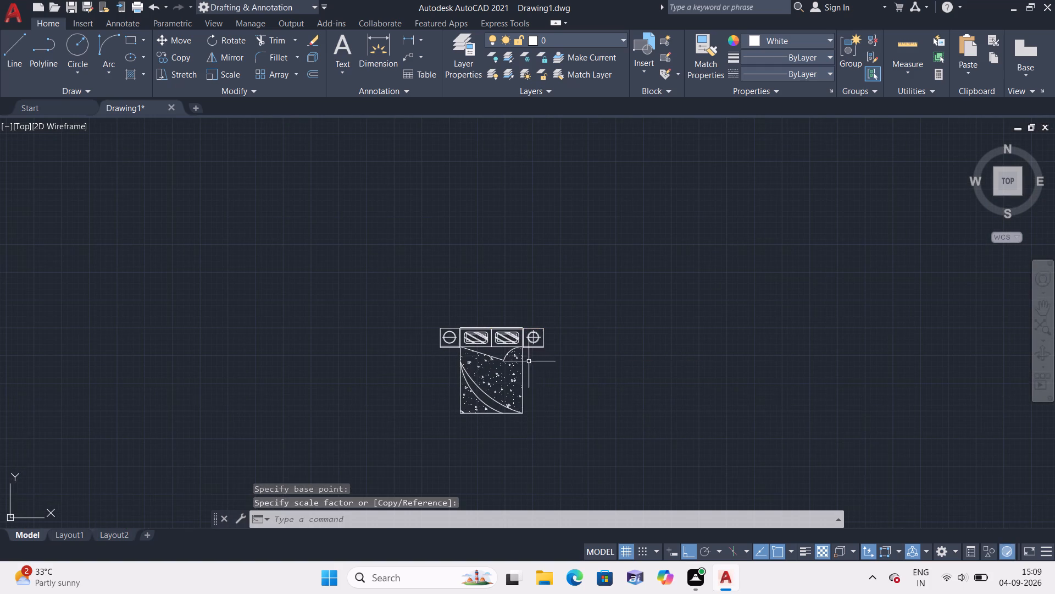
Draw a vertical line about 2'-0" long from the top of the left bedside lamp circle through its centre to just below it.
{"action": "scroll", "coordinate": [517, 365], "scroll_direction": "up", "scroll_amount": 4}
{"action": "middle_click_drag", "start_coordinate": [208, 258], "coordinate": [336, 338]}
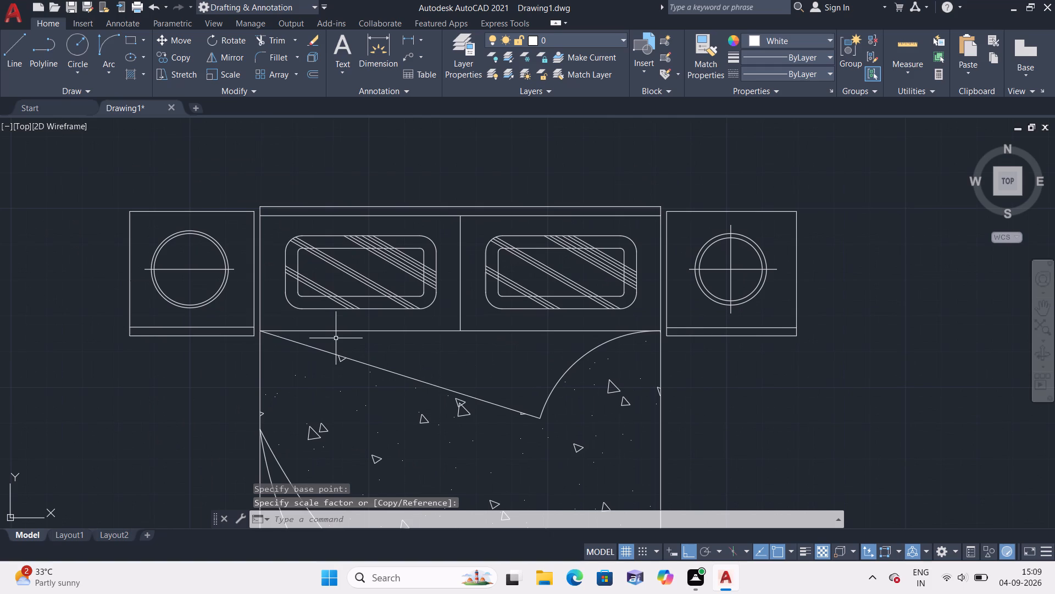
{"action": "type", "text": "l"}
{"action": "key", "text": "space"}
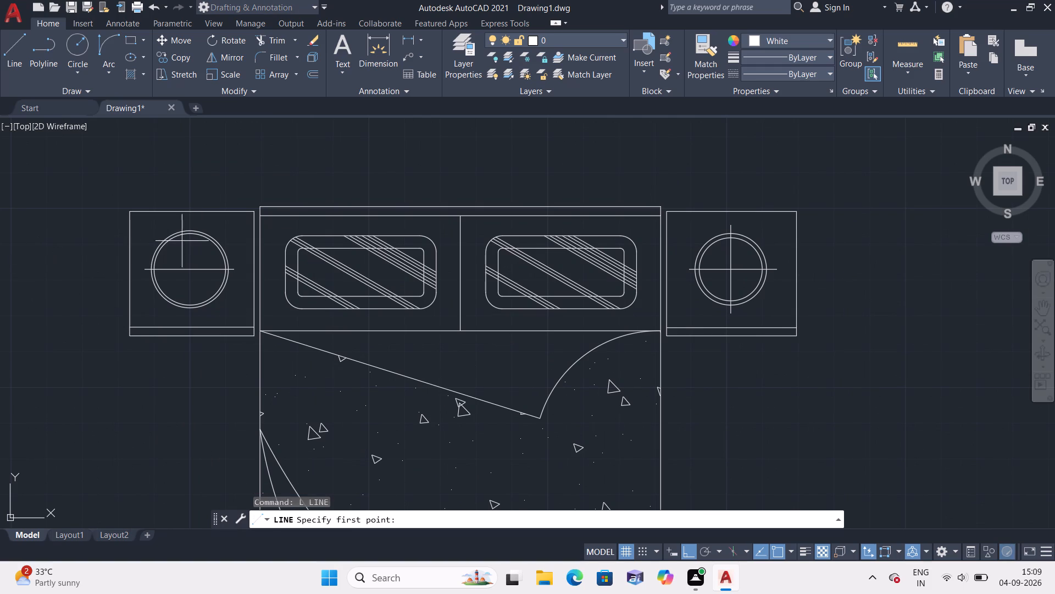
{"action": "left_click", "coordinate": [192, 229]}
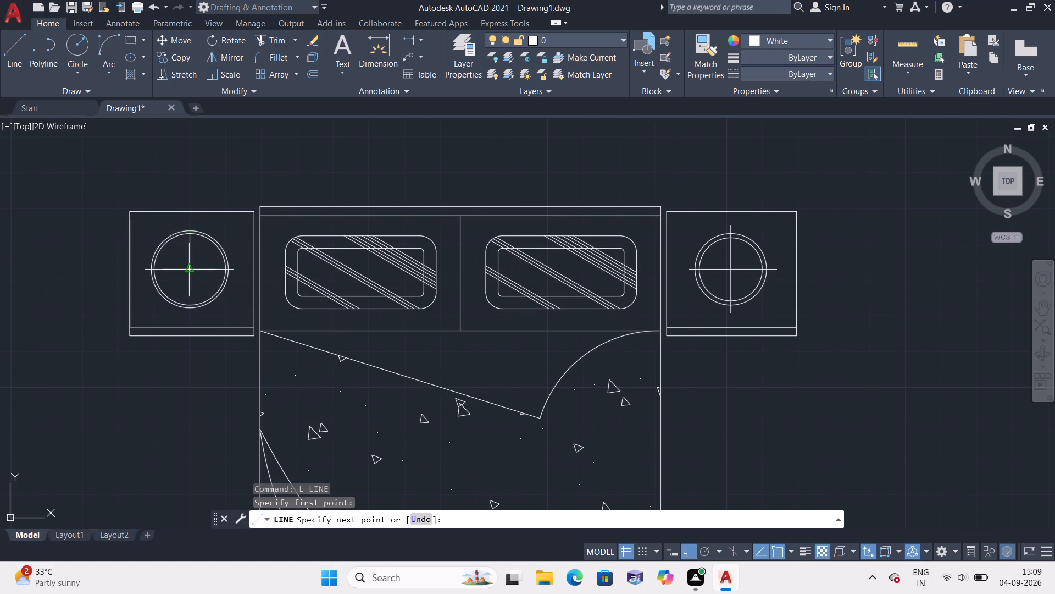
{"action": "left_click", "coordinate": [187, 317]}
{"action": "key", "text": "Escape"}
Stretch the upper end of the left lamp's vertical line slightly past the circle to complete the crosshair.
{"action": "scroll", "coordinate": [182, 250], "scroll_direction": "up", "scroll_amount": 2}
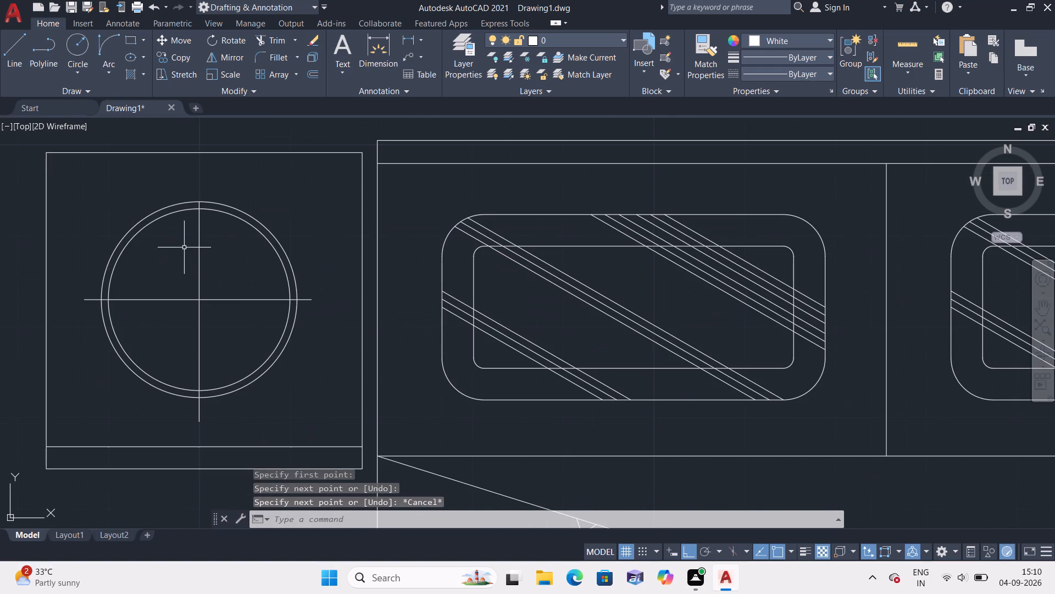
{"action": "left_click", "coordinate": [201, 226]}
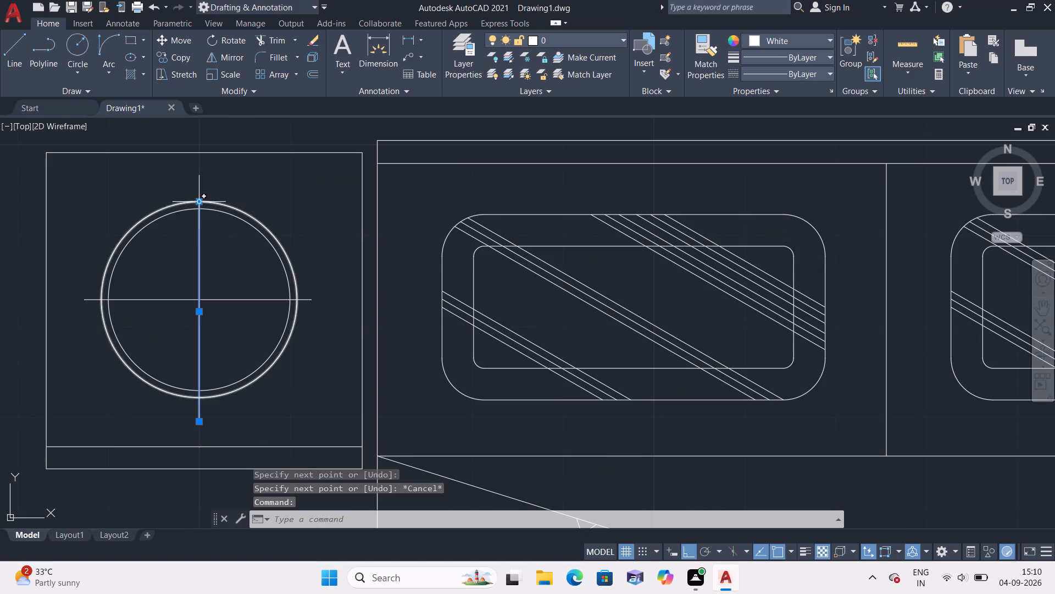
{"action": "left_click", "coordinate": [198, 202]}
{"action": "left_click", "coordinate": [198, 185]}
{"action": "key", "text": "Escape"}
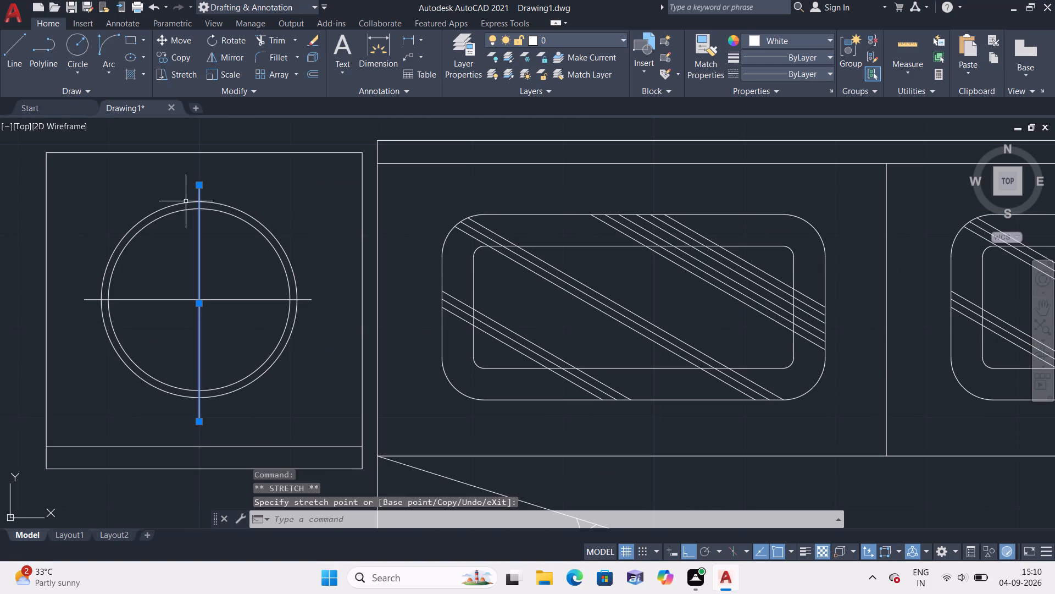
{"action": "scroll", "coordinate": [181, 223], "scroll_direction": "down", "scroll_amount": 1}
{"action": "key", "text": "Escape"}
Copy the scaled bed from its headboard's upper midpoint, with Ortho off, to the empty space just right of the floor plan's BEDROOM2.
{"action": "scroll", "coordinate": [214, 293], "scroll_direction": "down", "scroll_amount": 2}
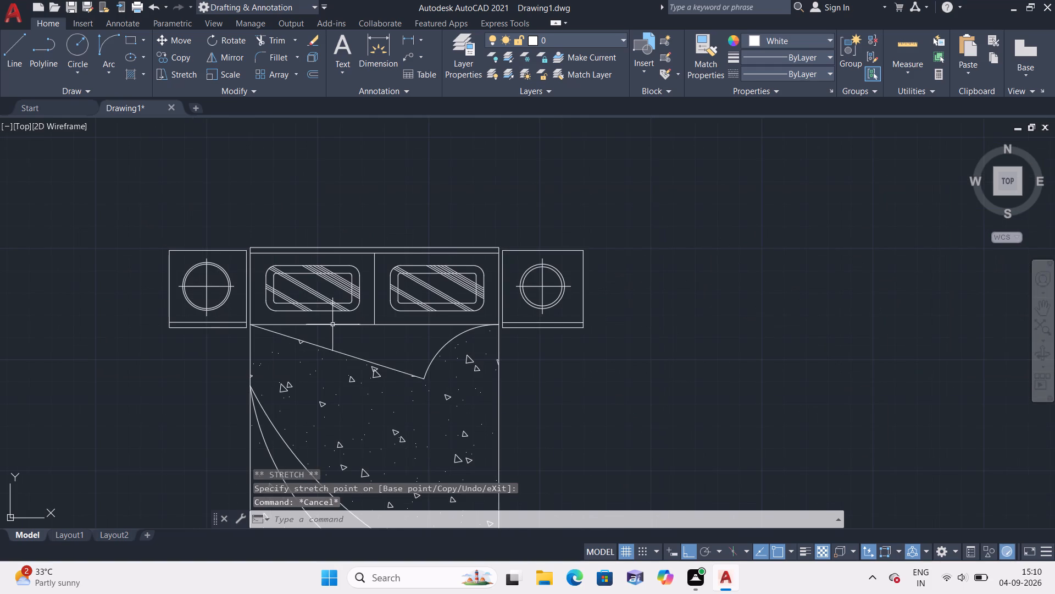
{"action": "scroll", "coordinate": [425, 322], "scroll_direction": "down", "scroll_amount": 1}
{"action": "middle_click_drag", "start_coordinate": [425, 322], "coordinate": [414, 216]}
{"action": "scroll", "coordinate": [479, 188], "scroll_direction": "down", "scroll_amount": 2}
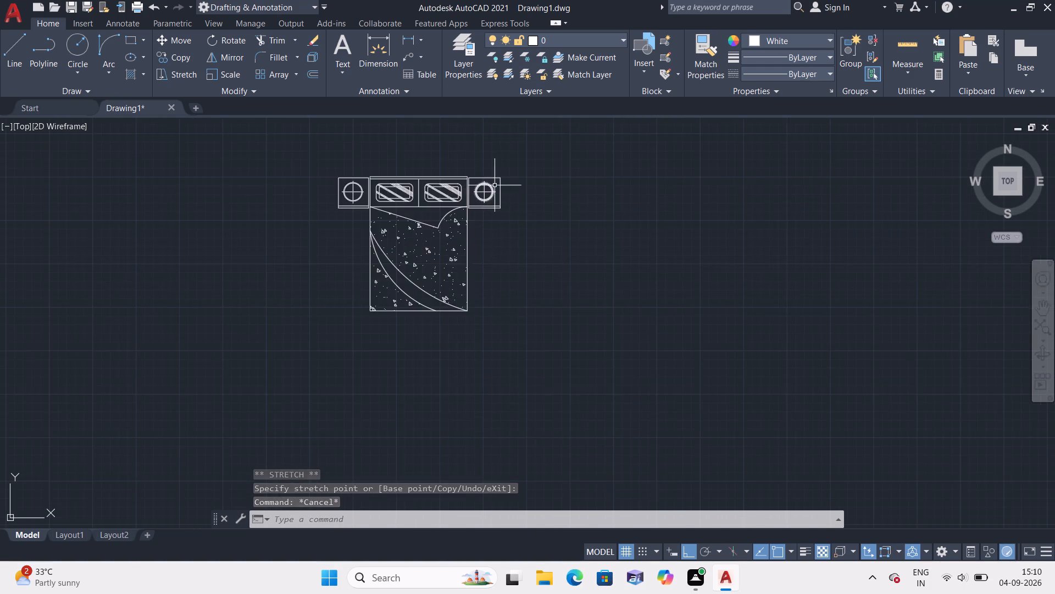
{"action": "left_click_drag", "start_coordinate": [520, 164], "coordinate": [529, 361]}
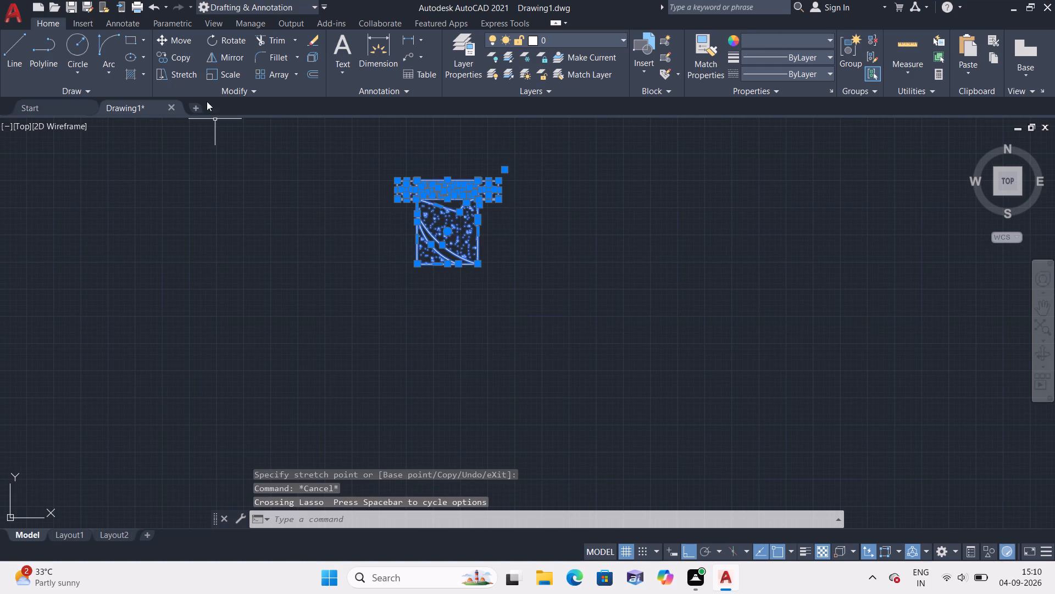
{"action": "left_click", "coordinate": [166, 57]}
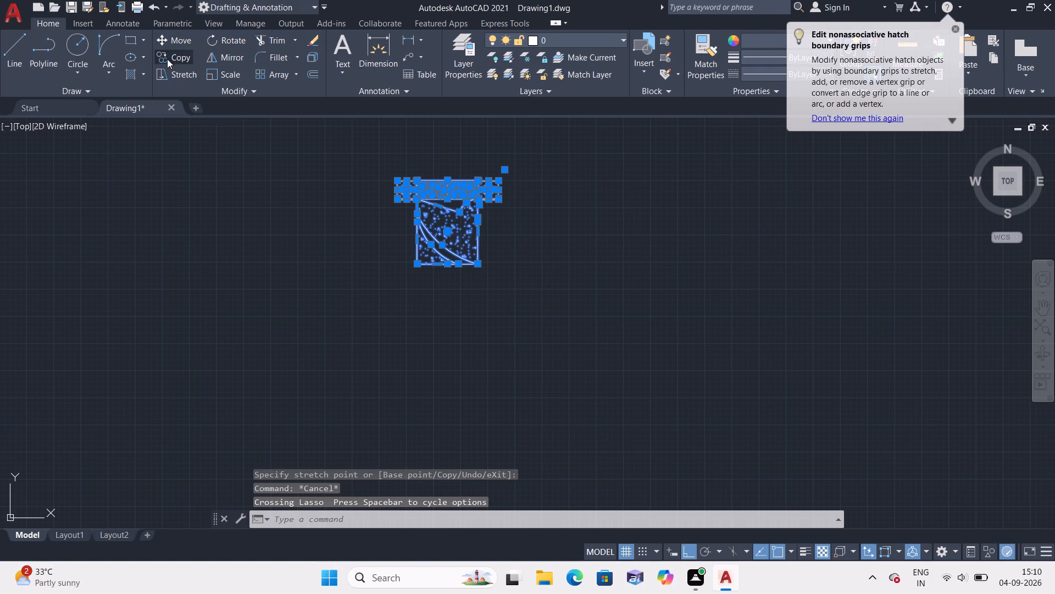
{"action": "left_click", "coordinate": [447, 176]}
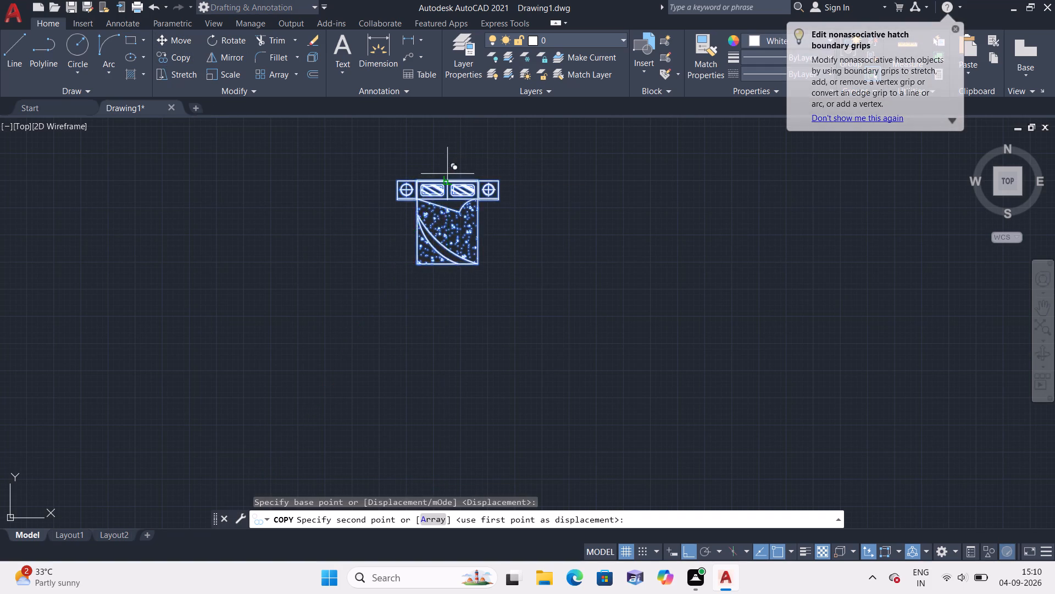
{"action": "scroll", "coordinate": [212, 252], "scroll_direction": "down", "scroll_amount": 1}
{"action": "middle_click_drag", "start_coordinate": [207, 270], "coordinate": [720, 255]}
{"action": "scroll", "coordinate": [740, 256], "scroll_direction": "down", "scroll_amount": 1}
{"action": "scroll", "coordinate": [276, 343], "scroll_direction": "down", "scroll_amount": 3}
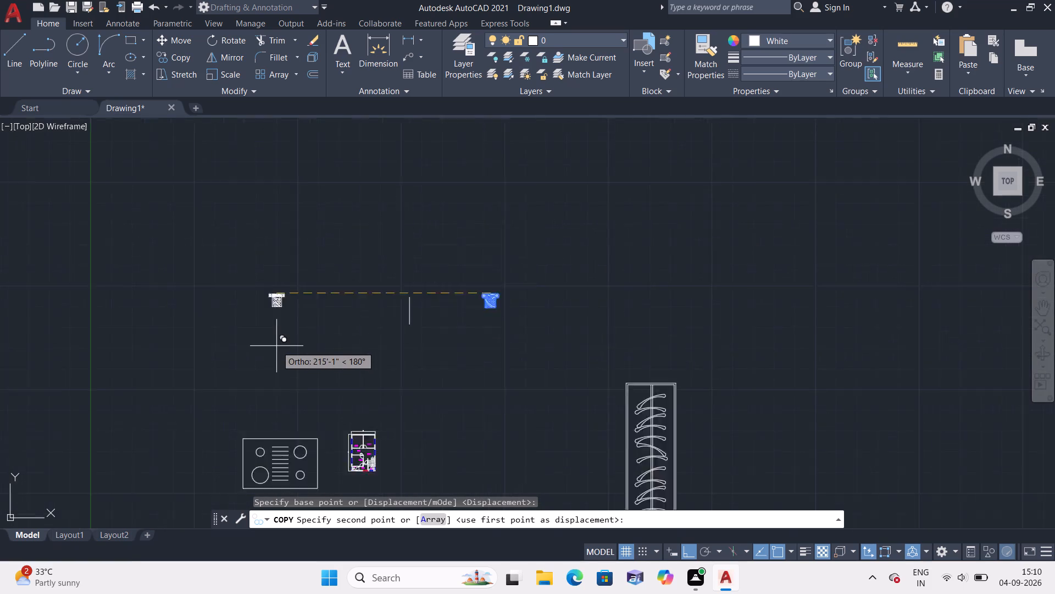
{"action": "key", "text": "F8"}
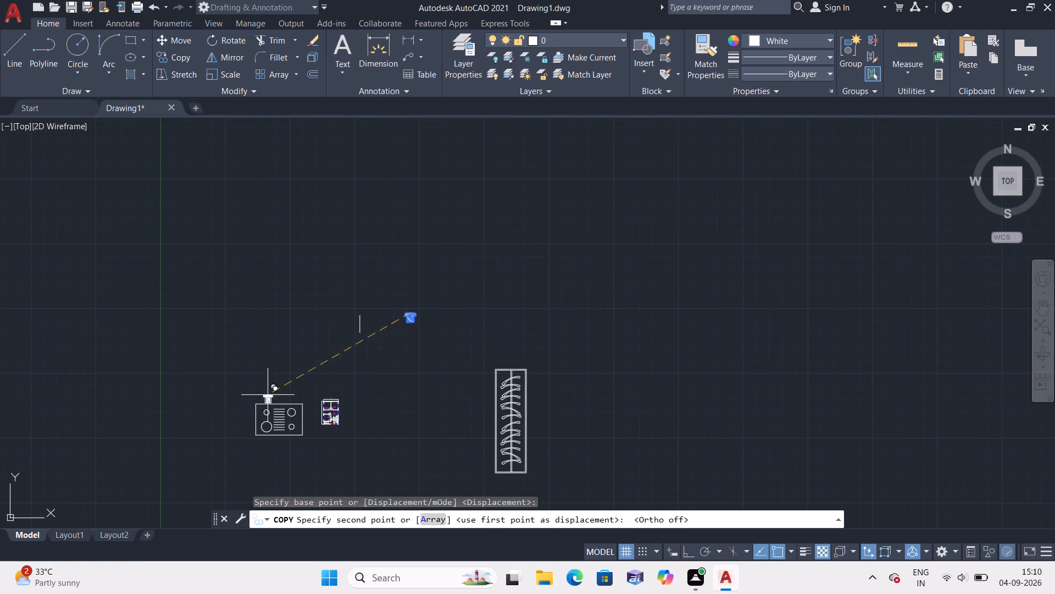
{"action": "scroll", "coordinate": [320, 416], "scroll_direction": "up", "scroll_amount": 4}
{"action": "scroll", "coordinate": [368, 360], "scroll_direction": "up", "scroll_amount": 4}
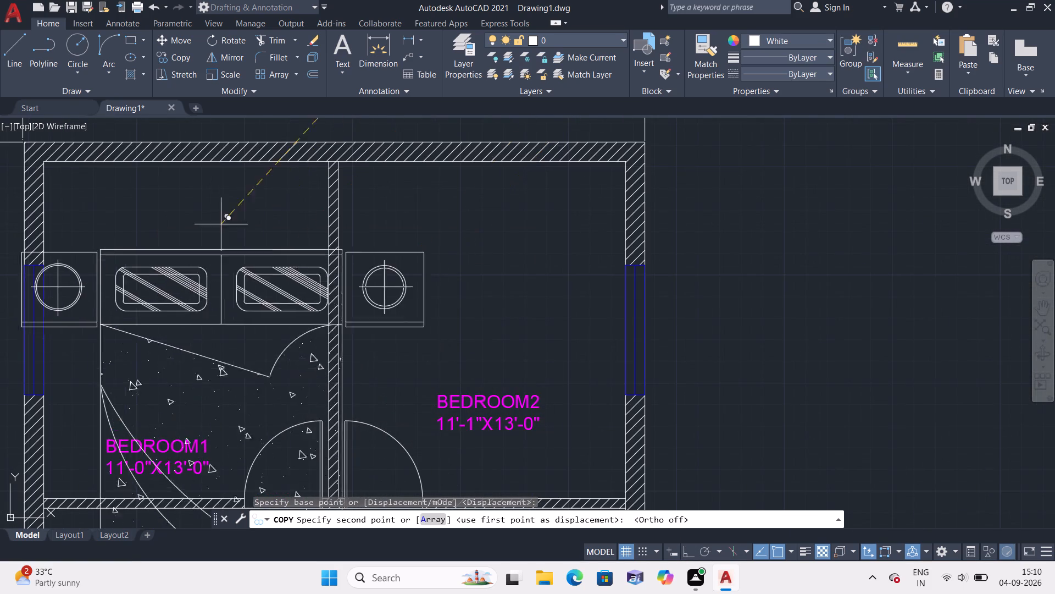
{"action": "scroll", "coordinate": [222, 184], "scroll_direction": "down", "scroll_amount": 2}
{"action": "left_click", "coordinate": [619, 180]}
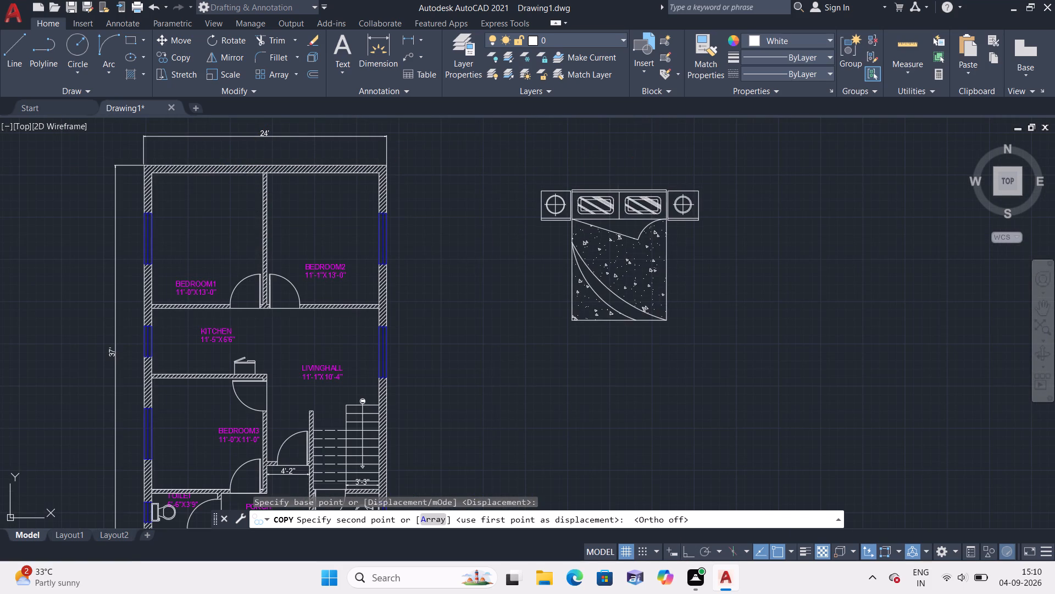
{"action": "scroll", "coordinate": [616, 180], "scroll_direction": "down", "scroll_amount": 3}
{"action": "key", "text": "Escape"}
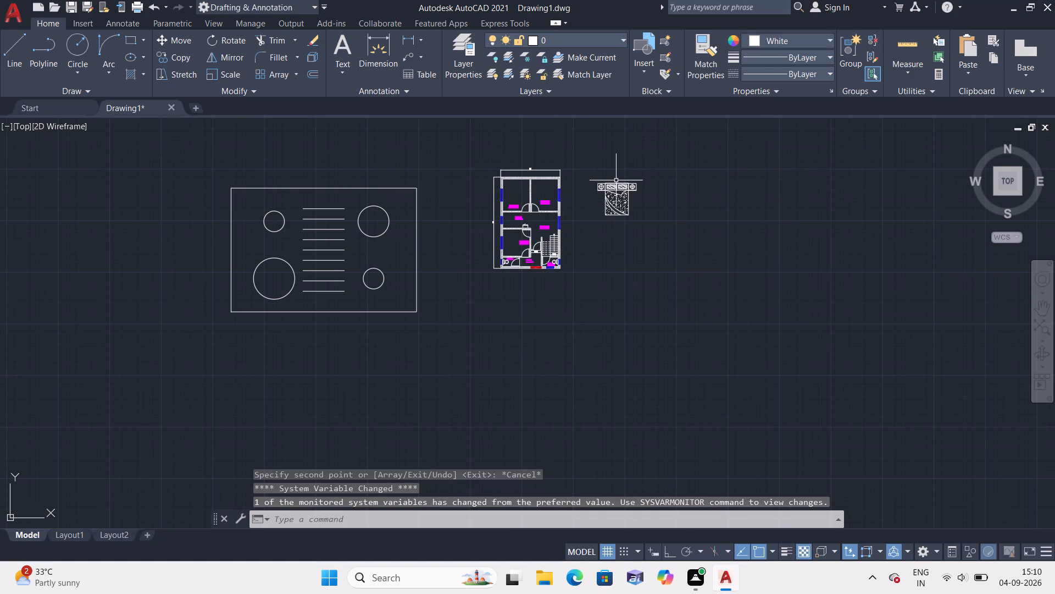
Scale the bed copy beside the floor plan down to roughly a third of its size from the headboard's upper-edge midpoint.
{"action": "scroll", "coordinate": [620, 178], "scroll_direction": "up", "scroll_amount": 3}
{"action": "left_click", "coordinate": [700, 186]}
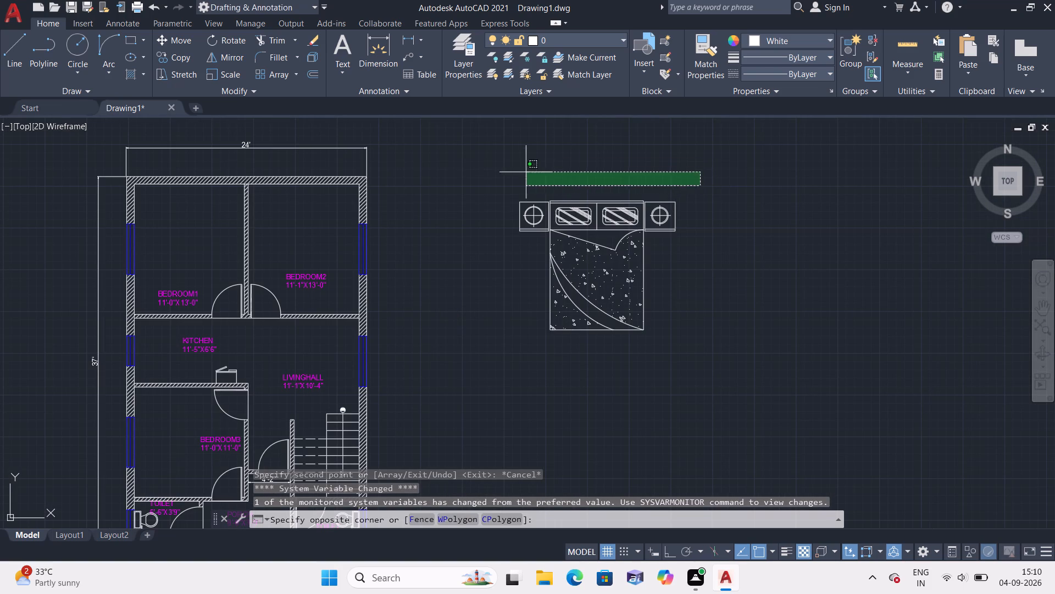
{"action": "left_click", "coordinate": [491, 407]}
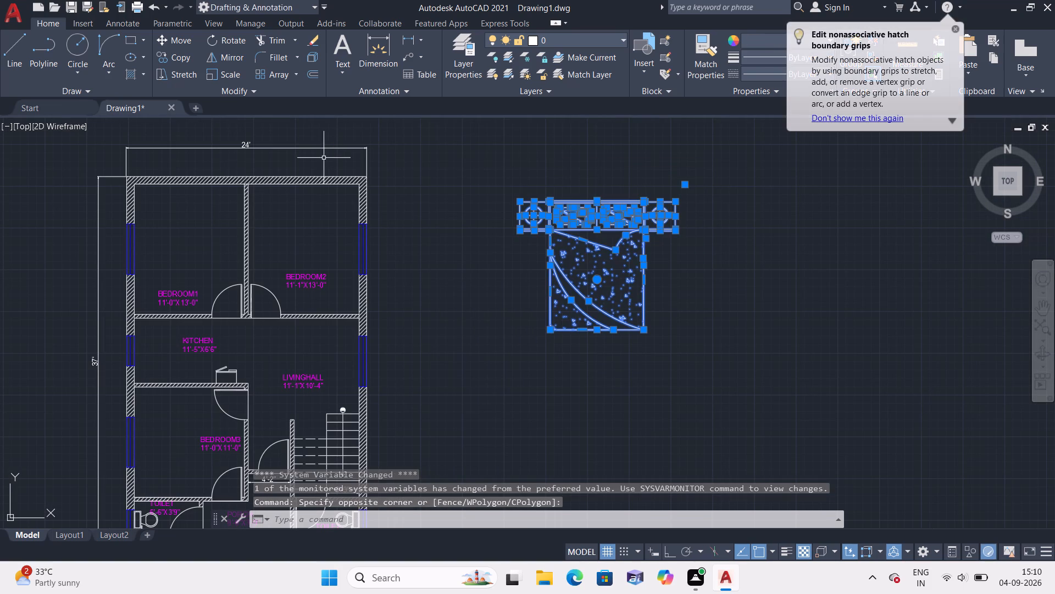
{"action": "left_click", "coordinate": [224, 73]}
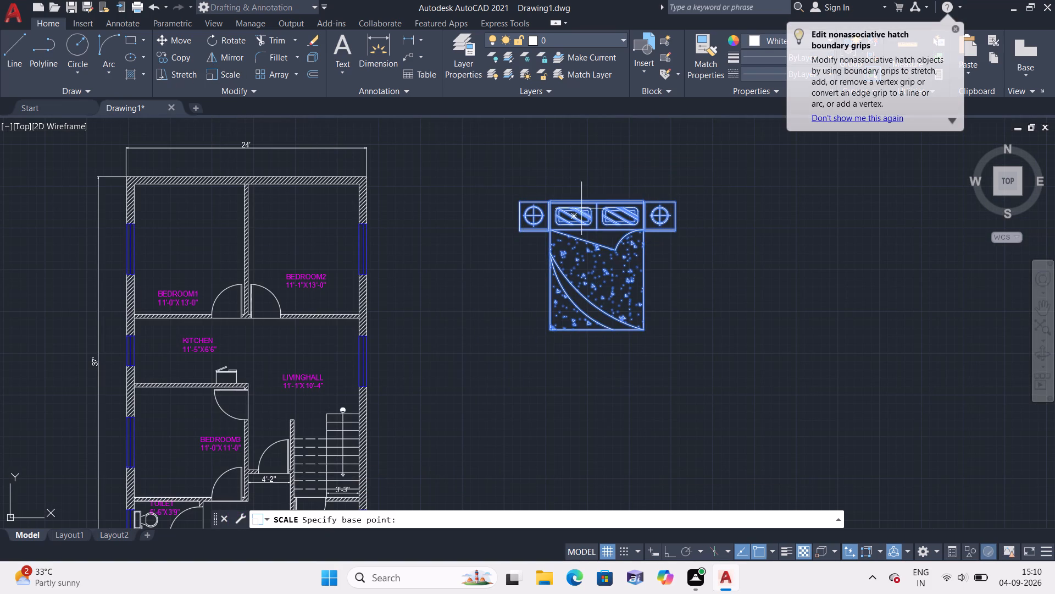
{"action": "left_click", "coordinate": [596, 202]}
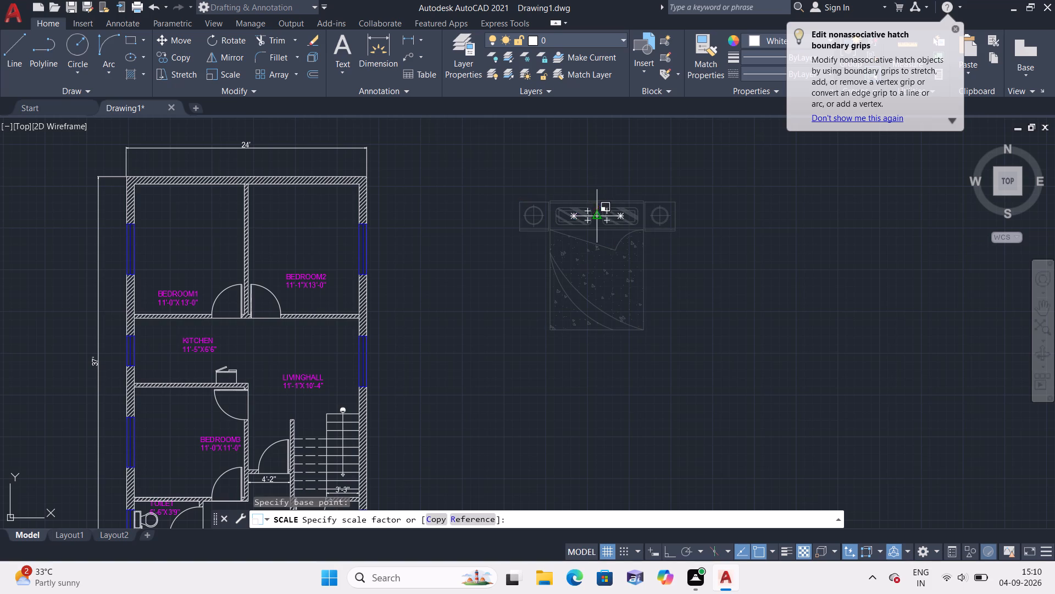
{"action": "left_click", "coordinate": [603, 252]}
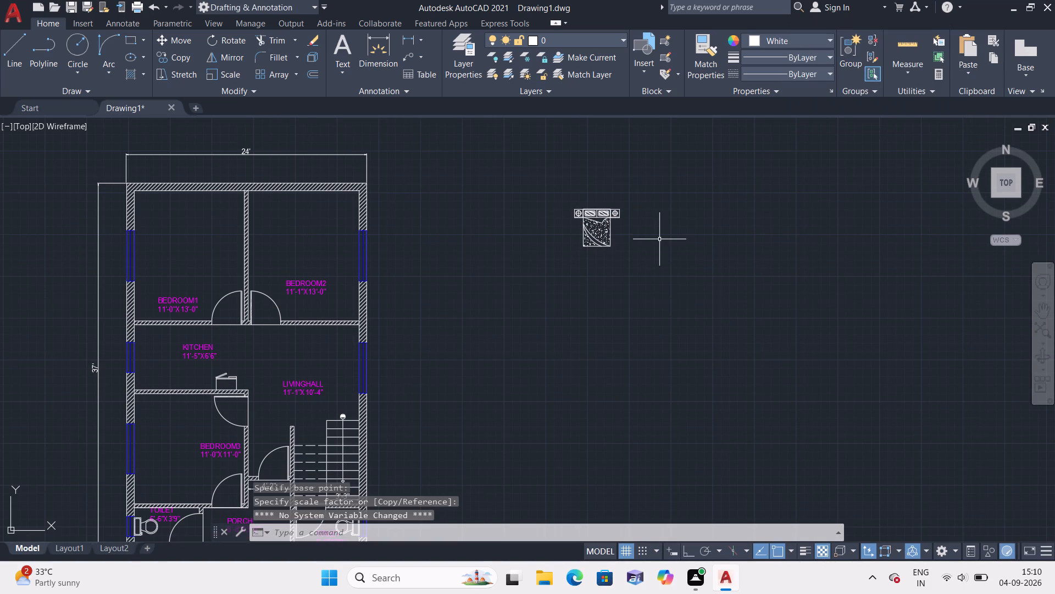
Copy the scaled bed from its headboard's upper midpoint into BEDROOM1, with the headboard against the upper wall near the left corner.
{"action": "left_click_drag", "start_coordinate": [661, 189], "coordinate": [599, 309]}
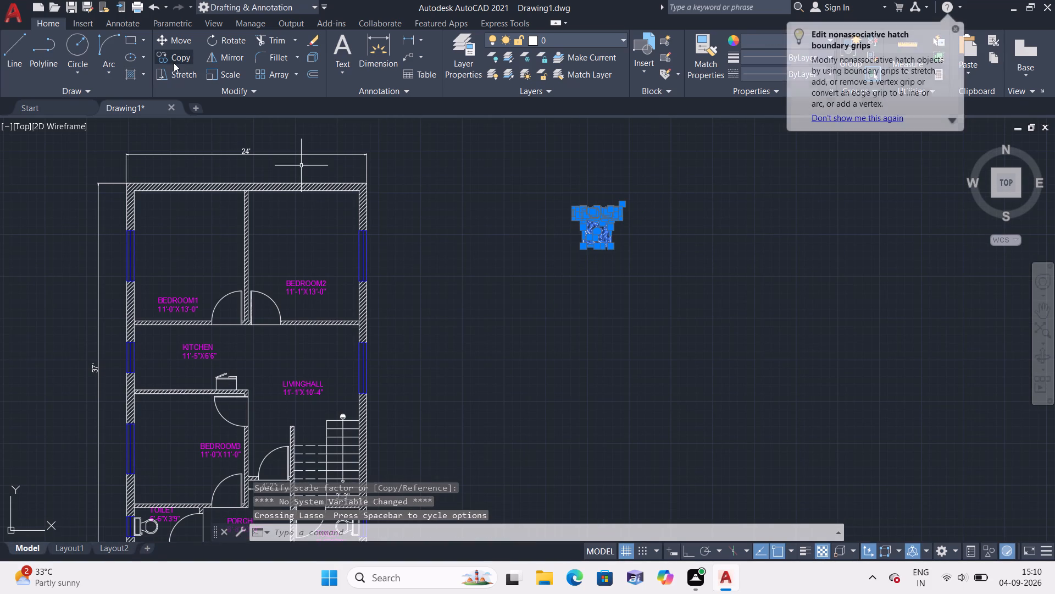
{"action": "left_click", "coordinate": [176, 58]}
{"action": "scroll", "coordinate": [603, 210], "scroll_direction": "up", "scroll_amount": 3}
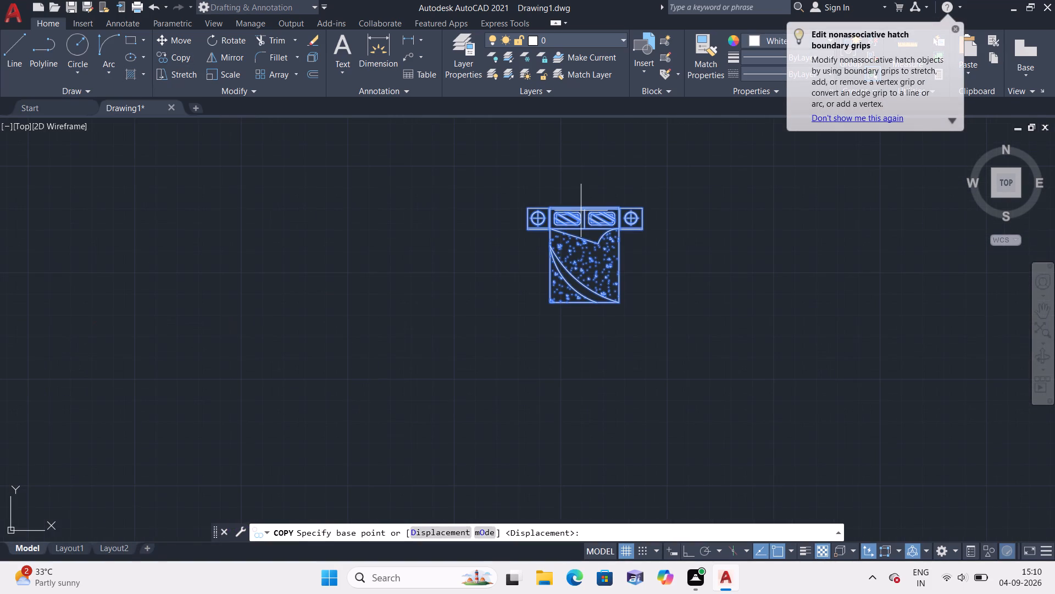
{"action": "left_click", "coordinate": [584, 205]}
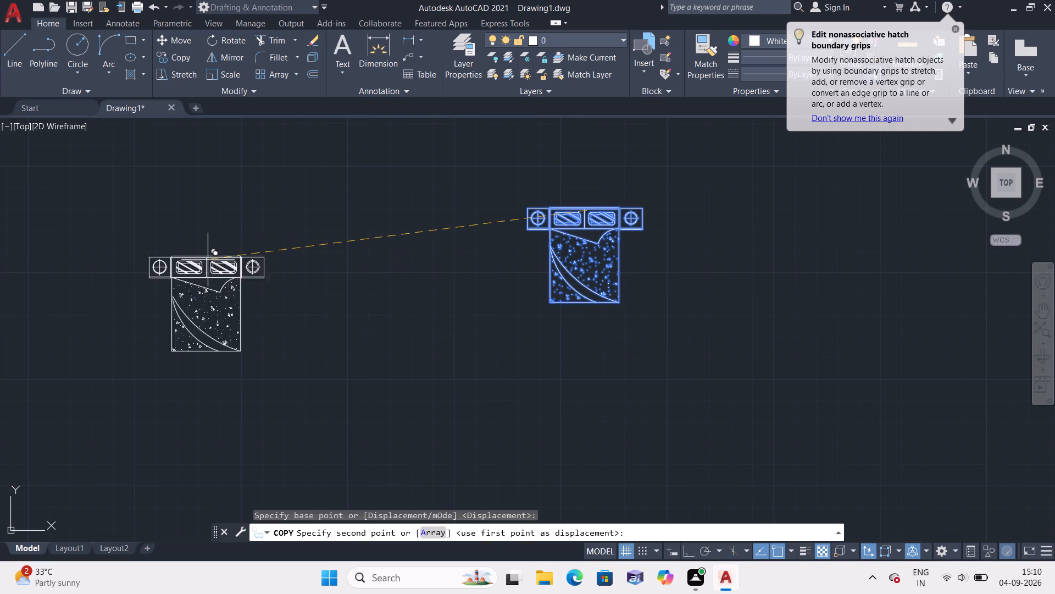
{"action": "scroll", "coordinate": [177, 265], "scroll_direction": "down", "scroll_amount": 1}
{"action": "middle_click_drag", "start_coordinate": [177, 265], "coordinate": [479, 288]}
{"action": "scroll", "coordinate": [156, 287], "scroll_direction": "down", "scroll_amount": 1}
{"action": "middle_click_drag", "start_coordinate": [101, 288], "coordinate": [124, 299]}
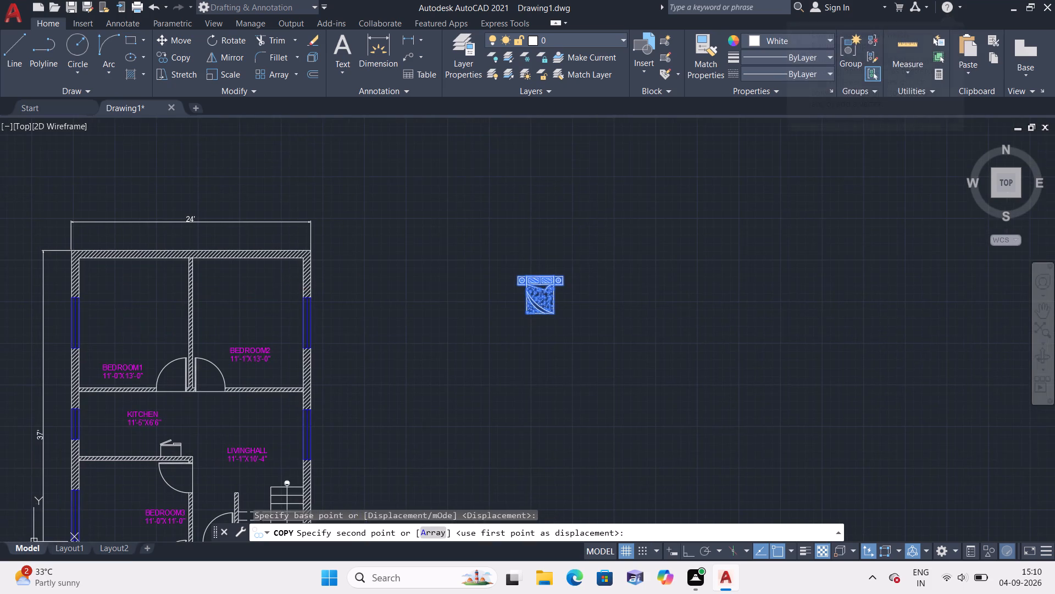
{"action": "scroll", "coordinate": [122, 276], "scroll_direction": "up", "scroll_amount": 3}
{"action": "middle_click_drag", "start_coordinate": [116, 219], "coordinate": [247, 268]}
{"action": "scroll", "coordinate": [216, 262], "scroll_direction": "up", "scroll_amount": 1}
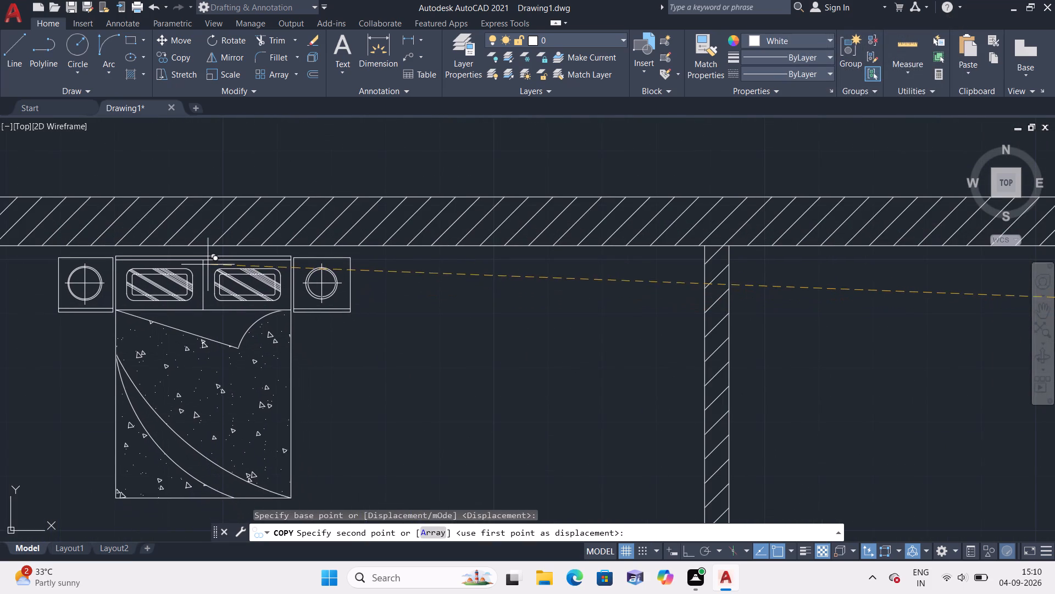
{"action": "scroll", "coordinate": [184, 260], "scroll_direction": "down", "scroll_amount": 1}
{"action": "scroll", "coordinate": [176, 260], "scroll_direction": "up", "scroll_amount": 1}
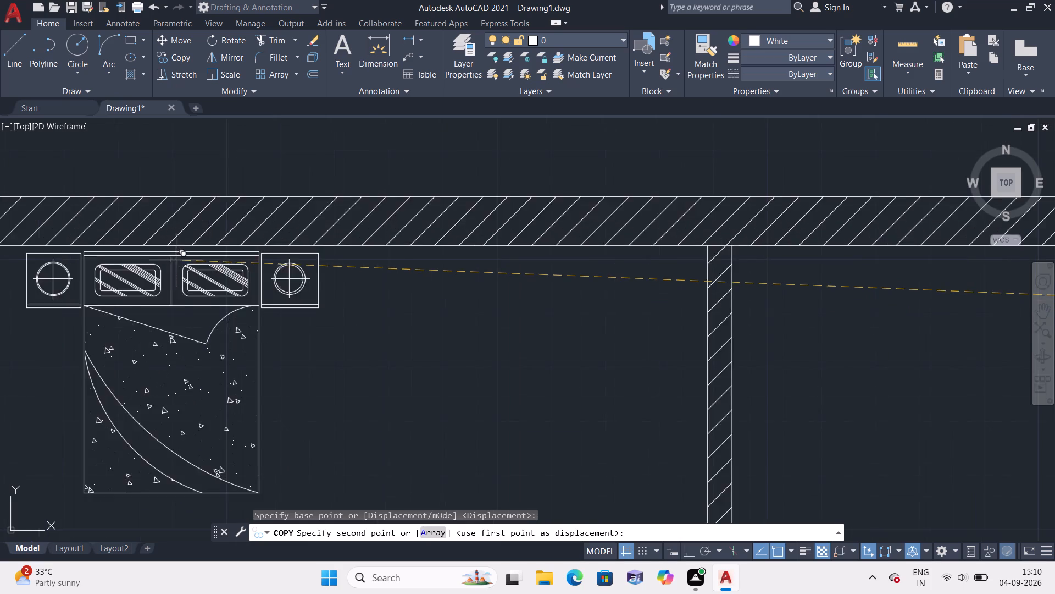
{"action": "scroll", "coordinate": [176, 260], "scroll_direction": "up", "scroll_amount": 1}
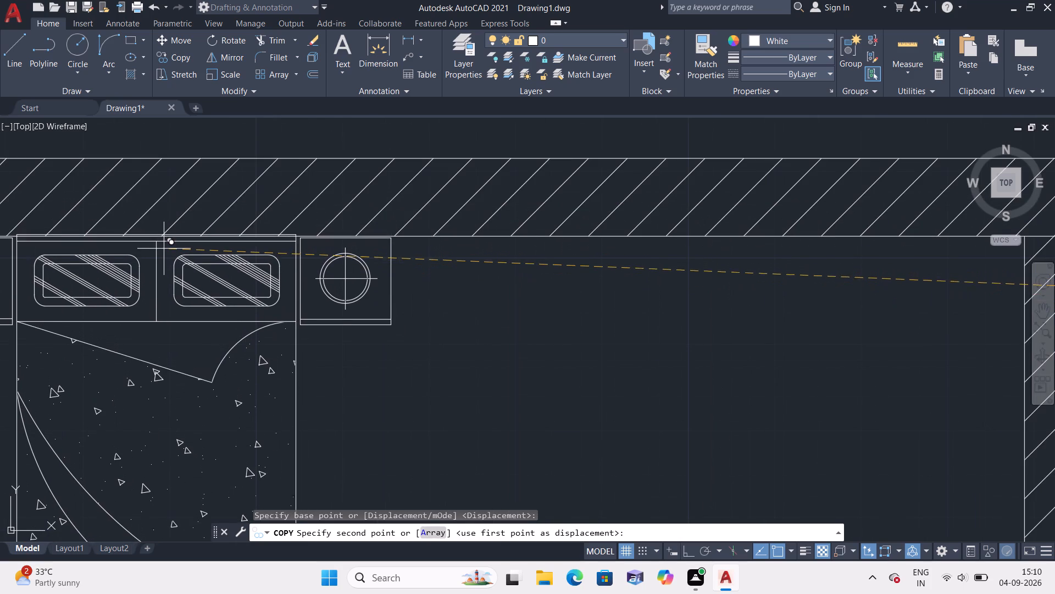
{"action": "left_click", "coordinate": [160, 252]}
Place a second copy of the bed in BEDROOM2, with its headboard against the upper wall and nearer the right-hand wall.
{"action": "scroll", "coordinate": [246, 319], "scroll_direction": "down", "scroll_amount": 3}
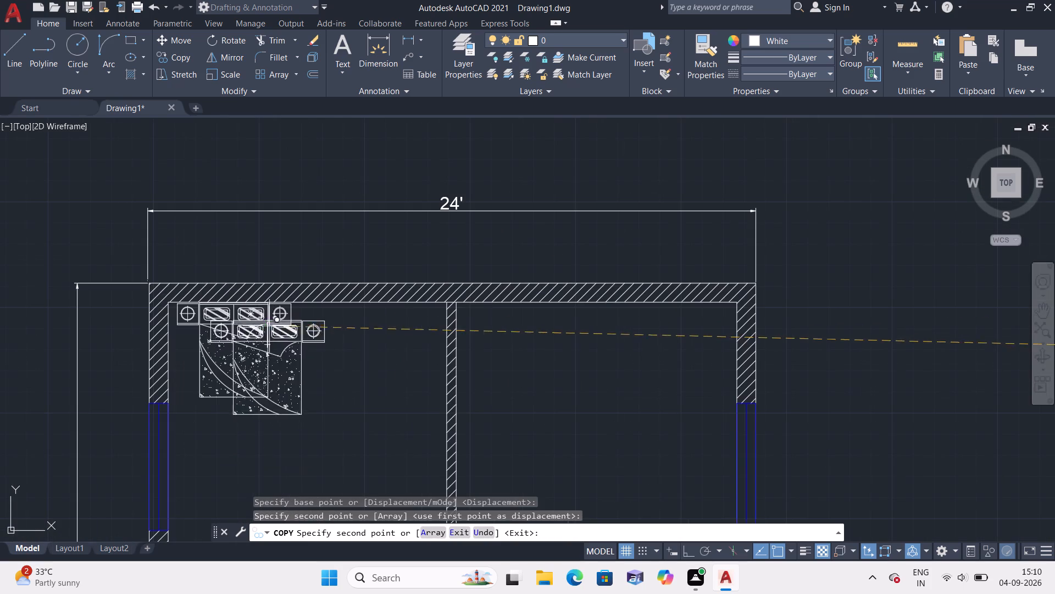
{"action": "scroll", "coordinate": [630, 321], "scroll_direction": "up", "scroll_amount": 2}
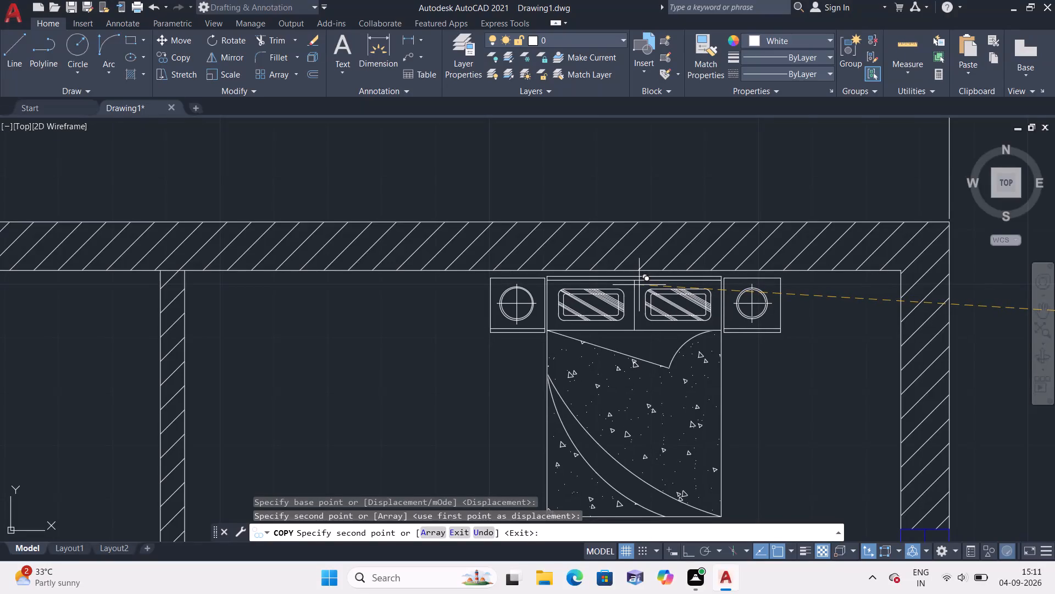
{"action": "left_click", "coordinate": [639, 282]}
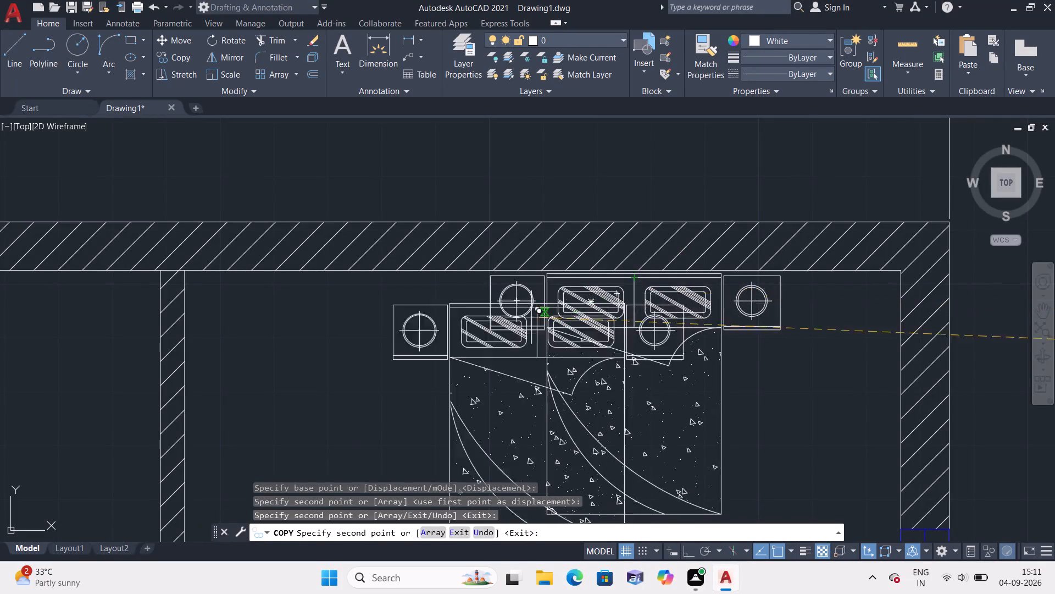
{"action": "scroll", "coordinate": [453, 360], "scroll_direction": "down", "scroll_amount": 2}
{"action": "middle_click_drag", "start_coordinate": [441, 365], "coordinate": [421, 274]}
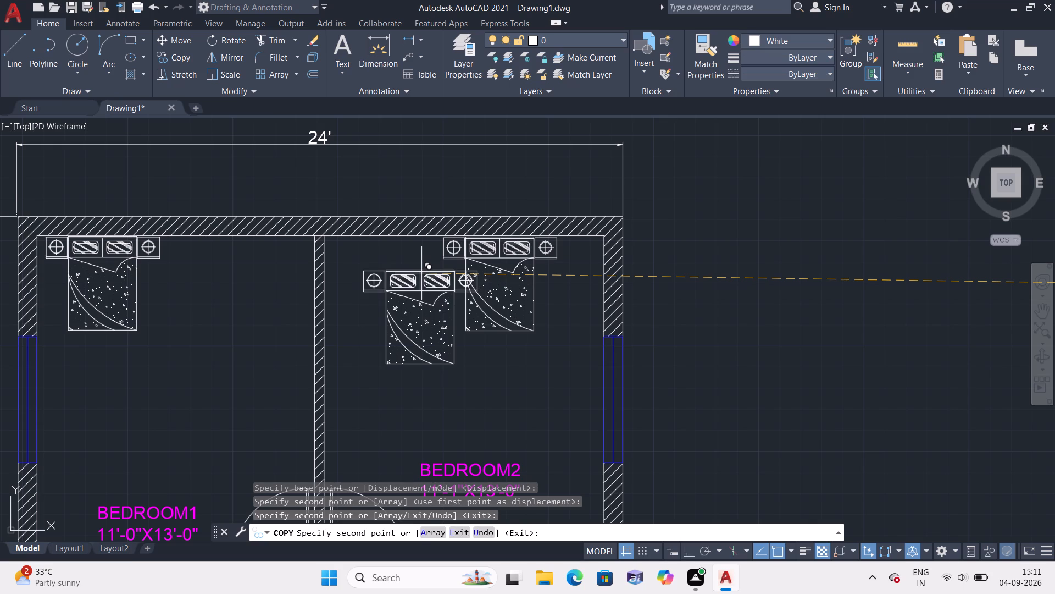
{"action": "key", "text": "Escape"}
Rotate the remaining bed outside the plan 90° about its headboard's upper midpoint, with Ortho on.
{"action": "scroll", "coordinate": [806, 289], "scroll_direction": "down", "scroll_amount": 1}
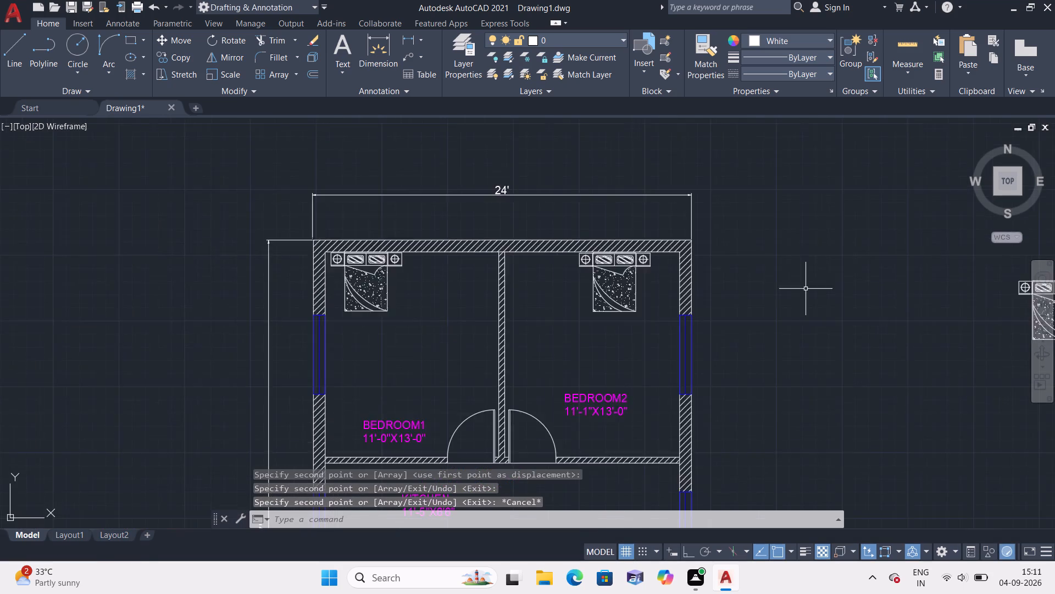
{"action": "scroll", "coordinate": [806, 289], "scroll_direction": "down", "scroll_amount": 2}
{"action": "scroll", "coordinate": [876, 299], "scroll_direction": "up", "scroll_amount": 2}
{"action": "left_click_drag", "start_coordinate": [971, 265], "coordinate": [850, 289]}
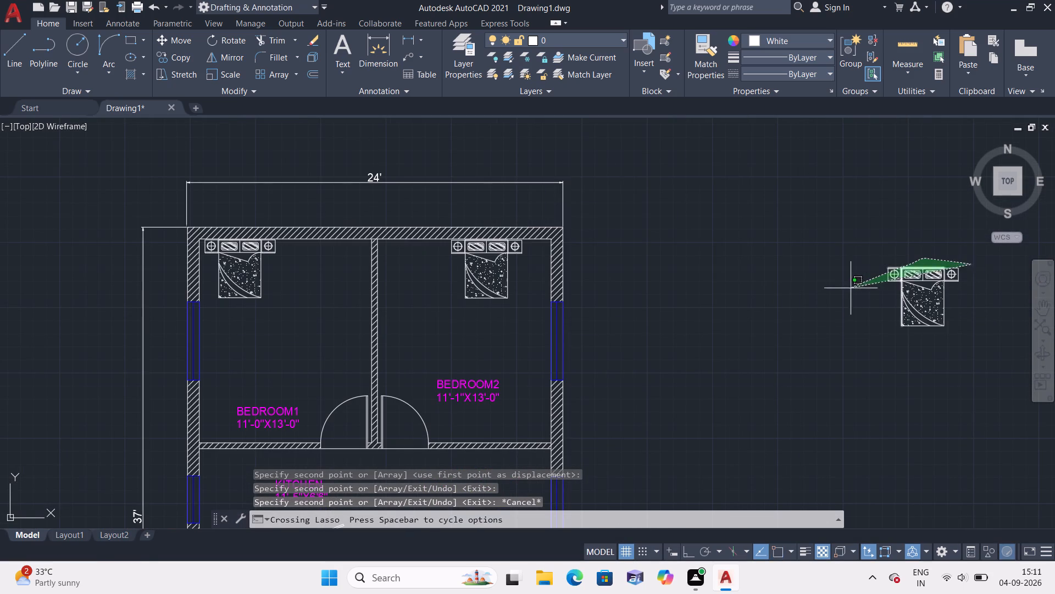
{"action": "left_click_drag", "start_coordinate": [850, 289], "coordinate": [886, 401]}
{"action": "scroll", "coordinate": [934, 280], "scroll_direction": "up", "scroll_amount": 4}
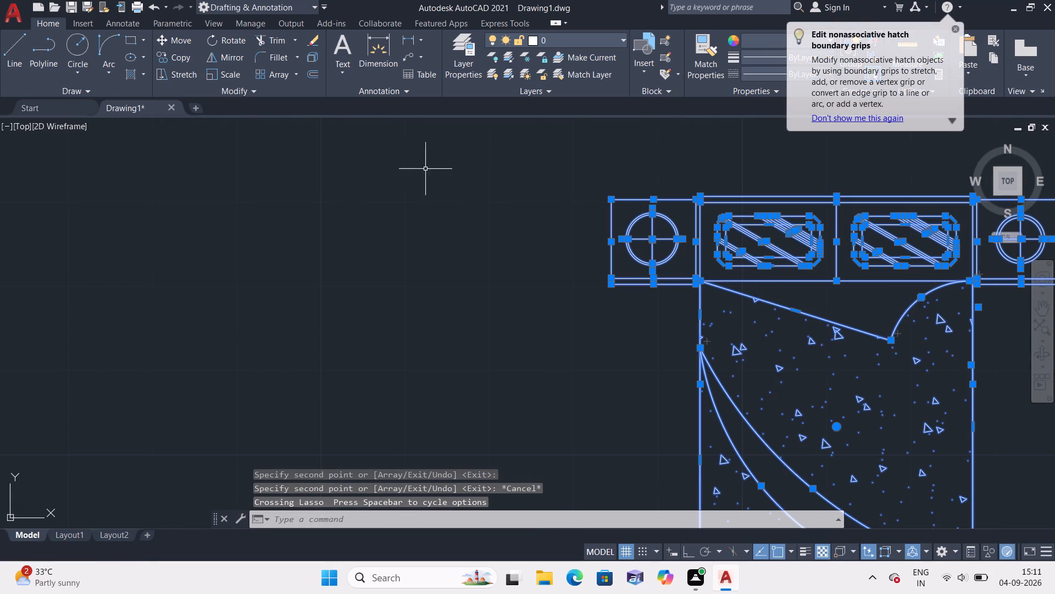
{"action": "left_click", "coordinate": [229, 41]}
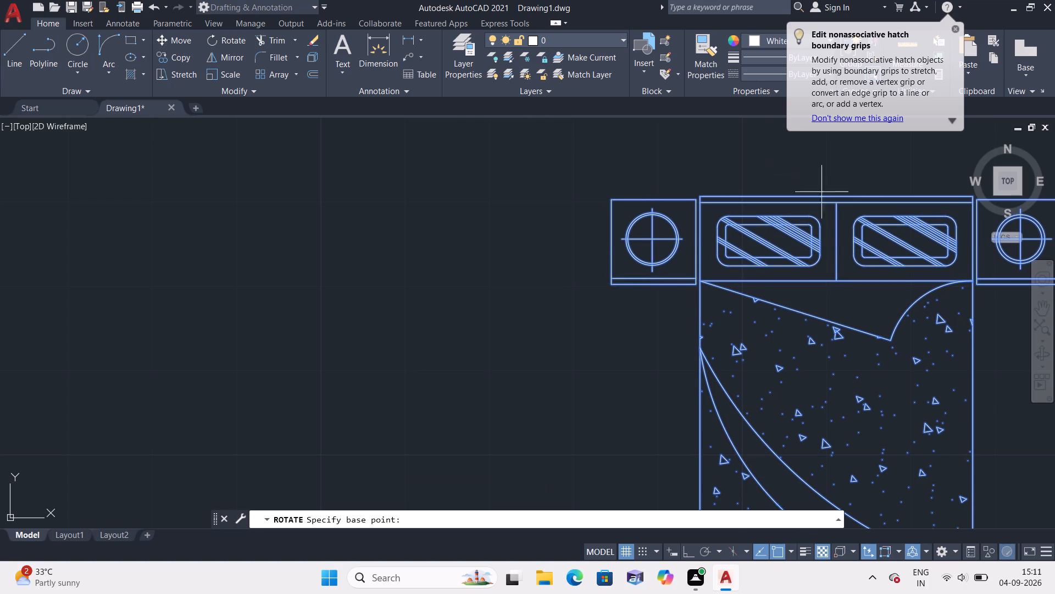
{"action": "left_click", "coordinate": [840, 194]}
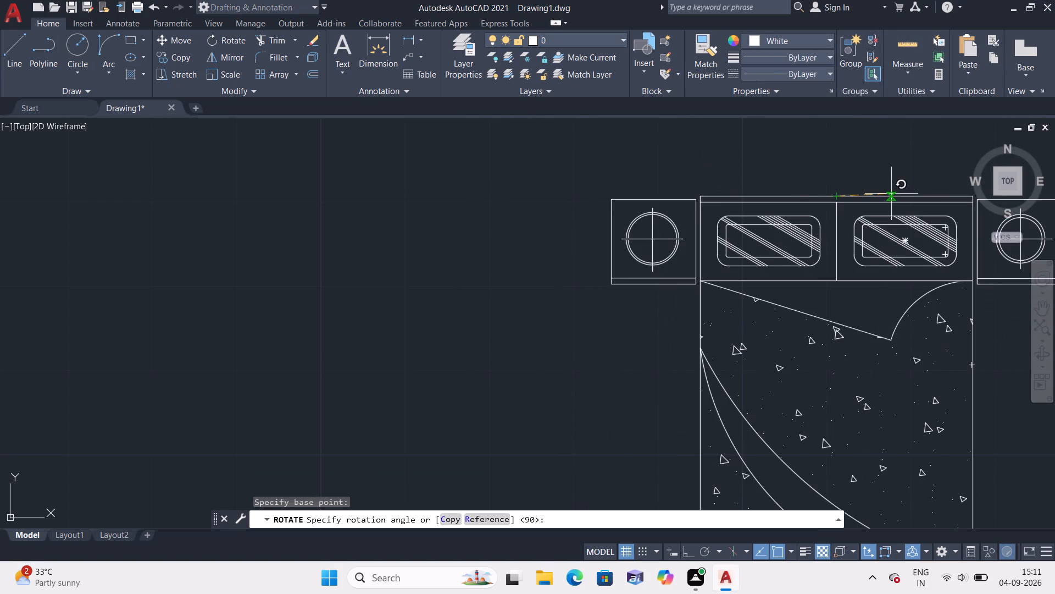
{"action": "key", "text": "F8"}
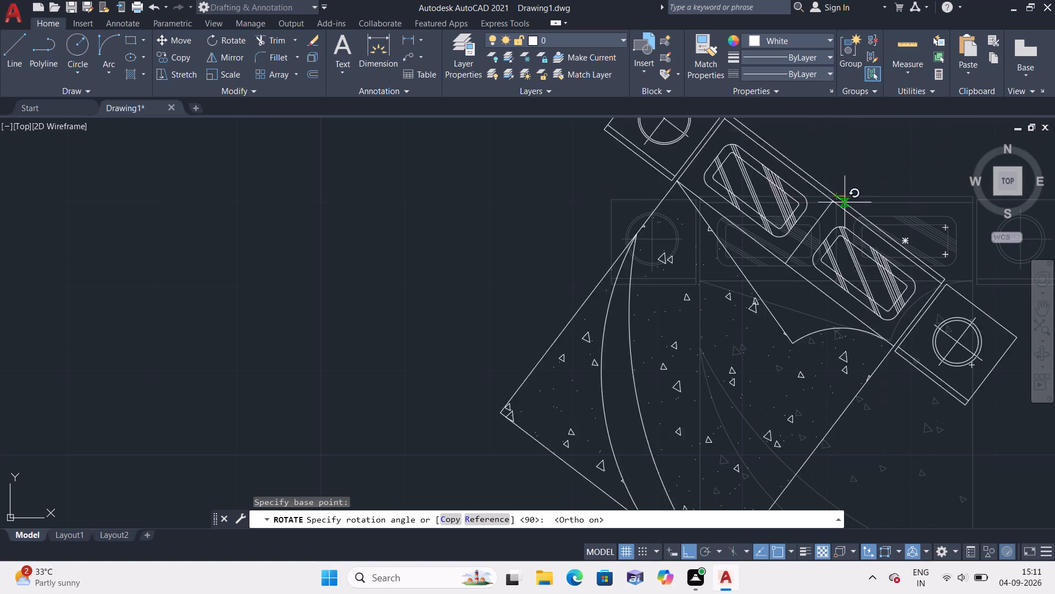
{"action": "middle_click_drag", "start_coordinate": [845, 232], "coordinate": [825, 405]}
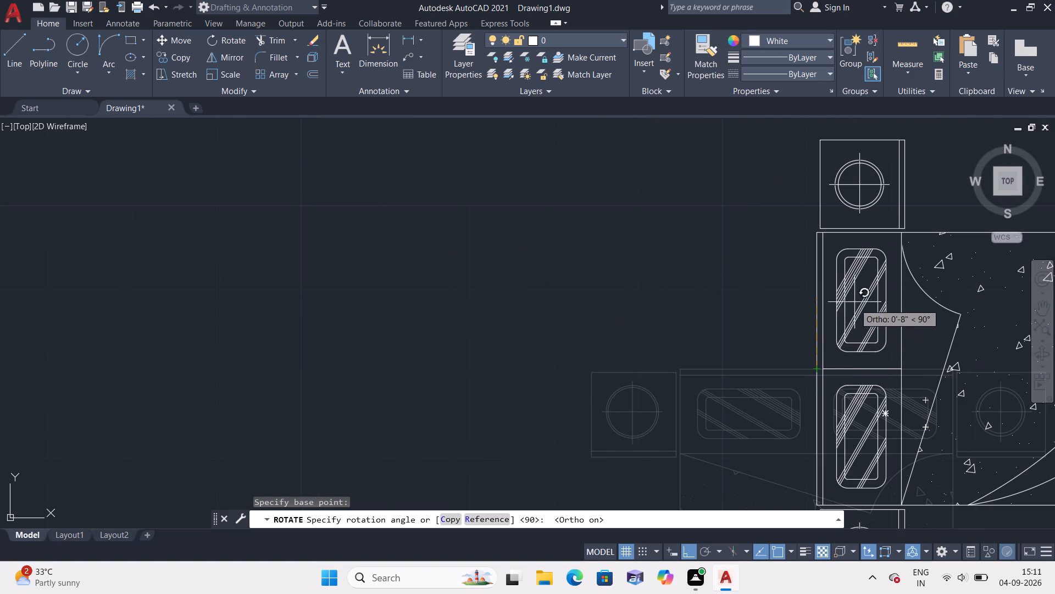
{"action": "middle_click_drag", "start_coordinate": [816, 185], "coordinate": [837, 327]}
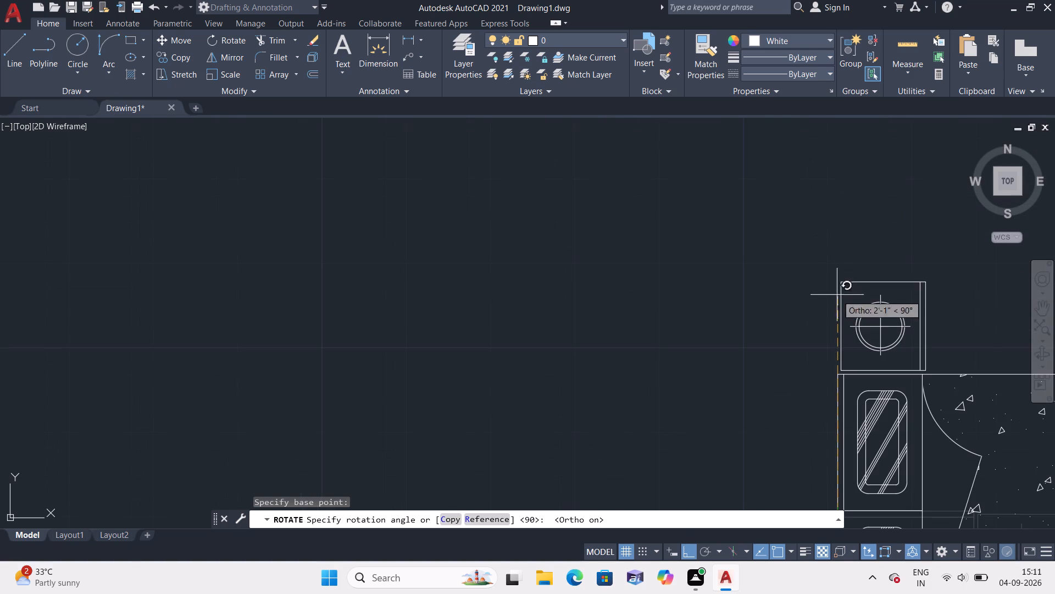
{"action": "left_click", "coordinate": [826, 207]}
{"action": "scroll", "coordinate": [826, 207], "scroll_direction": "down", "scroll_amount": 1}
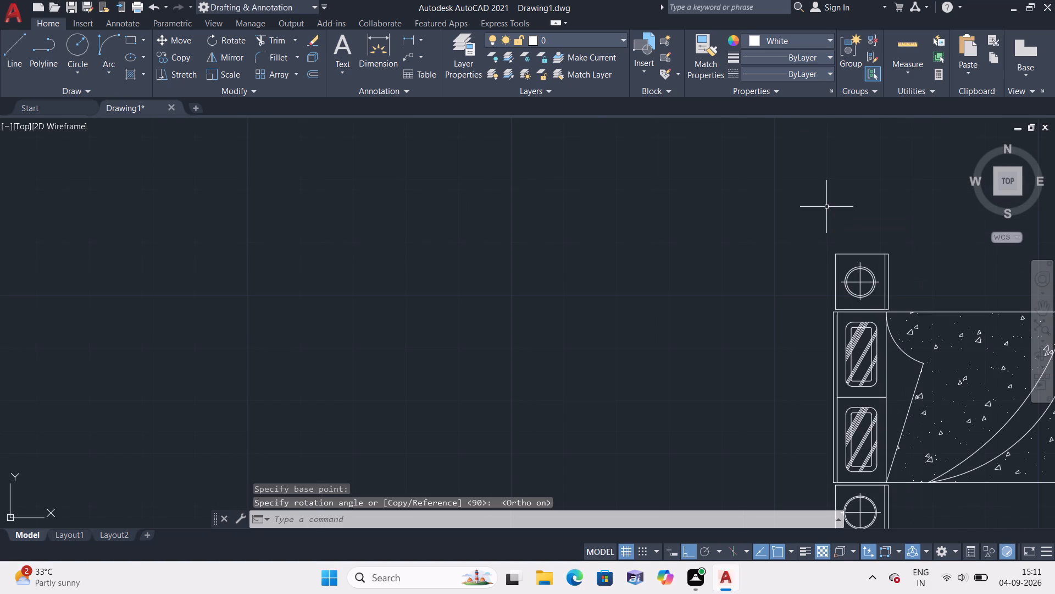
{"action": "key", "text": "Escape"}
Move the rotated bed by its headboard midpoint, with Ortho off, into BEDROOM3 so the headboard meets the left wall's window.
{"action": "scroll", "coordinate": [803, 239], "scroll_direction": "down", "scroll_amount": 2}
{"action": "middle_click_drag", "start_coordinate": [803, 248], "coordinate": [731, 196]}
{"action": "left_click_drag", "start_coordinate": [837, 186], "coordinate": [706, 221]}
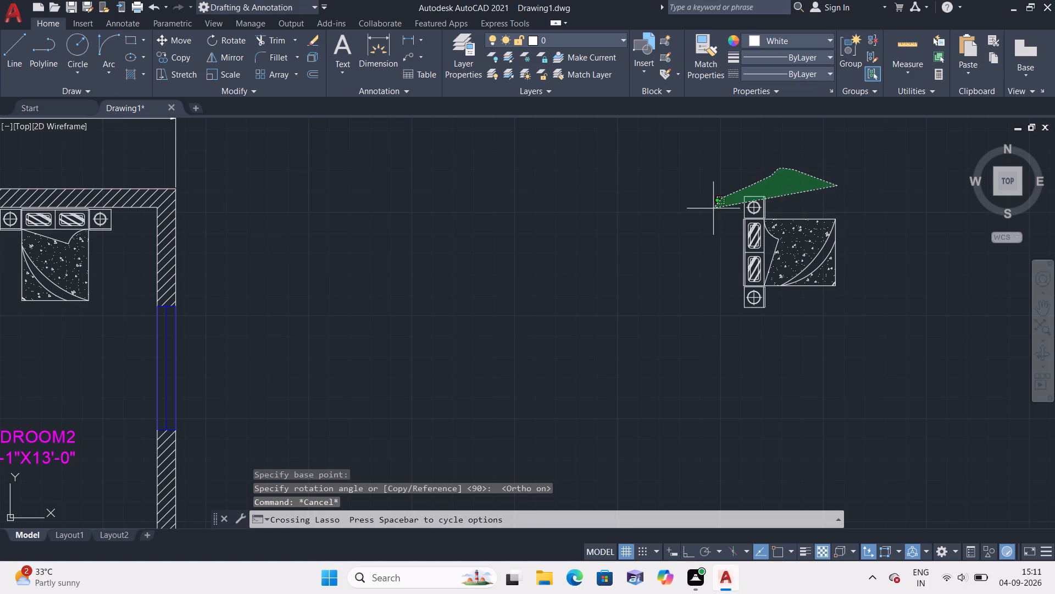
{"action": "left_click_drag", "start_coordinate": [706, 221], "coordinate": [837, 359]}
{"action": "left_click", "coordinate": [182, 38]}
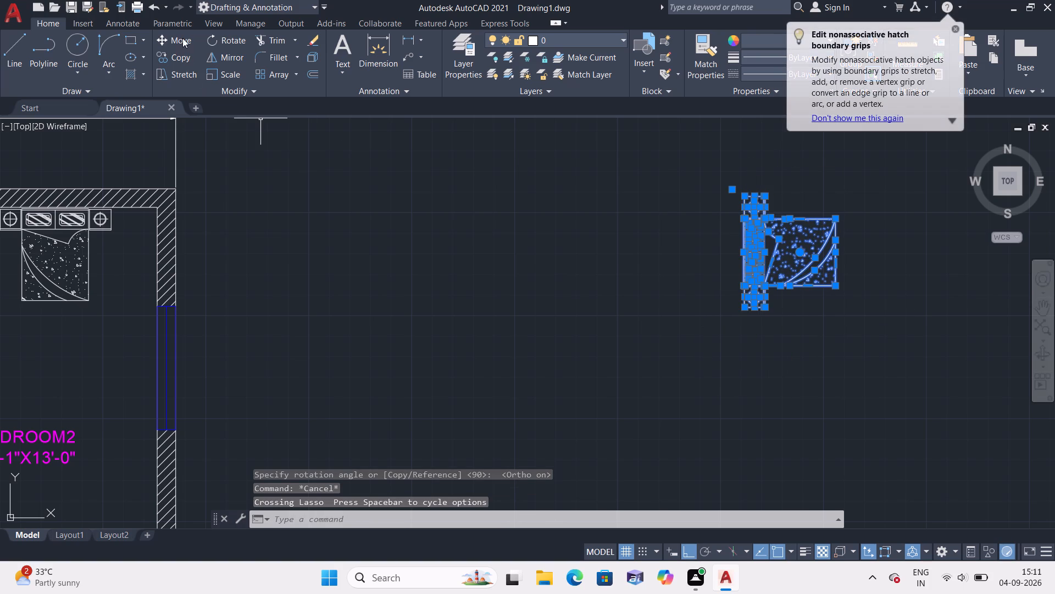
{"action": "scroll", "coordinate": [745, 251], "scroll_direction": "up", "scroll_amount": 3}
{"action": "left_click", "coordinate": [742, 249]}
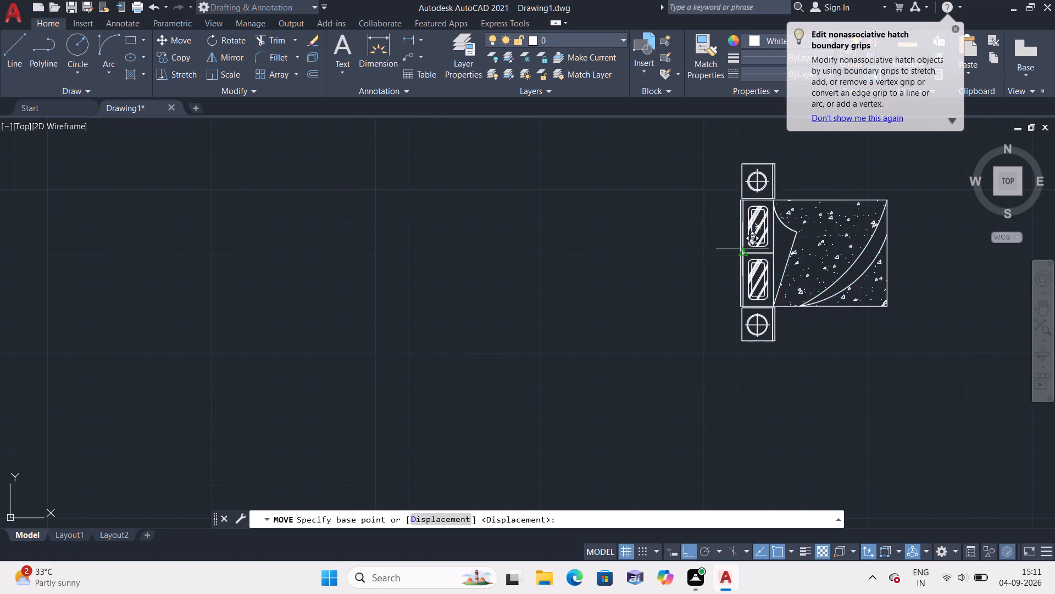
{"action": "scroll", "coordinate": [310, 379], "scroll_direction": "down", "scroll_amount": 2}
{"action": "middle_click_drag", "start_coordinate": [306, 380], "coordinate": [447, 322]}
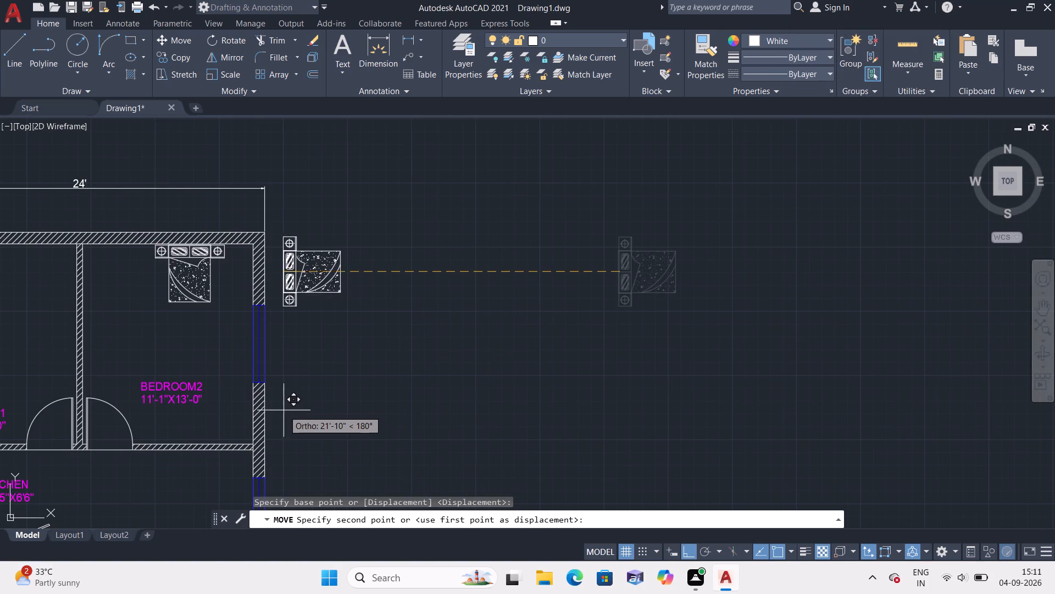
{"action": "key", "text": "F8"}
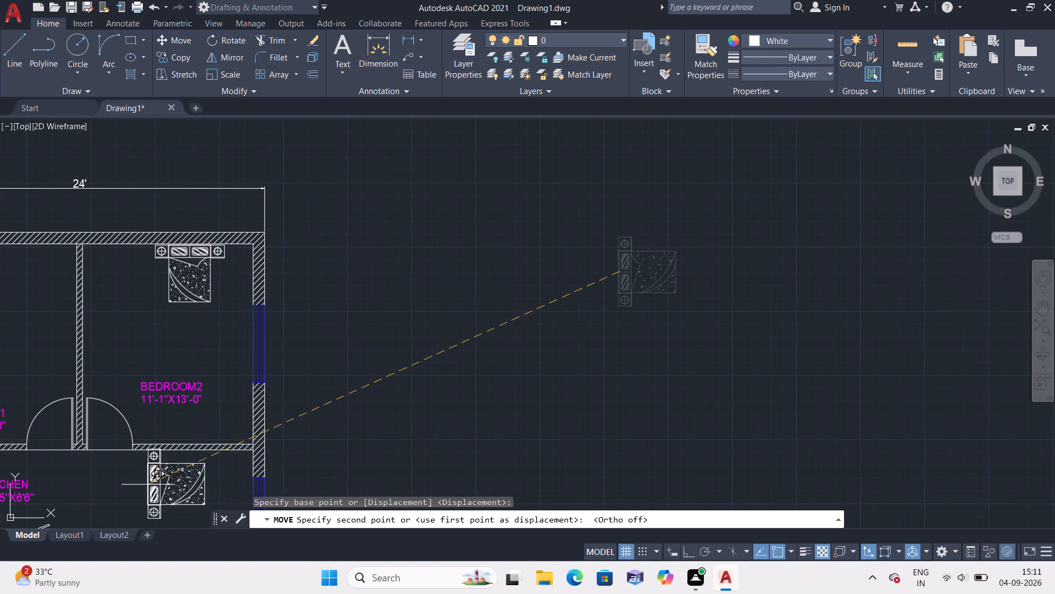
{"action": "middle_click_drag", "start_coordinate": [148, 481], "coordinate": [471, 254]}
{"action": "scroll", "coordinate": [374, 311], "scroll_direction": "down", "scroll_amount": 1}
{"action": "scroll", "coordinate": [314, 375], "scroll_direction": "up", "scroll_amount": 3}
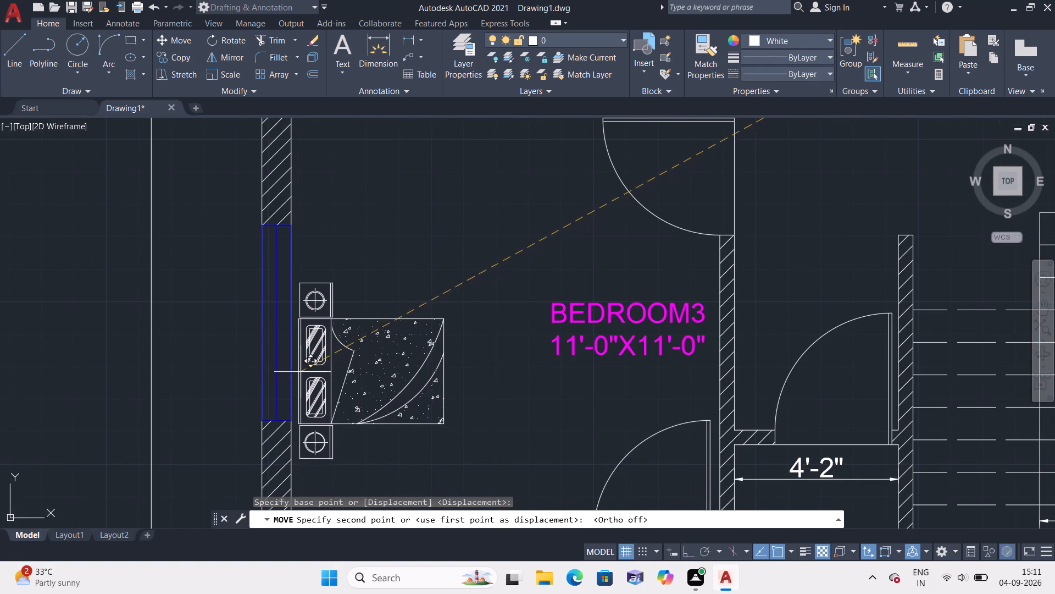
{"action": "left_click", "coordinate": [293, 328]}
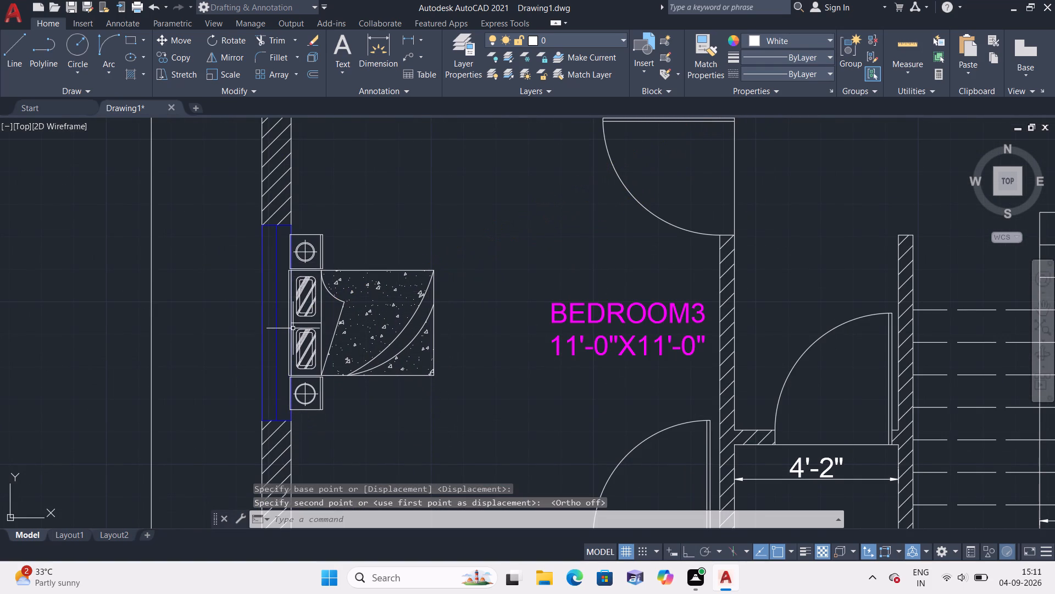
{"action": "scroll", "coordinate": [343, 330], "scroll_direction": "up", "scroll_amount": 3}
{"action": "scroll", "coordinate": [343, 329], "scroll_direction": "down", "scroll_amount": 1}
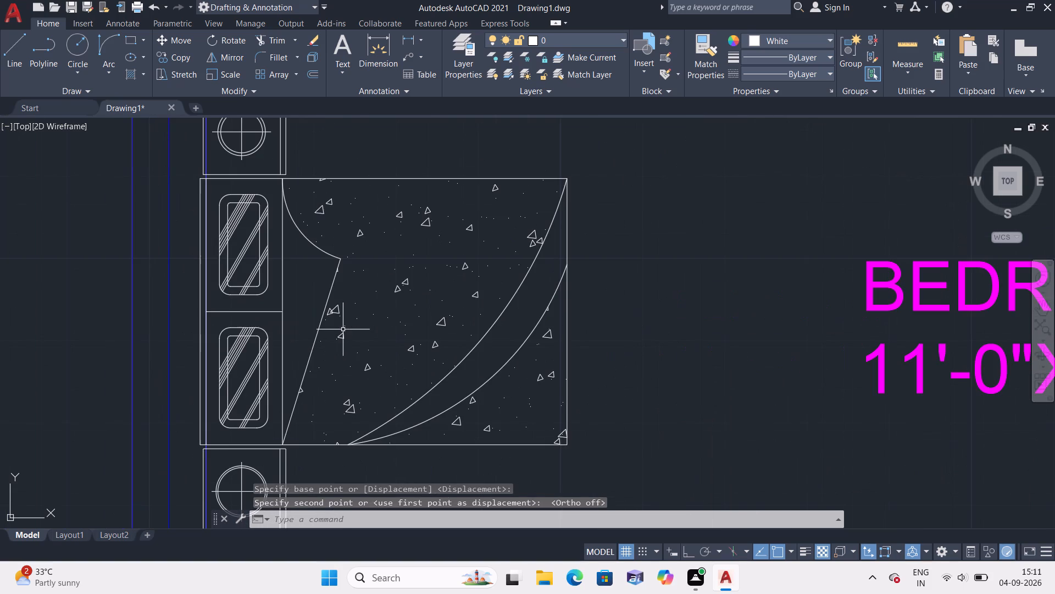
{"action": "key", "text": "Escape"}
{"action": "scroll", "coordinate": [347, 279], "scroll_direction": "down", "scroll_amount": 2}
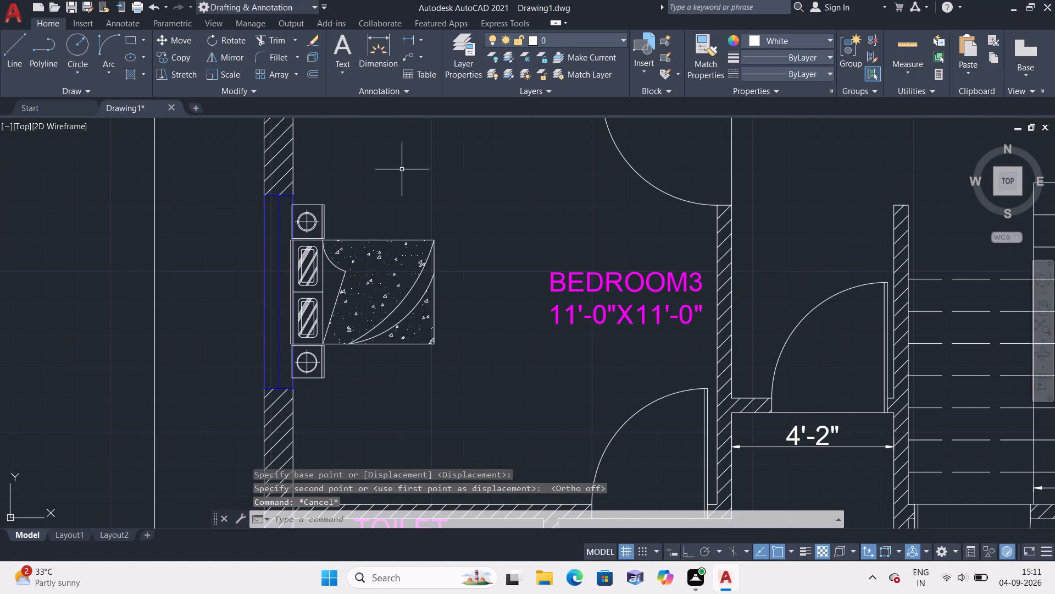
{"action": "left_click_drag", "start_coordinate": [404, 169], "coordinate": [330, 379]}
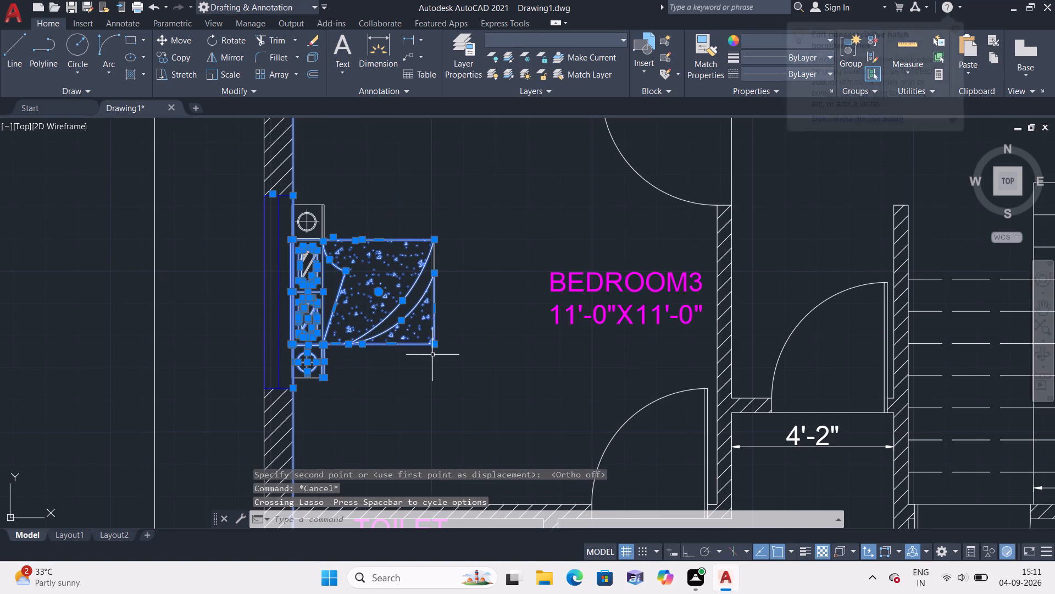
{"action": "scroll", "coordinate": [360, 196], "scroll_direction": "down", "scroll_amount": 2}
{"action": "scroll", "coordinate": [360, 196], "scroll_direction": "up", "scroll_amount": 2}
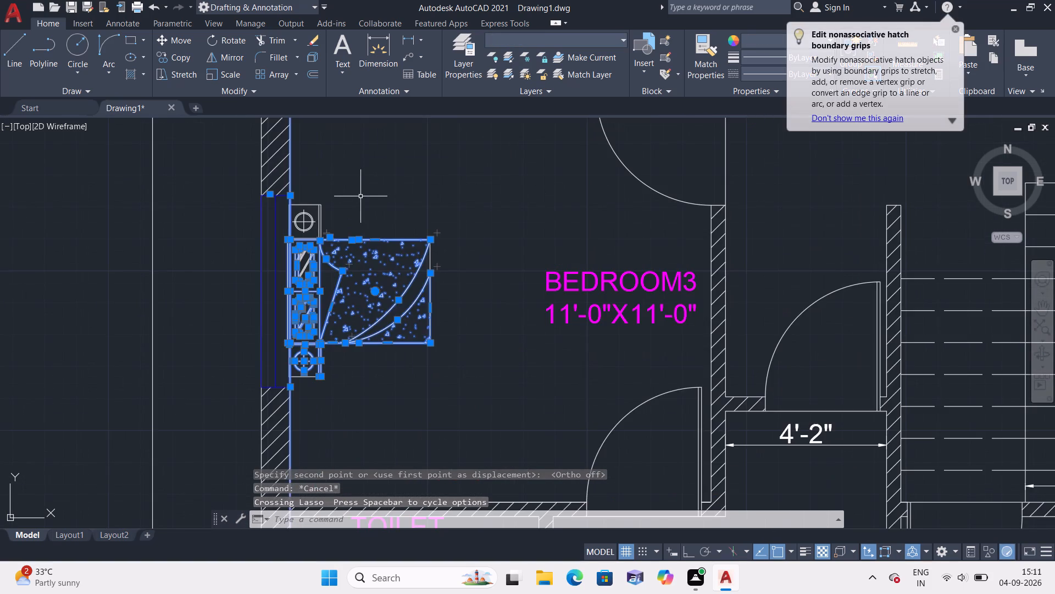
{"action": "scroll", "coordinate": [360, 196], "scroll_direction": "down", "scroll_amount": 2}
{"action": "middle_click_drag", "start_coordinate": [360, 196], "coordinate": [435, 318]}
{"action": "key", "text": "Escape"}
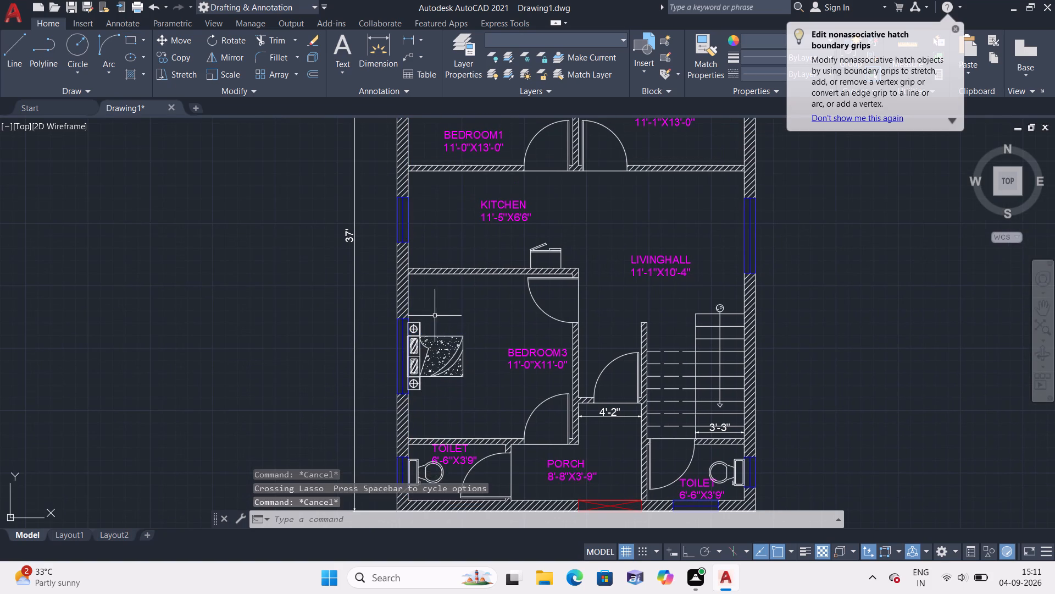
Move the whole BEDROOM3 bed, including pillows and both side tables, so the headboard's back edge sits flush with the window wall's inner face.
{"action": "scroll", "coordinate": [425, 328], "scroll_direction": "up", "scroll_amount": 4}
{"action": "middle_click_drag", "start_coordinate": [535, 317], "coordinate": [516, 257]}
{"action": "scroll", "coordinate": [512, 234], "scroll_direction": "down", "scroll_amount": 1}
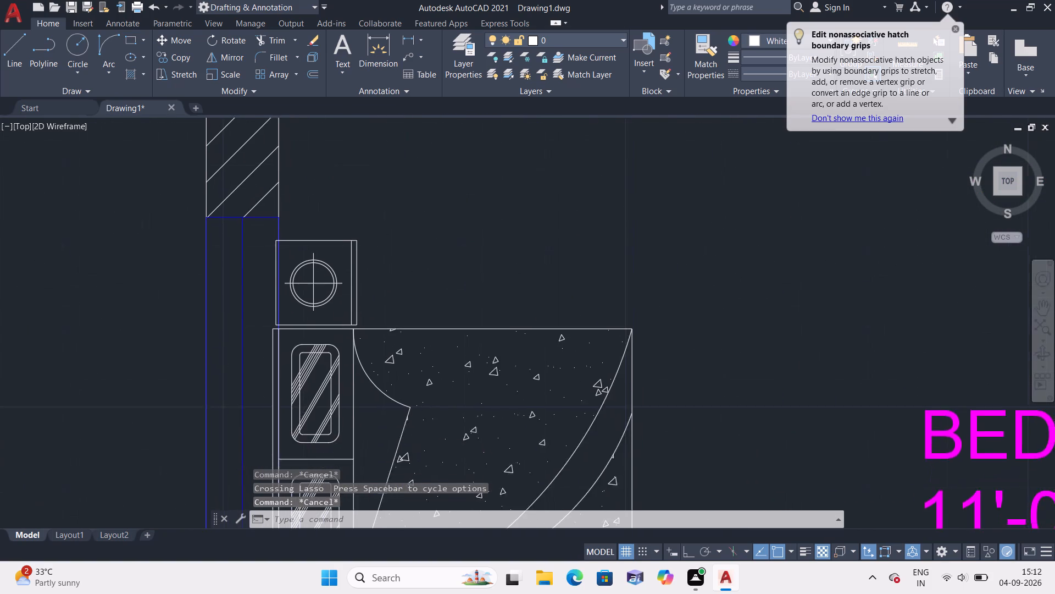
{"action": "scroll", "coordinate": [510, 229], "scroll_direction": "down", "scroll_amount": 1}
{"action": "left_click_drag", "start_coordinate": [577, 260], "coordinate": [458, 435]}
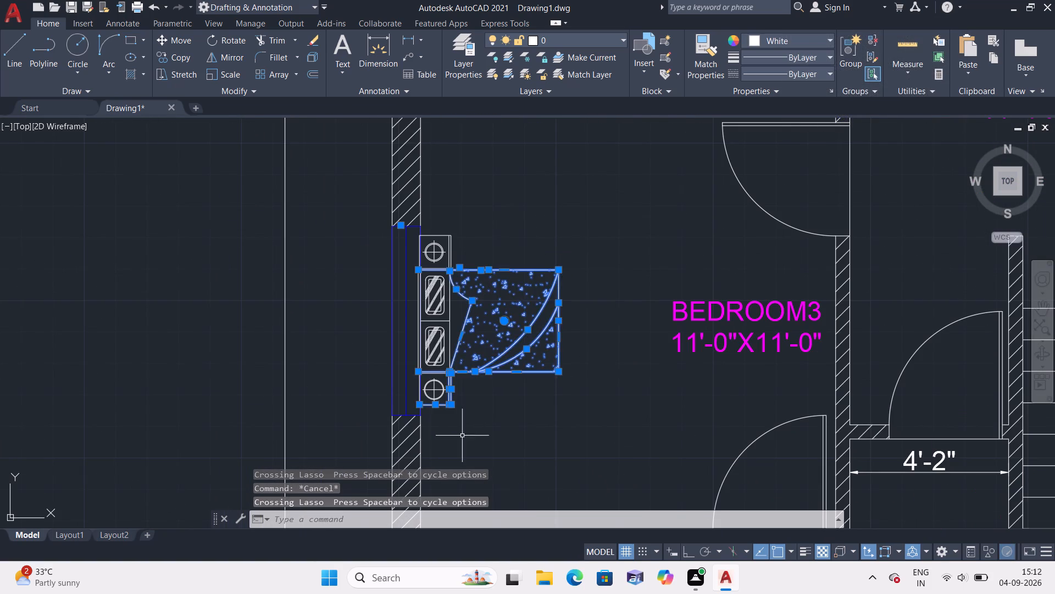
{"action": "scroll", "coordinate": [437, 410], "scroll_direction": "up", "scroll_amount": 3}
{"action": "left_click_drag", "start_coordinate": [435, 291], "coordinate": [419, 296]}
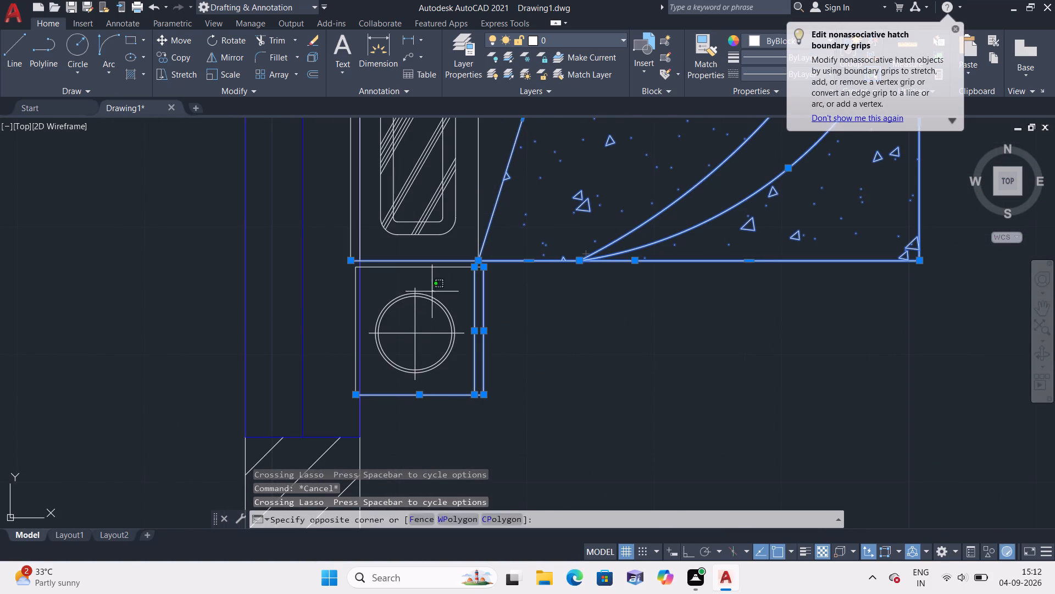
{"action": "left_click_drag", "start_coordinate": [419, 296], "coordinate": [445, 374]}
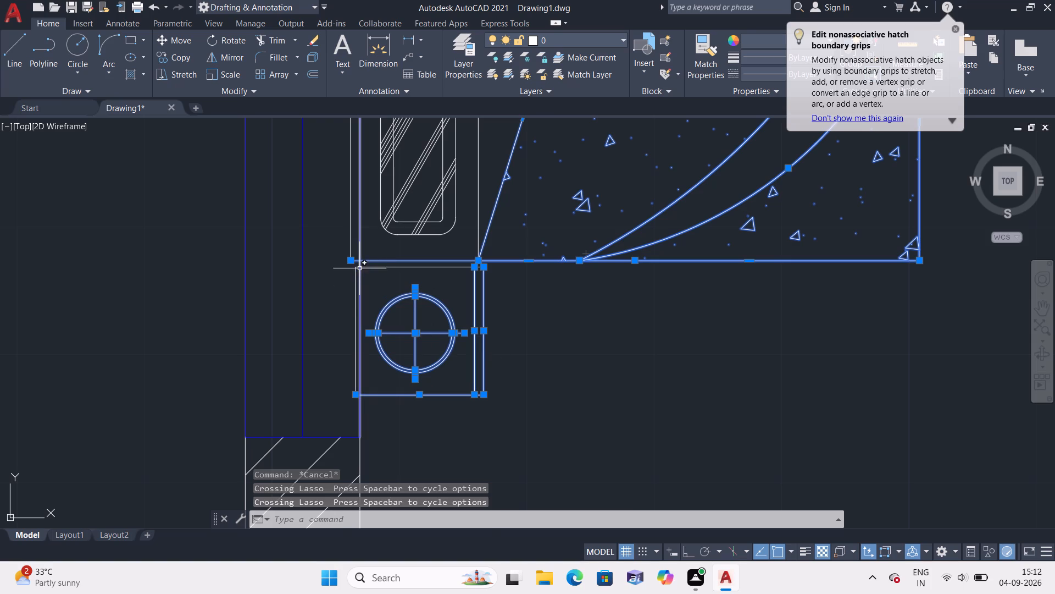
{"action": "left_click", "coordinate": [355, 282]}
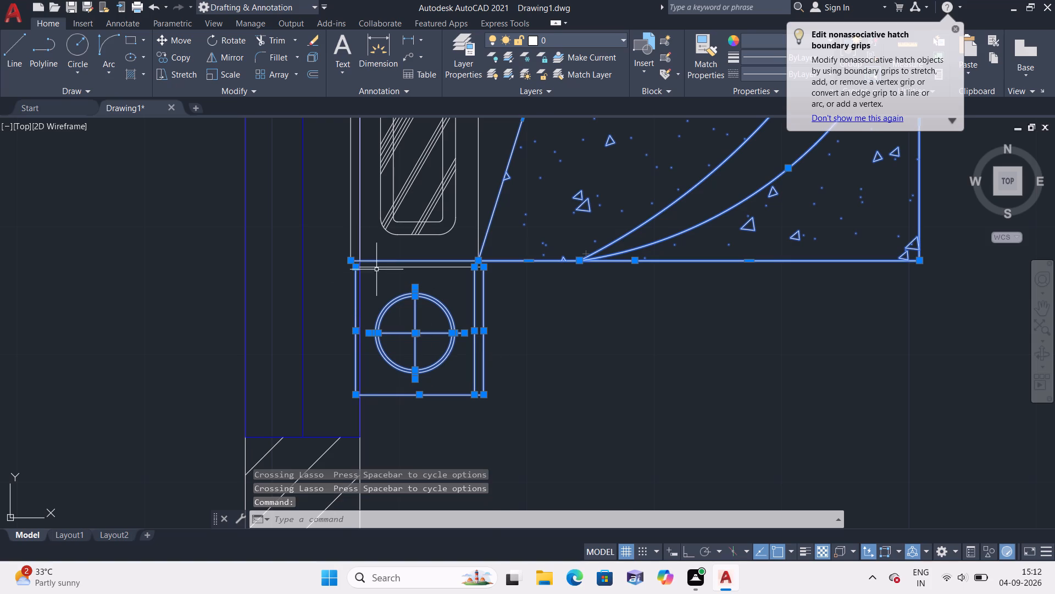
{"action": "left_click", "coordinate": [379, 268]}
{"action": "middle_click_drag", "start_coordinate": [405, 224], "coordinate": [503, 472]}
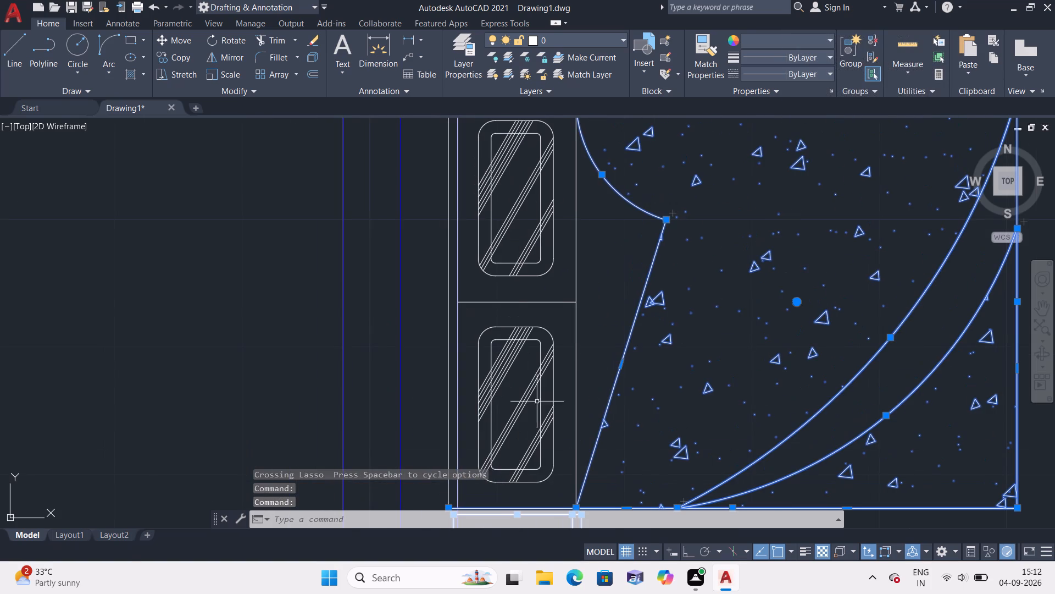
{"action": "left_click_drag", "start_coordinate": [615, 231], "coordinate": [472, 356]}
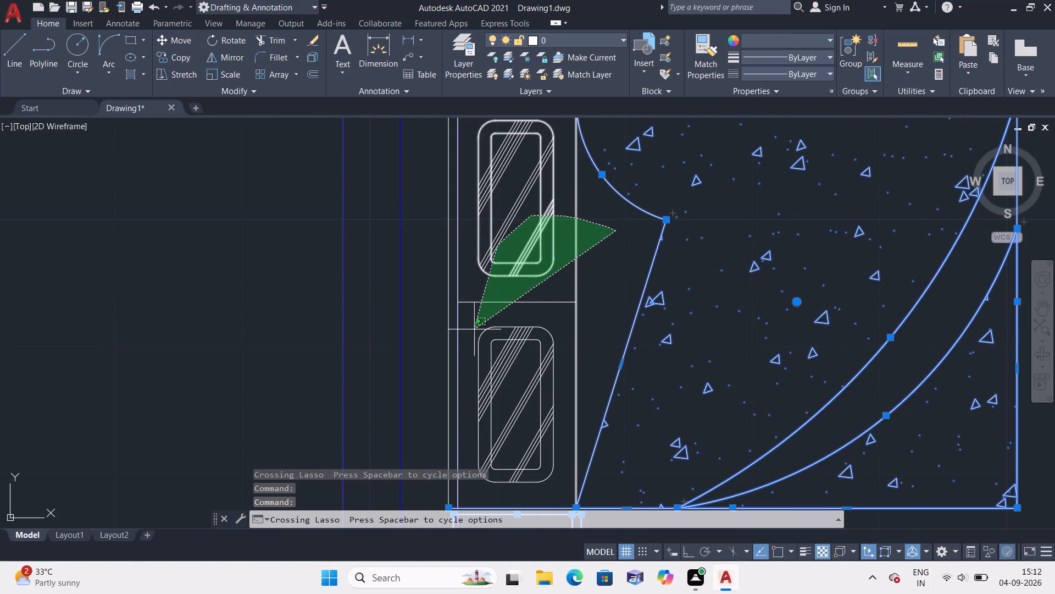
{"action": "left_click_drag", "start_coordinate": [472, 356], "coordinate": [539, 447]}
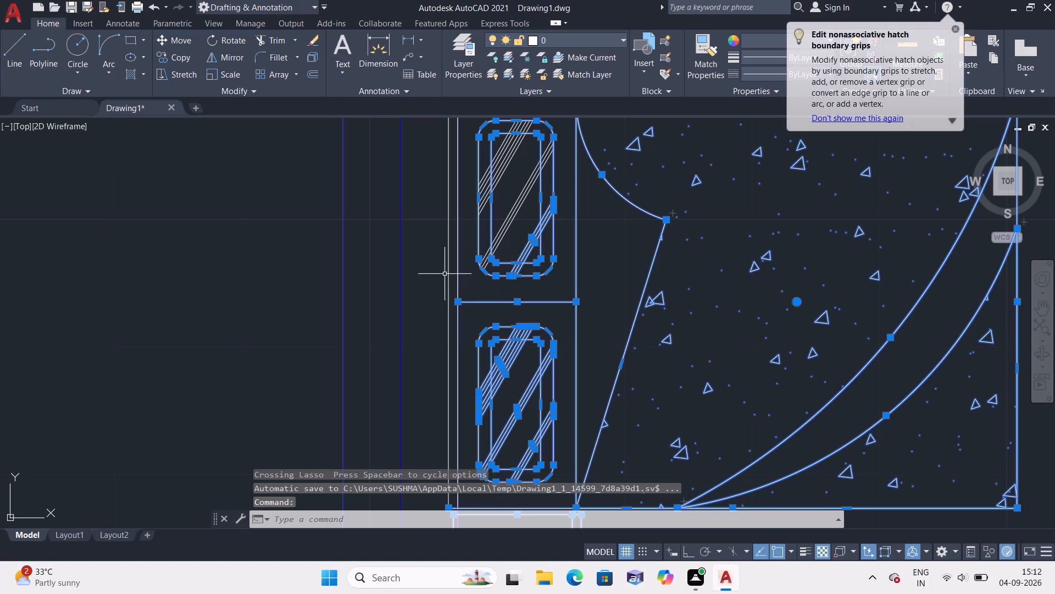
{"action": "left_click", "coordinate": [448, 282]}
{"action": "scroll", "coordinate": [440, 267], "scroll_direction": "down", "scroll_amount": 3}
{"action": "middle_click_drag", "start_coordinate": [480, 235], "coordinate": [488, 254]}
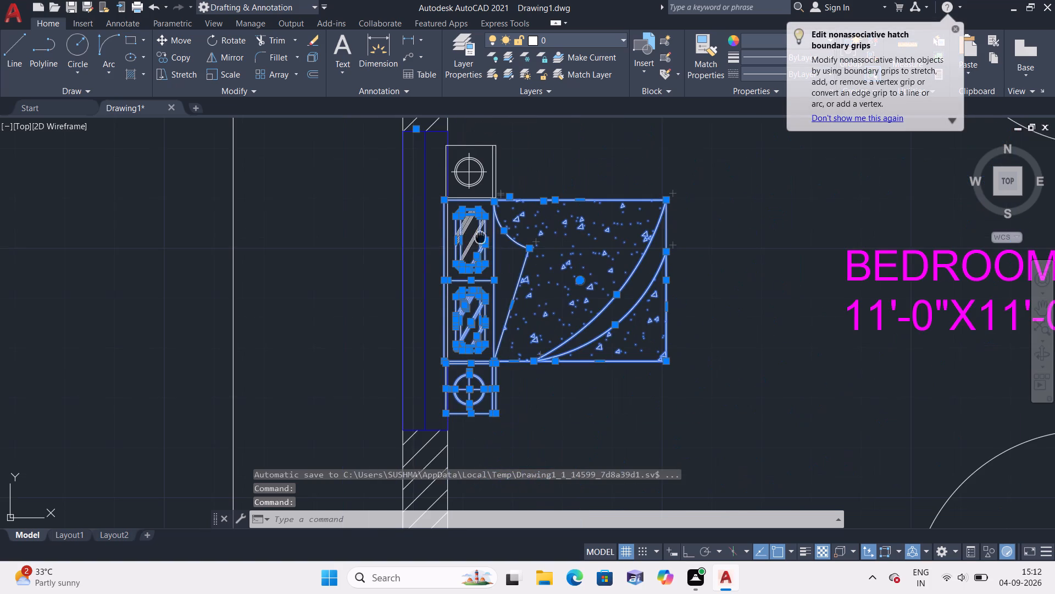
{"action": "middle_click_drag", "start_coordinate": [488, 254], "coordinate": [504, 359]}
{"action": "left_click_drag", "start_coordinate": [551, 241], "coordinate": [492, 358]}
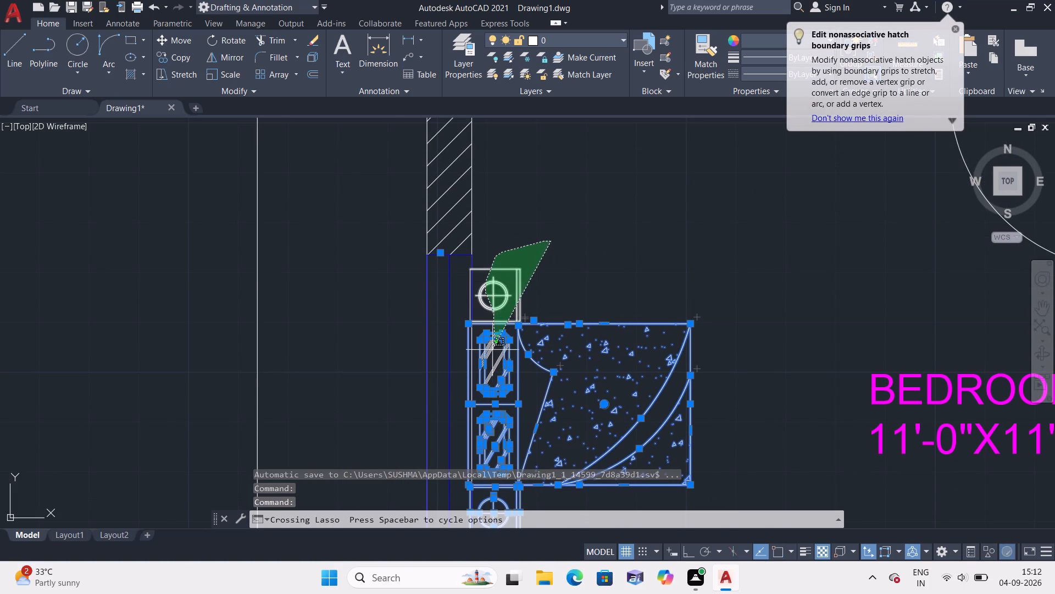
{"action": "left_click_drag", "start_coordinate": [492, 358], "coordinate": [539, 435]}
{"action": "scroll", "coordinate": [517, 273], "scroll_direction": "up", "scroll_amount": 3}
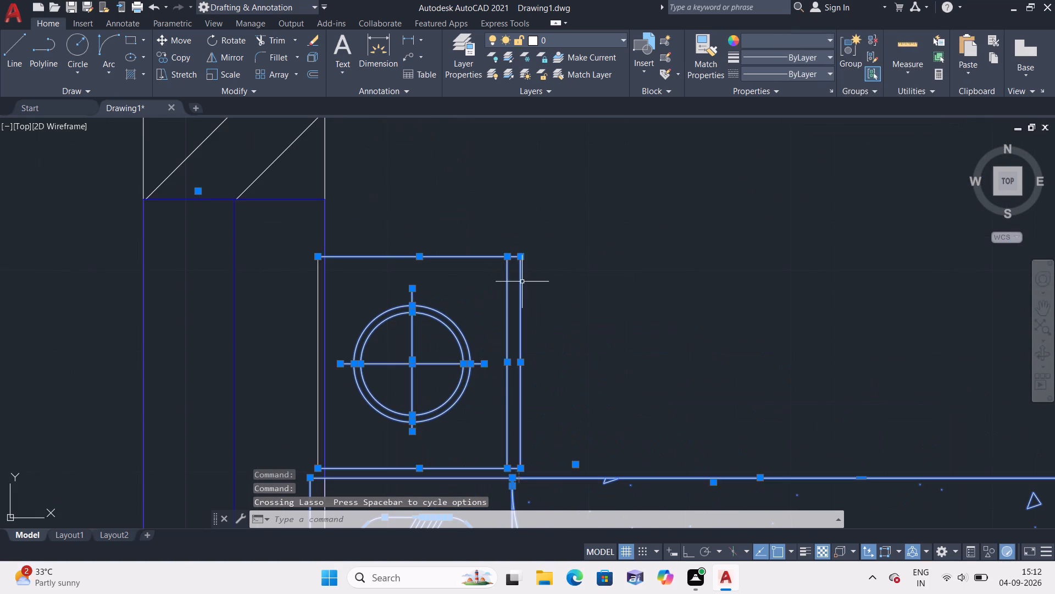
{"action": "left_click", "coordinate": [317, 364]}
{"action": "scroll", "coordinate": [506, 343], "scroll_direction": "down", "scroll_amount": 2}
{"action": "scroll", "coordinate": [580, 337], "scroll_direction": "down", "scroll_amount": 1}
{"action": "middle_click_drag", "start_coordinate": [580, 337], "coordinate": [468, 175]}
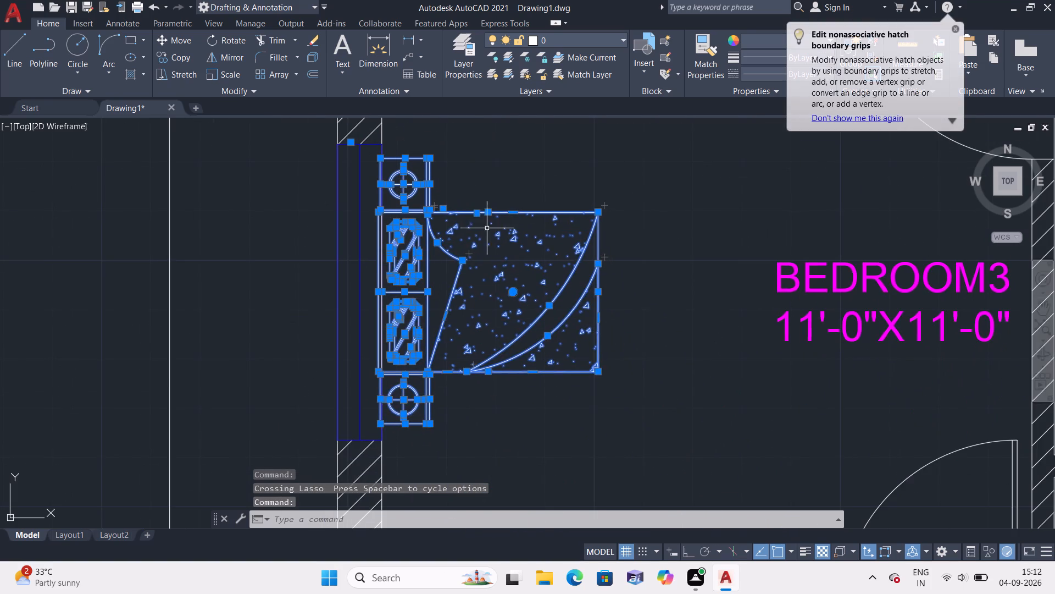
{"action": "scroll", "coordinate": [398, 347], "scroll_direction": "up", "scroll_amount": 3}
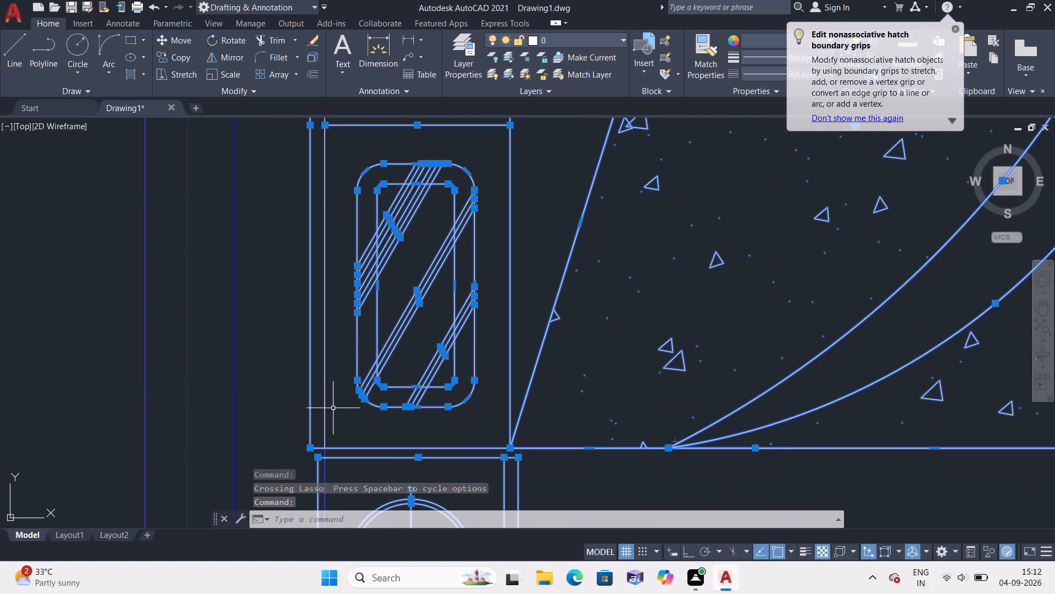
{"action": "left_click", "coordinate": [323, 417]}
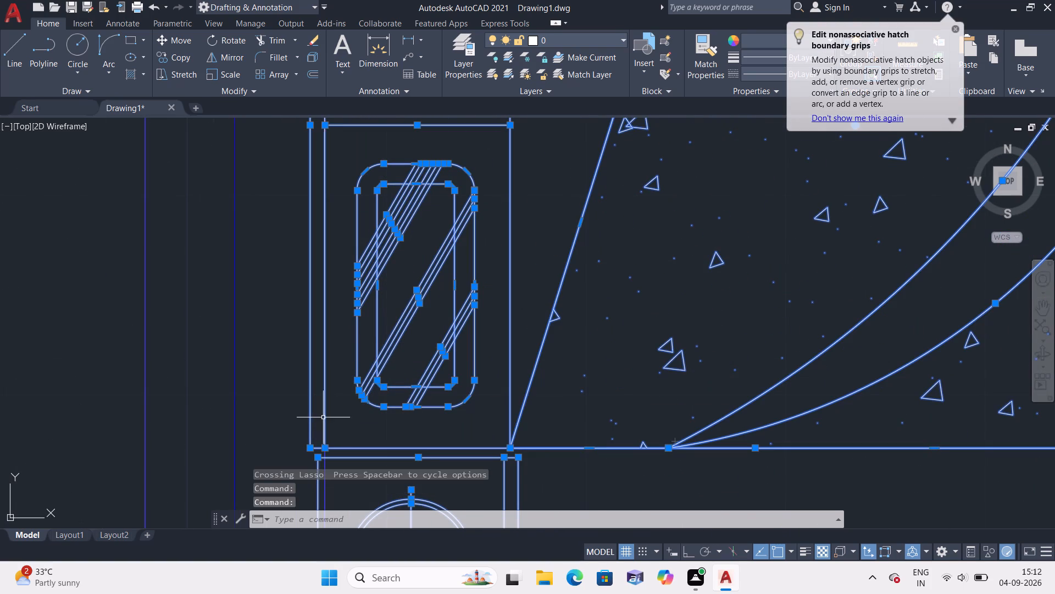
{"action": "scroll", "coordinate": [352, 376], "scroll_direction": "down", "scroll_amount": 2}
{"action": "scroll", "coordinate": [398, 322], "scroll_direction": "down", "scroll_amount": 1}
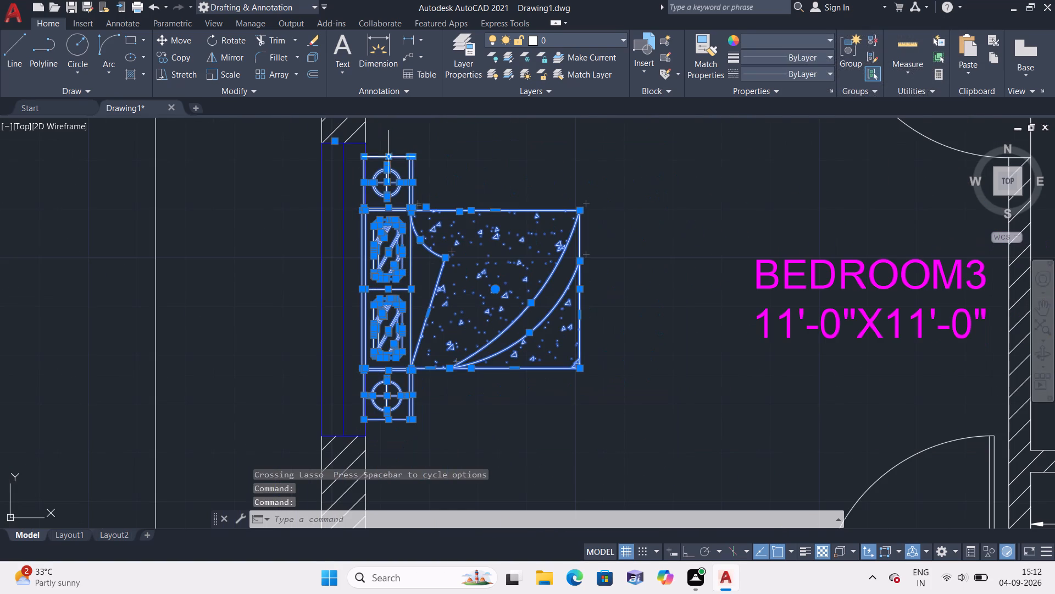
{"action": "left_click", "coordinate": [183, 40]}
{"action": "scroll", "coordinate": [351, 293], "scroll_direction": "up", "scroll_amount": 2}
{"action": "left_click", "coordinate": [371, 226]}
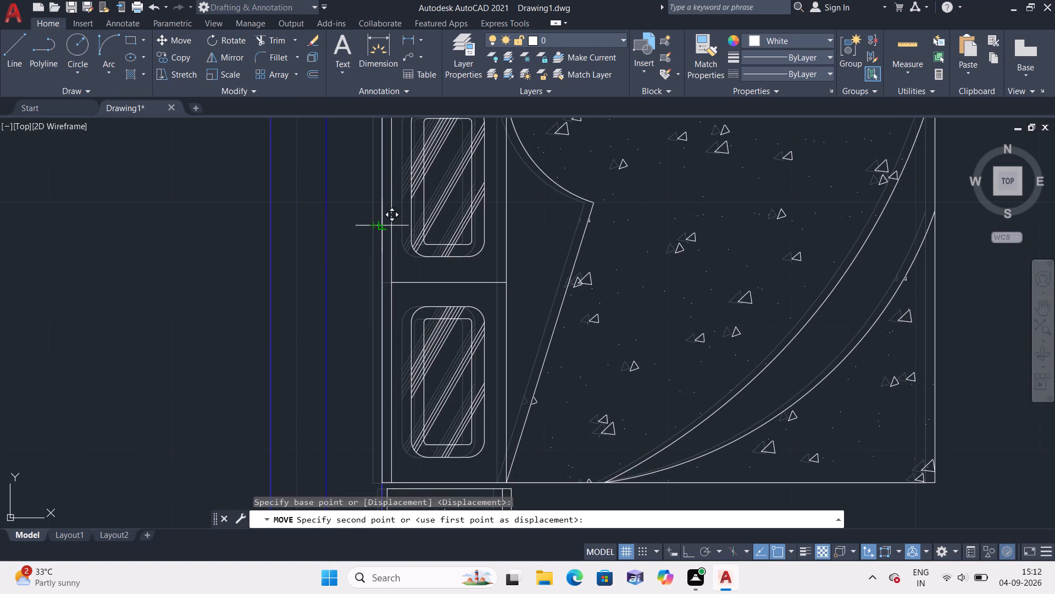
{"action": "scroll", "coordinate": [449, 242], "scroll_direction": "down", "scroll_amount": 1}
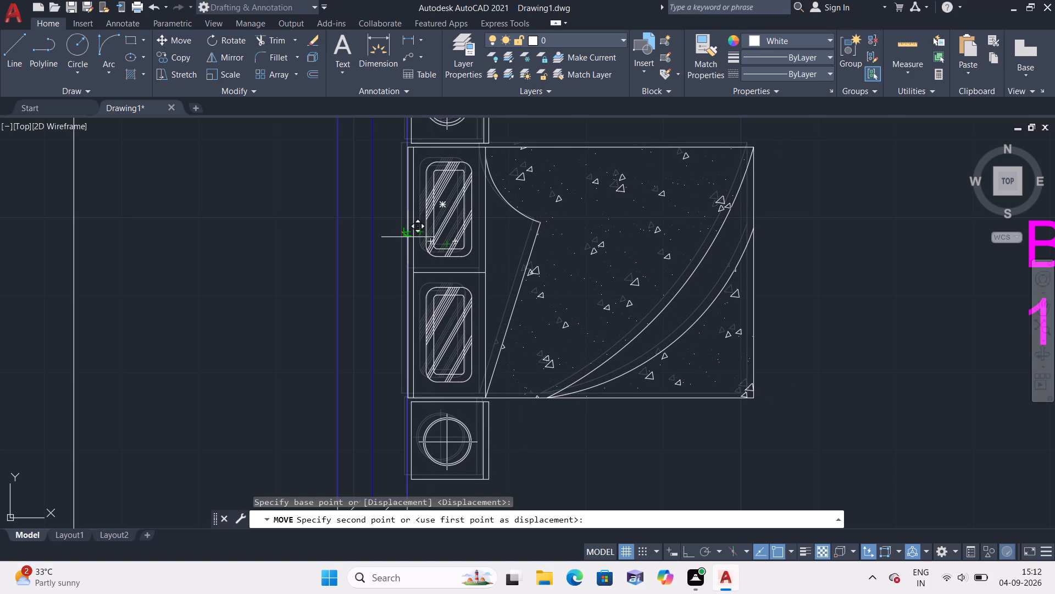
{"action": "scroll", "coordinate": [408, 237], "scroll_direction": "up", "scroll_amount": 2}
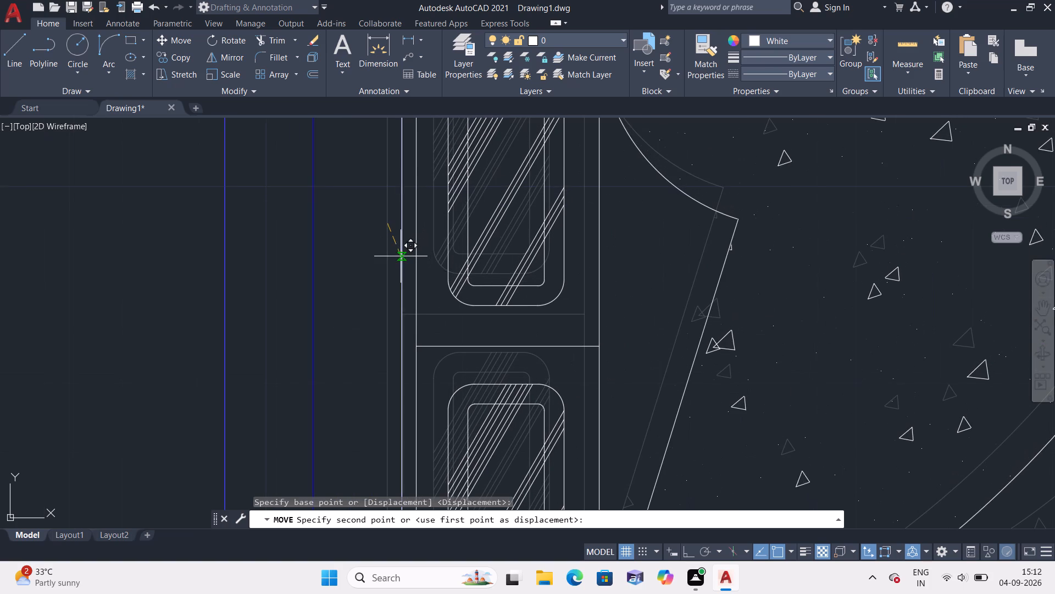
{"action": "left_click", "coordinate": [401, 257]}
Review the placement of the beds in BEDROOM3, BEDROOM1 and BEDROOM2.
{"action": "scroll", "coordinate": [480, 266], "scroll_direction": "down", "scroll_amount": 3}
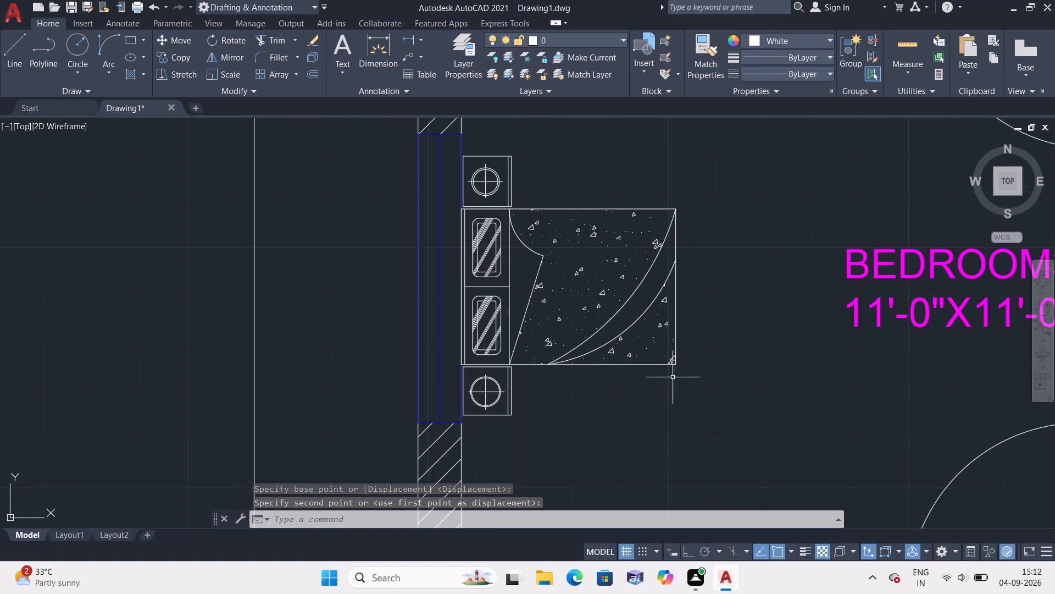
{"action": "scroll", "coordinate": [432, 305], "scroll_direction": "up", "scroll_amount": 4}
{"action": "scroll", "coordinate": [432, 305], "scroll_direction": "down", "scroll_amount": 4}
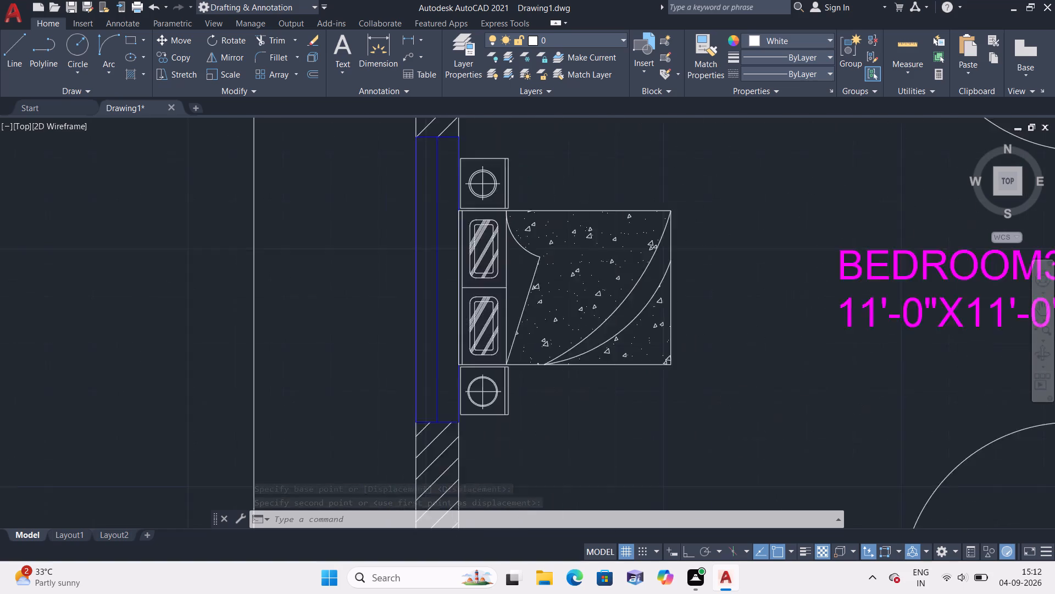
{"action": "scroll", "coordinate": [432, 305], "scroll_direction": "down", "scroll_amount": 2}
{"action": "scroll", "coordinate": [589, 360], "scroll_direction": "down", "scroll_amount": 1}
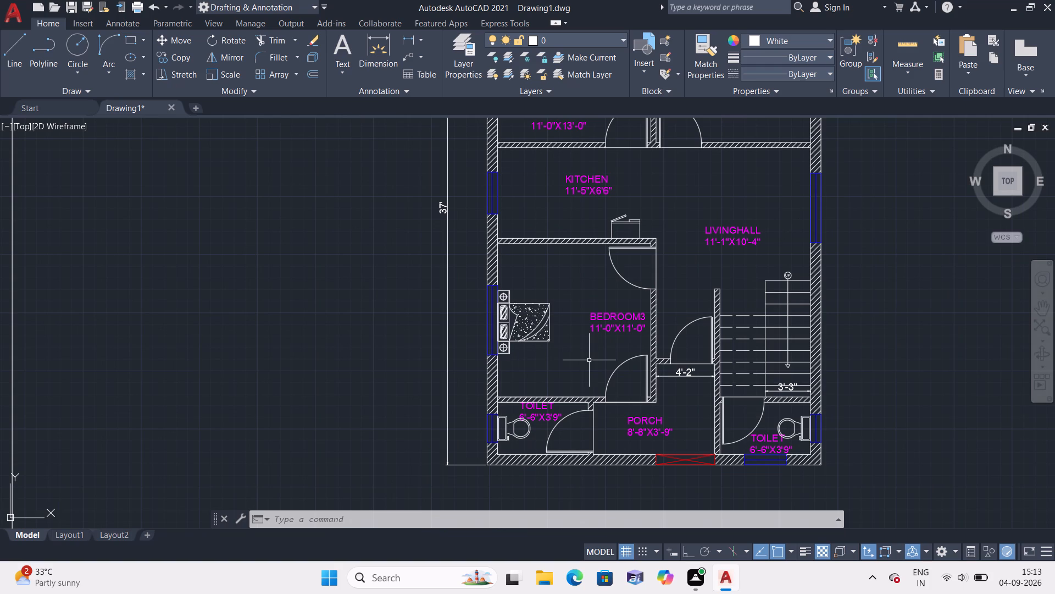
{"action": "scroll", "coordinate": [589, 360], "scroll_direction": "down", "scroll_amount": 2}
{"action": "scroll", "coordinate": [572, 204], "scroll_direction": "up", "scroll_amount": 3}
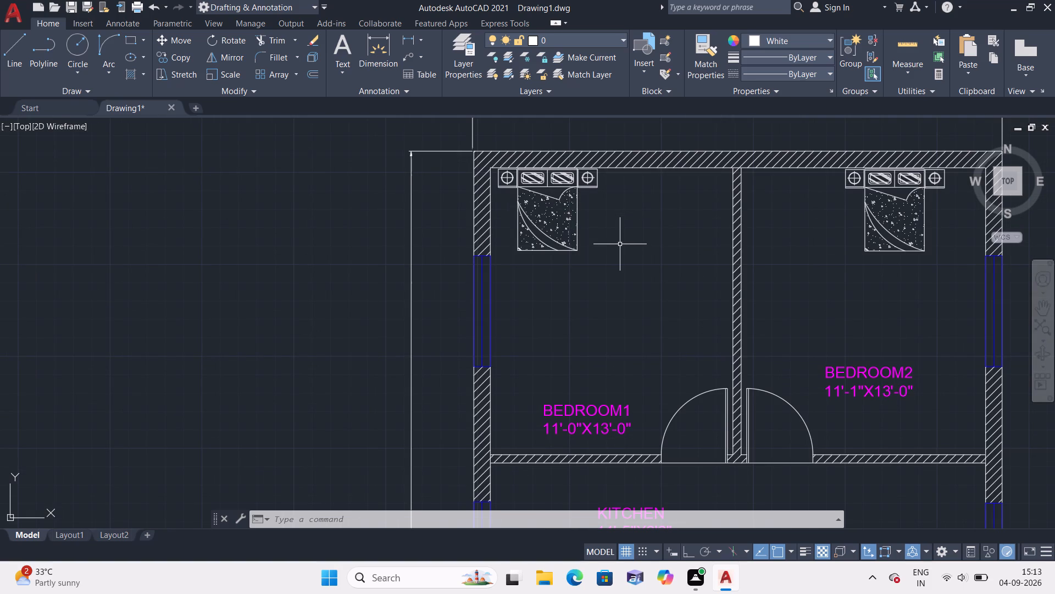
{"action": "middle_click_drag", "start_coordinate": [620, 244], "coordinate": [595, 296]}
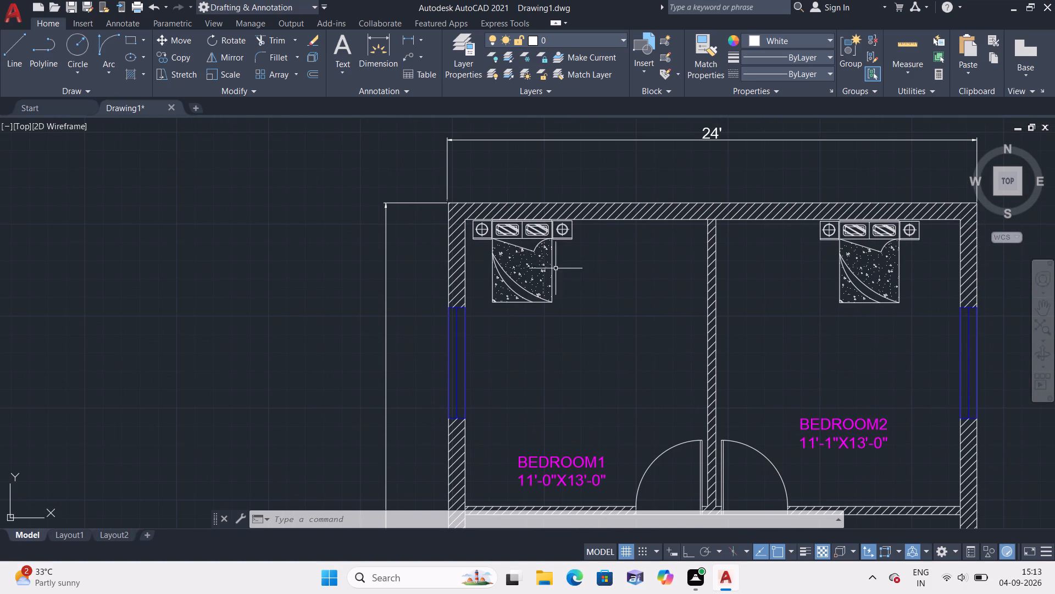
{"action": "scroll", "coordinate": [611, 286], "scroll_direction": "down", "scroll_amount": 1}
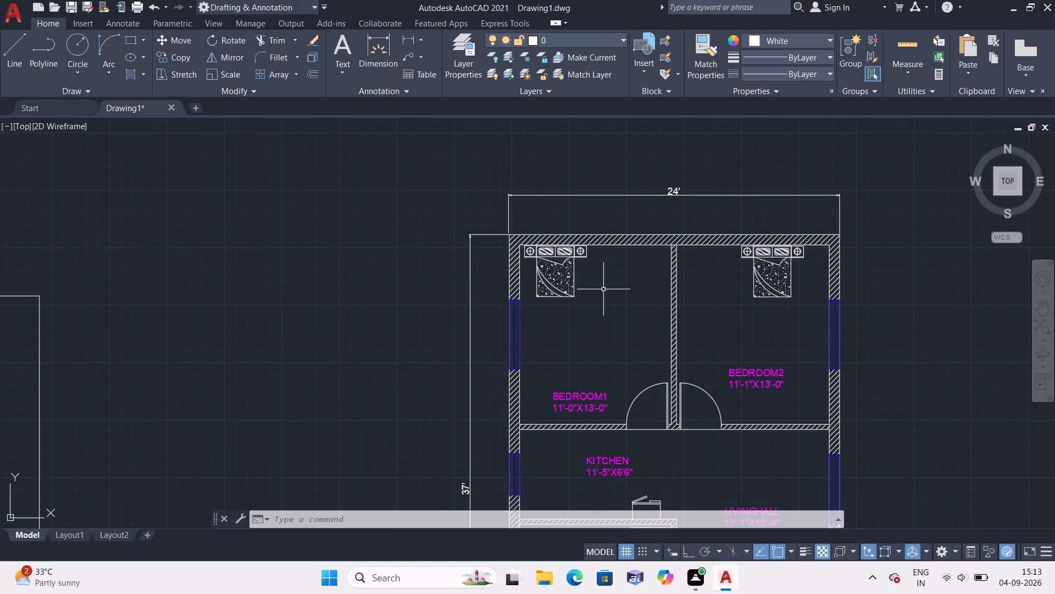
Scale the entire wardrobe outside the plan down freehand to roughly half size, using its upper edge's midpoint as the base point.
{"action": "scroll", "coordinate": [626, 307], "scroll_direction": "down", "scroll_amount": 2}
{"action": "scroll", "coordinate": [808, 287], "scroll_direction": "down", "scroll_amount": 1}
{"action": "middle_click_drag", "start_coordinate": [797, 291], "coordinate": [787, 294]}
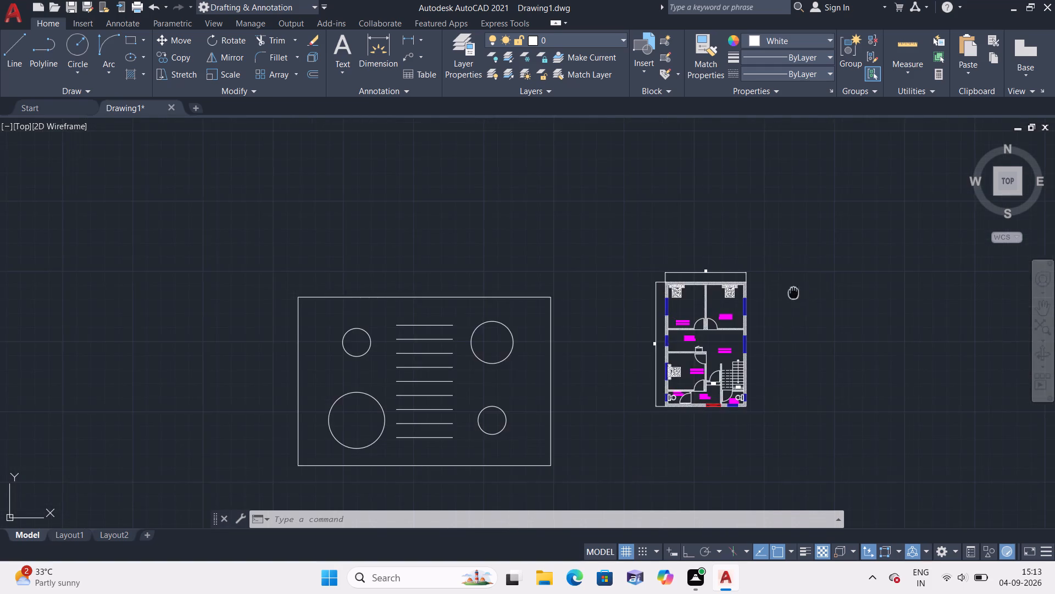
{"action": "middle_click_drag", "start_coordinate": [787, 294], "coordinate": [451, 347]}
{"action": "scroll", "coordinate": [445, 345], "scroll_direction": "down", "scroll_amount": 2}
{"action": "left_click_drag", "start_coordinate": [823, 230], "coordinate": [651, 396]}
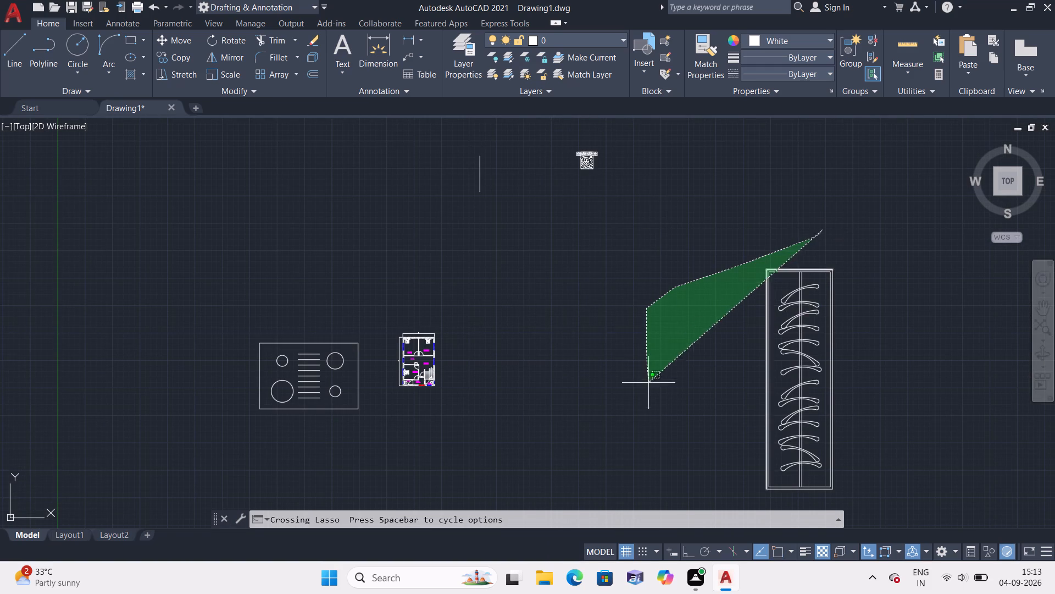
{"action": "left_click_drag", "start_coordinate": [651, 396], "coordinate": [848, 486]}
{"action": "scroll", "coordinate": [833, 487], "scroll_direction": "up", "scroll_amount": 4}
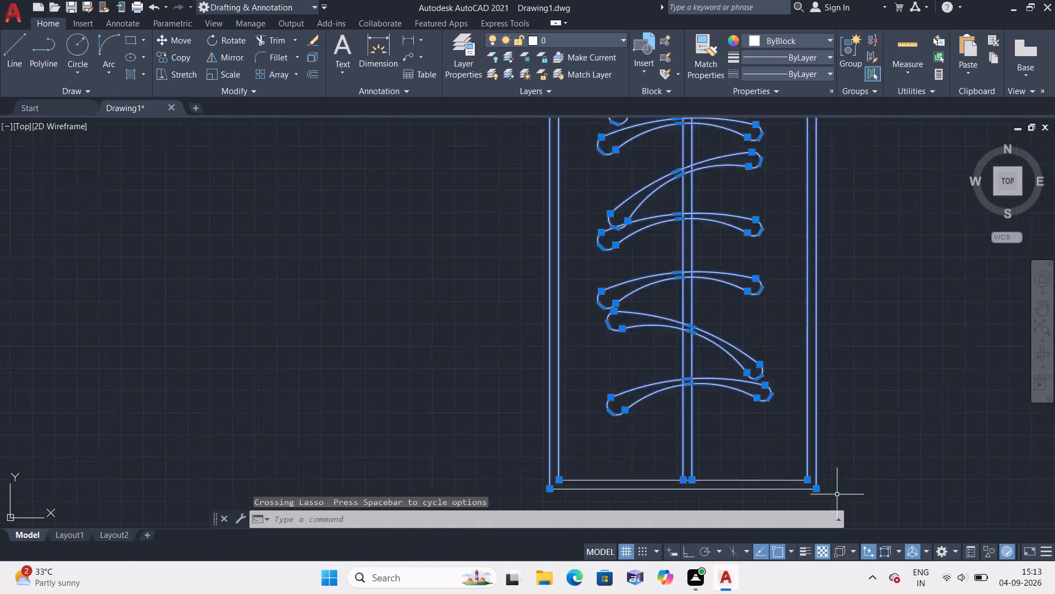
{"action": "middle_click_drag", "start_coordinate": [837, 491], "coordinate": [788, 356]}
{"action": "left_click_drag", "start_coordinate": [834, 315], "coordinate": [341, 468]}
{"action": "scroll", "coordinate": [356, 402], "scroll_direction": "down", "scroll_amount": 4}
{"action": "scroll", "coordinate": [414, 197], "scroll_direction": "up", "scroll_amount": 2}
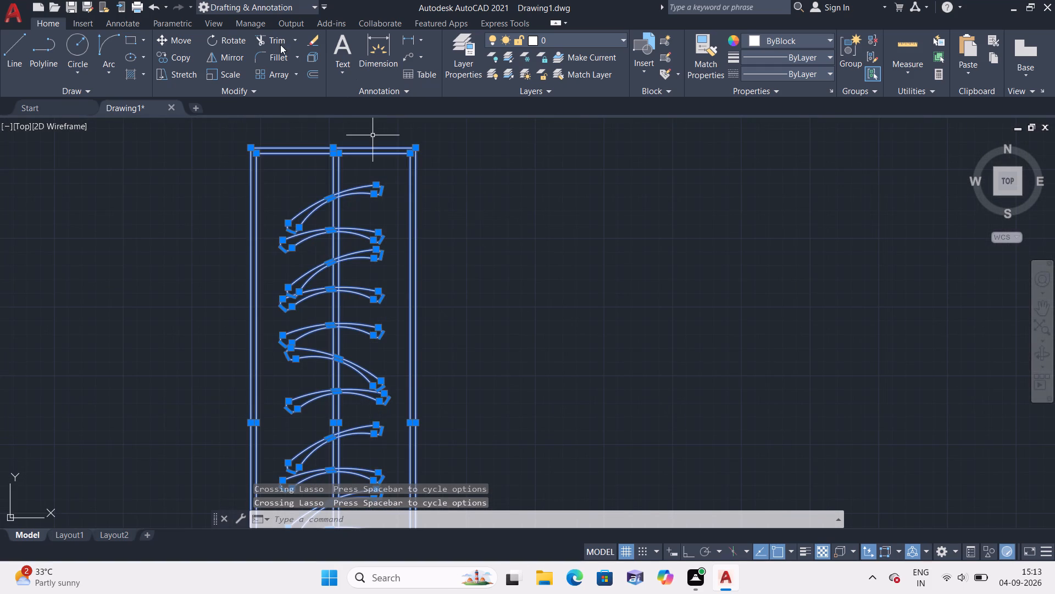
{"action": "left_click", "coordinate": [230, 78]}
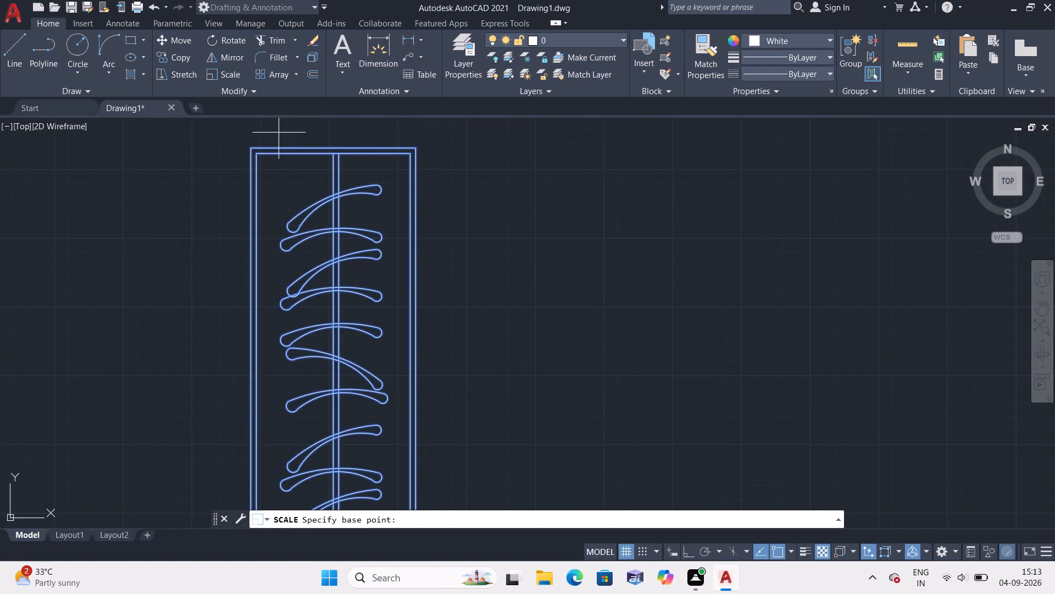
{"action": "left_click", "coordinate": [331, 148]}
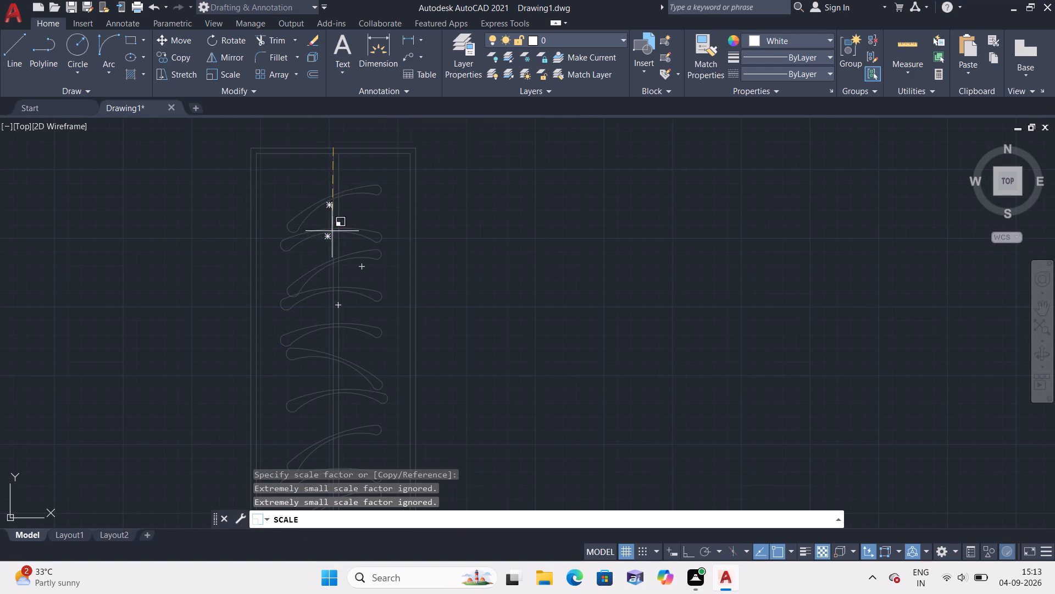
{"action": "left_click", "coordinate": [341, 276]}
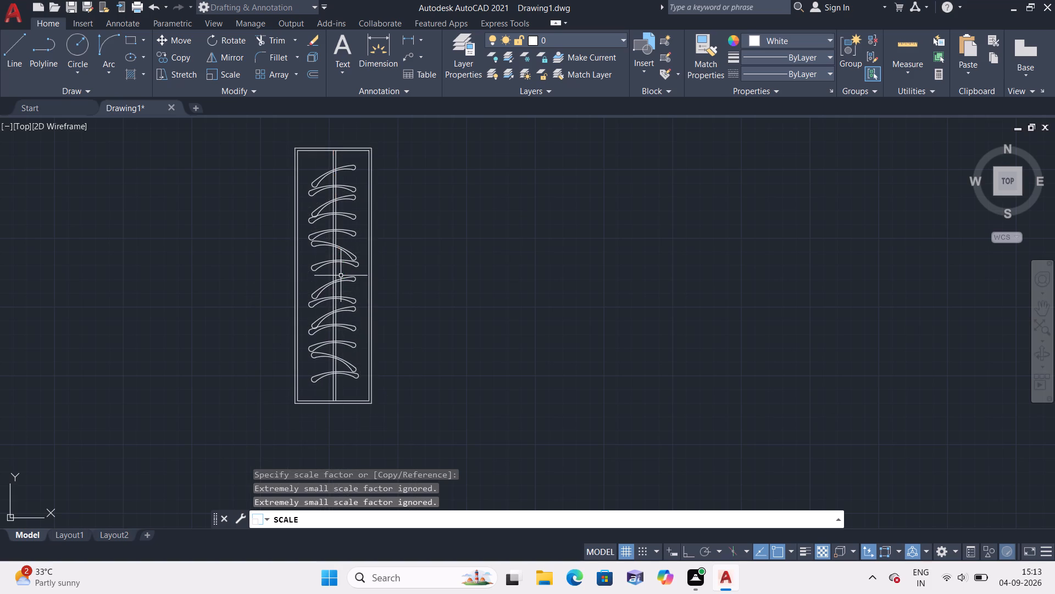
Copy the entire wardrobe by its upper edge's midpoint to the empty space just right of the house plan.
{"action": "scroll", "coordinate": [341, 276], "scroll_direction": "down", "scroll_amount": 2}
{"action": "left_click_drag", "start_coordinate": [383, 193], "coordinate": [445, 399]}
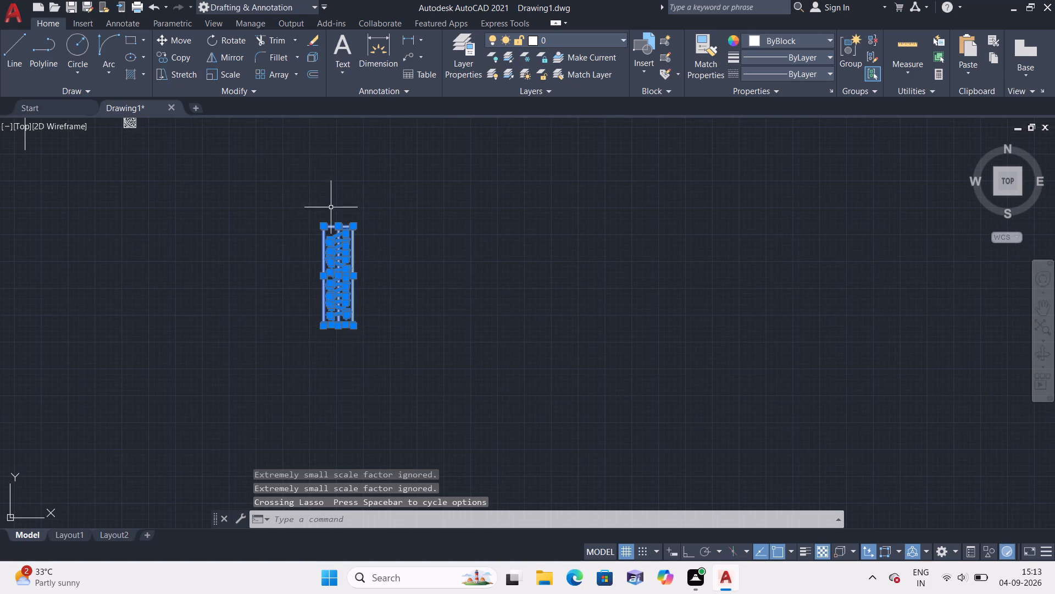
{"action": "left_click", "coordinate": [163, 58]}
{"action": "scroll", "coordinate": [353, 246], "scroll_direction": "up", "scroll_amount": 2}
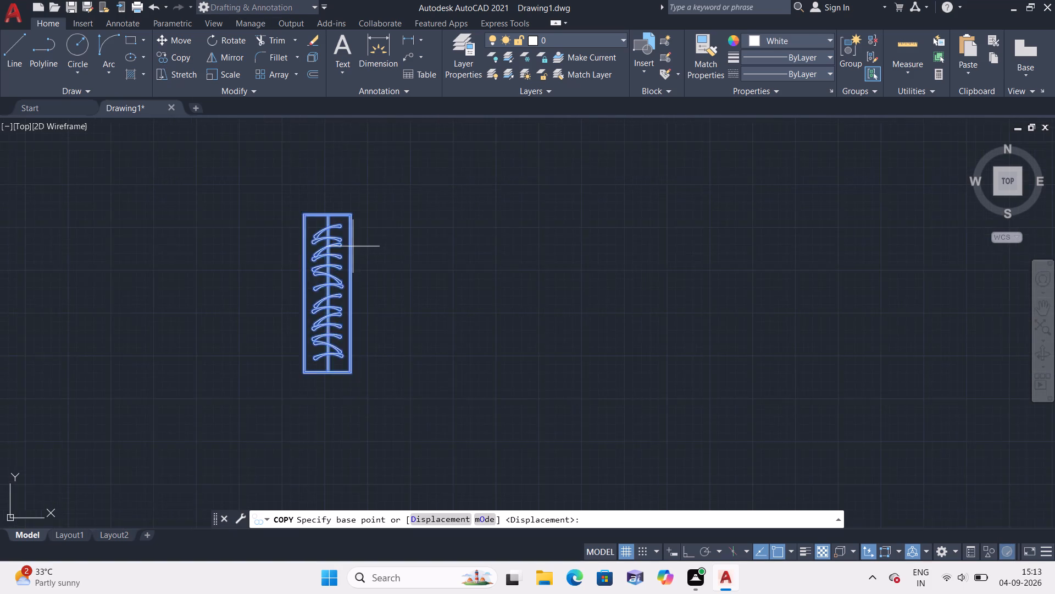
{"action": "left_click", "coordinate": [310, 195]}
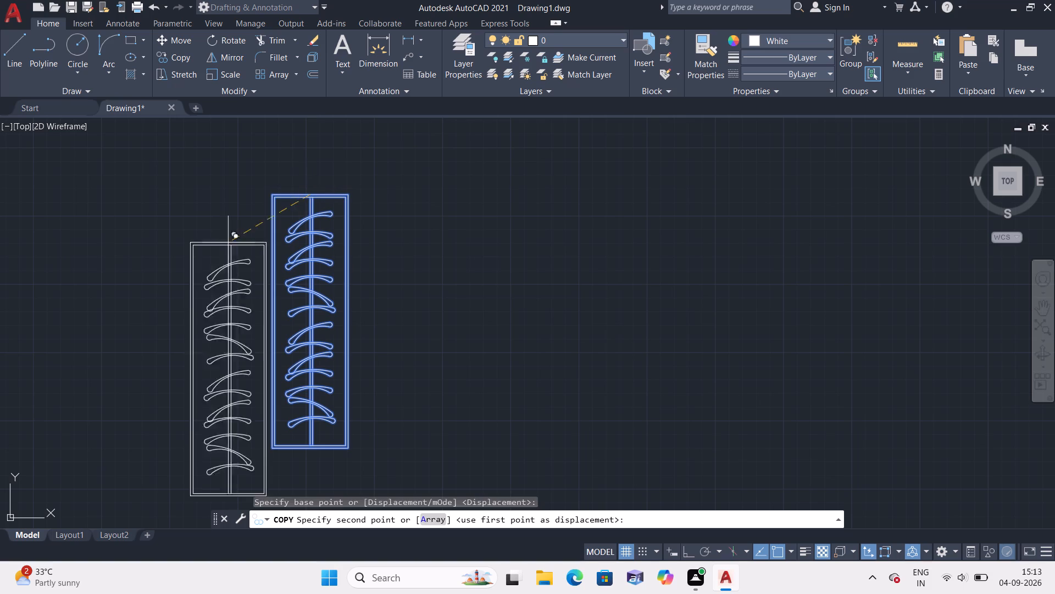
{"action": "scroll", "coordinate": [171, 281], "scroll_direction": "down", "scroll_amount": 1}
{"action": "middle_click_drag", "start_coordinate": [171, 281], "coordinate": [381, 252]}
{"action": "scroll", "coordinate": [445, 244], "scroll_direction": "down", "scroll_amount": 2}
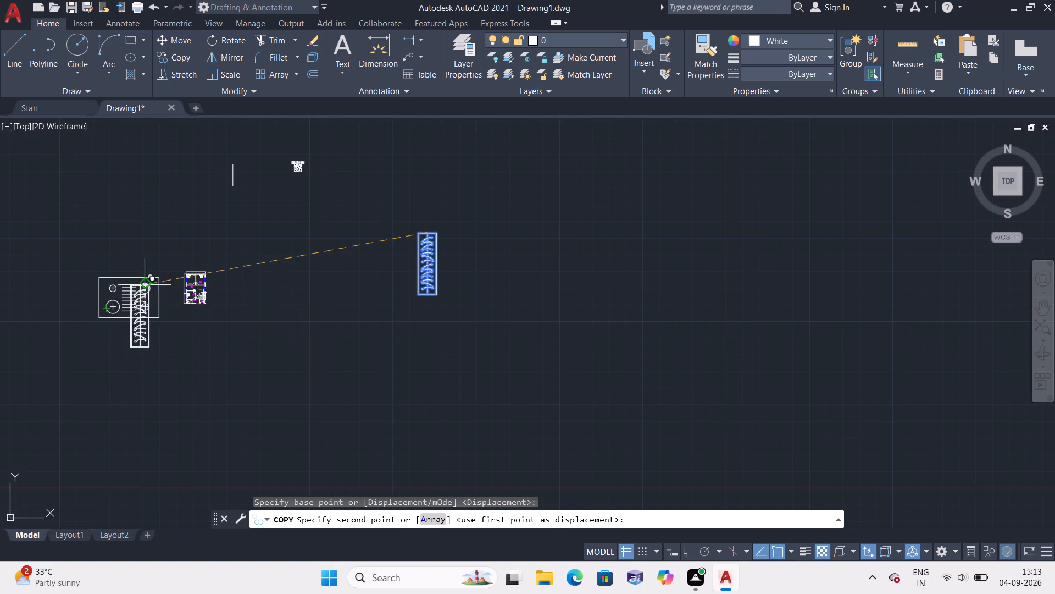
{"action": "scroll", "coordinate": [157, 282], "scroll_direction": "up", "scroll_amount": 3}
{"action": "scroll", "coordinate": [258, 243], "scroll_direction": "up", "scroll_amount": 4}
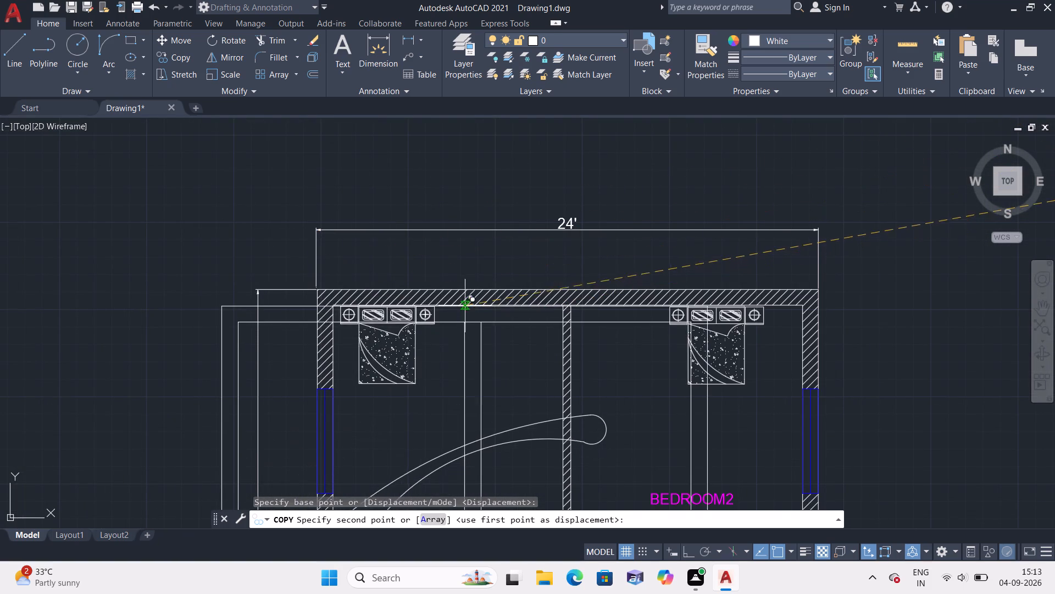
{"action": "scroll", "coordinate": [126, 226], "scroll_direction": "down", "scroll_amount": 4}
{"action": "left_click", "coordinate": [813, 201]}
{"action": "scroll", "coordinate": [819, 206], "scroll_direction": "down", "scroll_amount": 1}
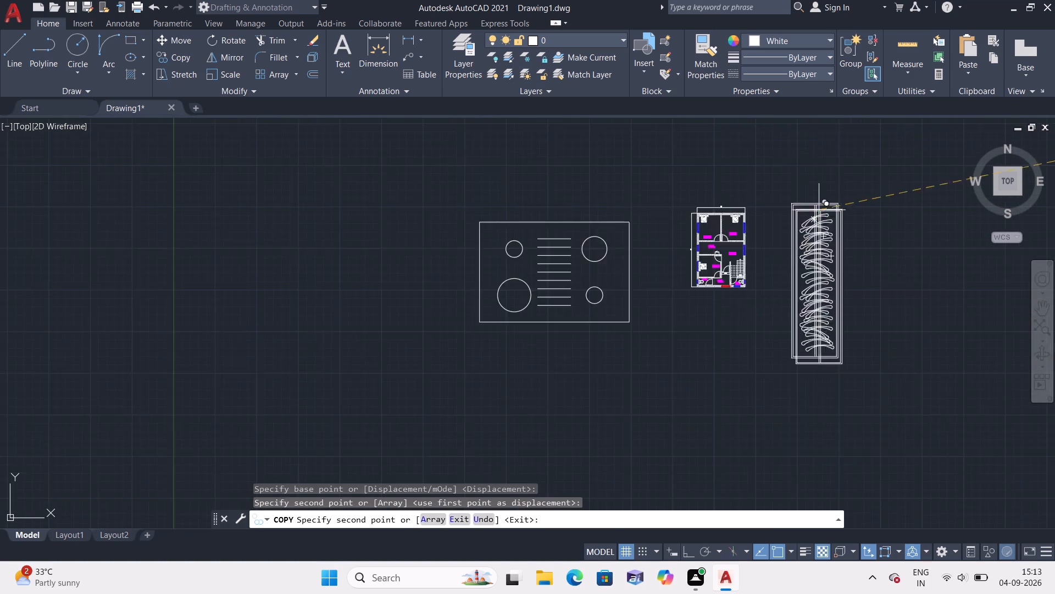
{"action": "scroll", "coordinate": [819, 210], "scroll_direction": "down", "scroll_amount": 2}
{"action": "key", "text": "Escape"}
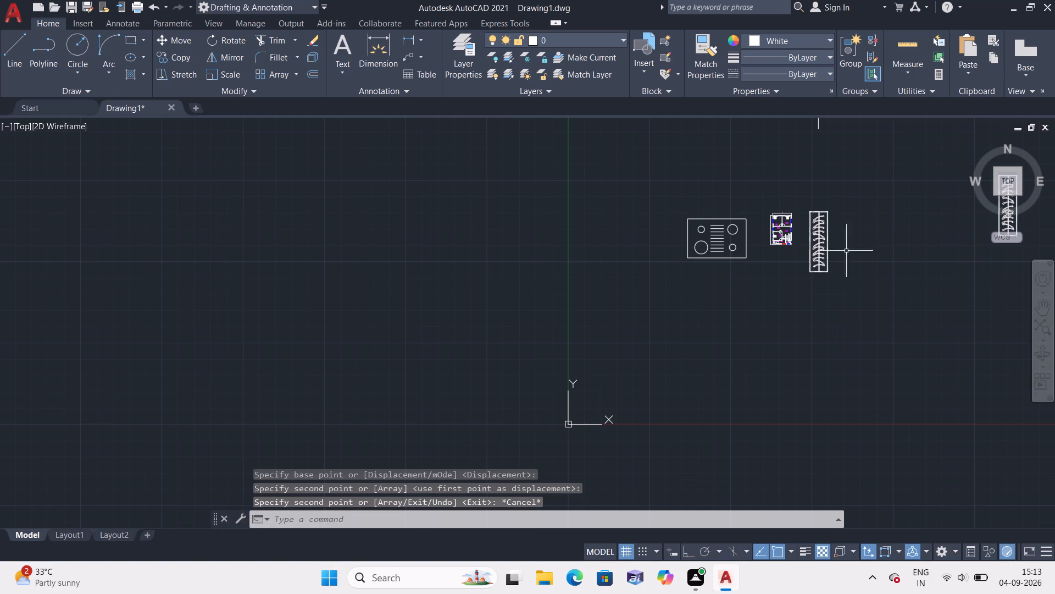
Scale the wardrobe copy beside the plan down freehand to roughly a third of its size about its upper edge's midpoint.
{"action": "scroll", "coordinate": [839, 210], "scroll_direction": "up", "scroll_amount": 3}
{"action": "middle_click_drag", "start_coordinate": [829, 214], "coordinate": [762, 180]}
{"action": "left_click_drag", "start_coordinate": [720, 167], "coordinate": [653, 170]}
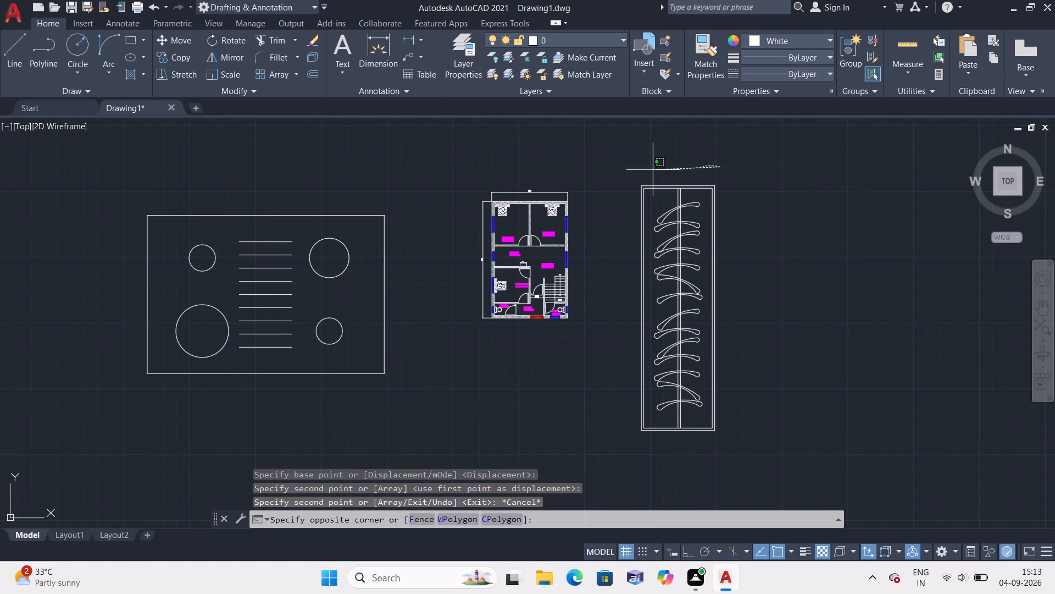
{"action": "left_click_drag", "start_coordinate": [653, 170], "coordinate": [692, 471]}
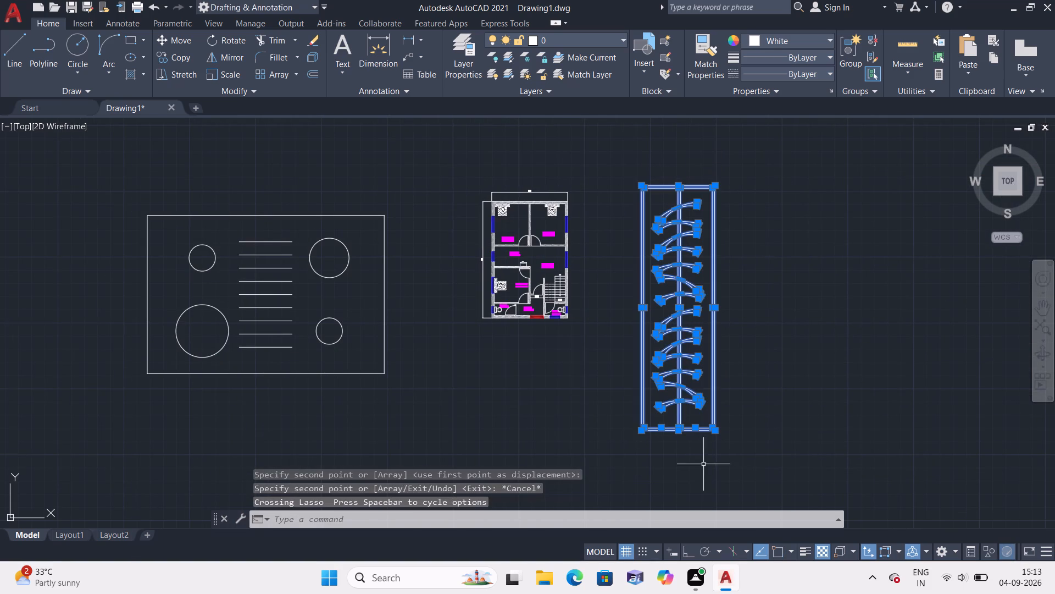
{"action": "scroll", "coordinate": [267, 108], "scroll_direction": "up", "scroll_amount": 1}
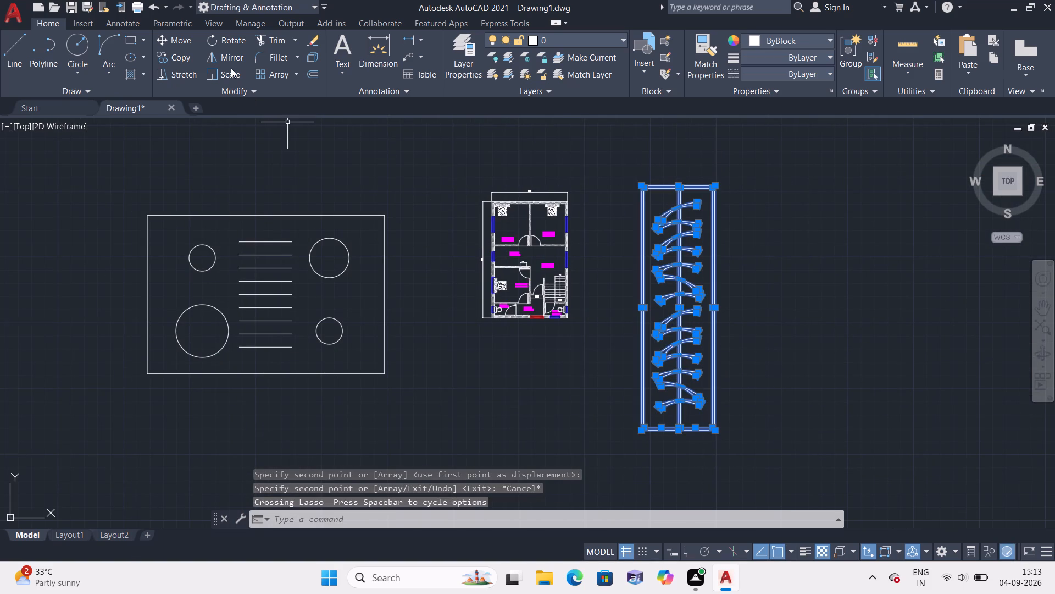
{"action": "left_click", "coordinate": [231, 68]}
{"action": "left_click", "coordinate": [674, 186]}
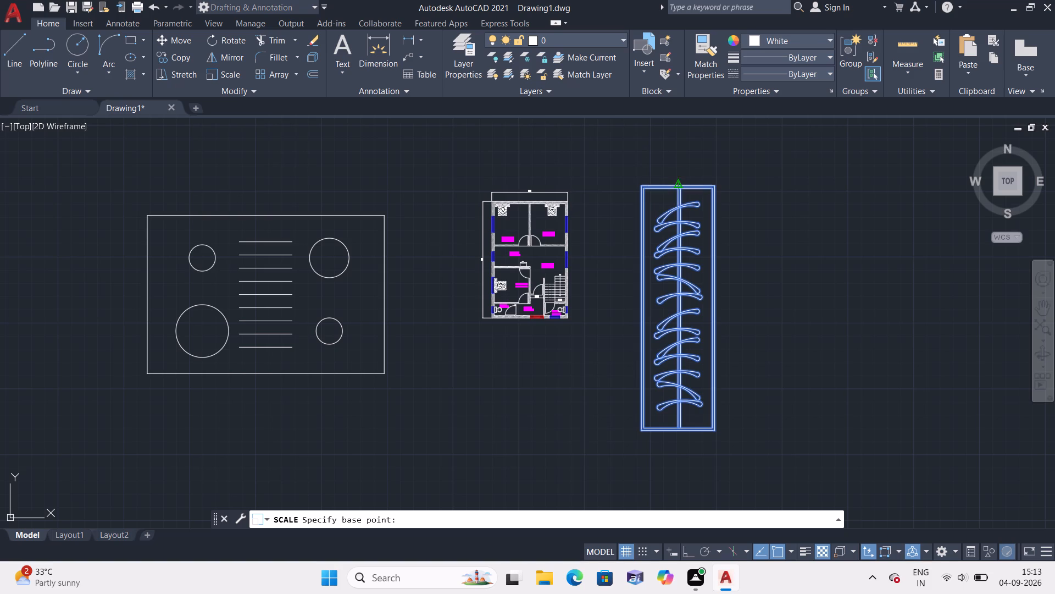
{"action": "left_click", "coordinate": [671, 222]}
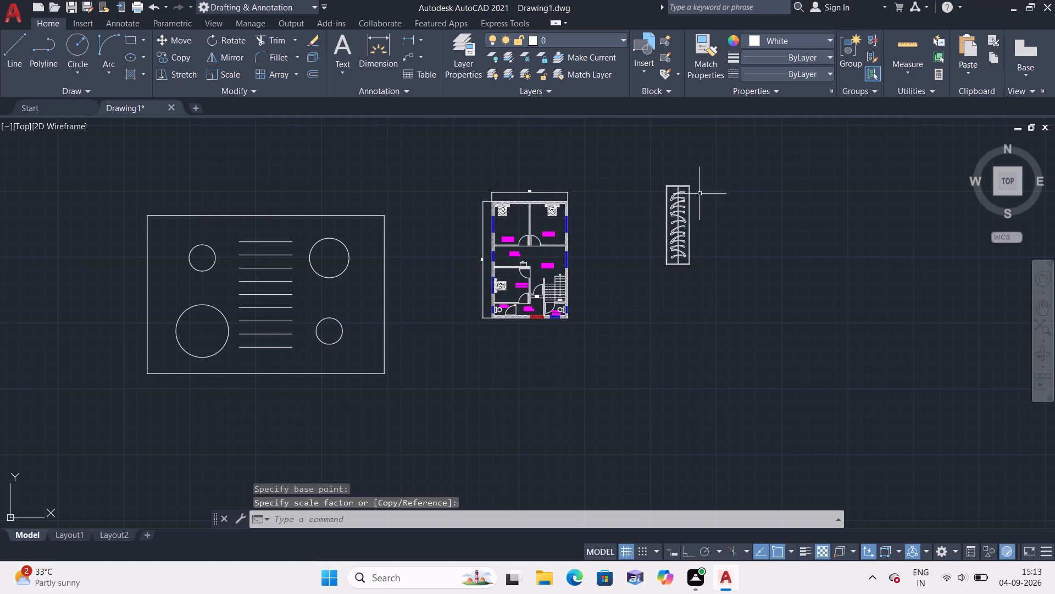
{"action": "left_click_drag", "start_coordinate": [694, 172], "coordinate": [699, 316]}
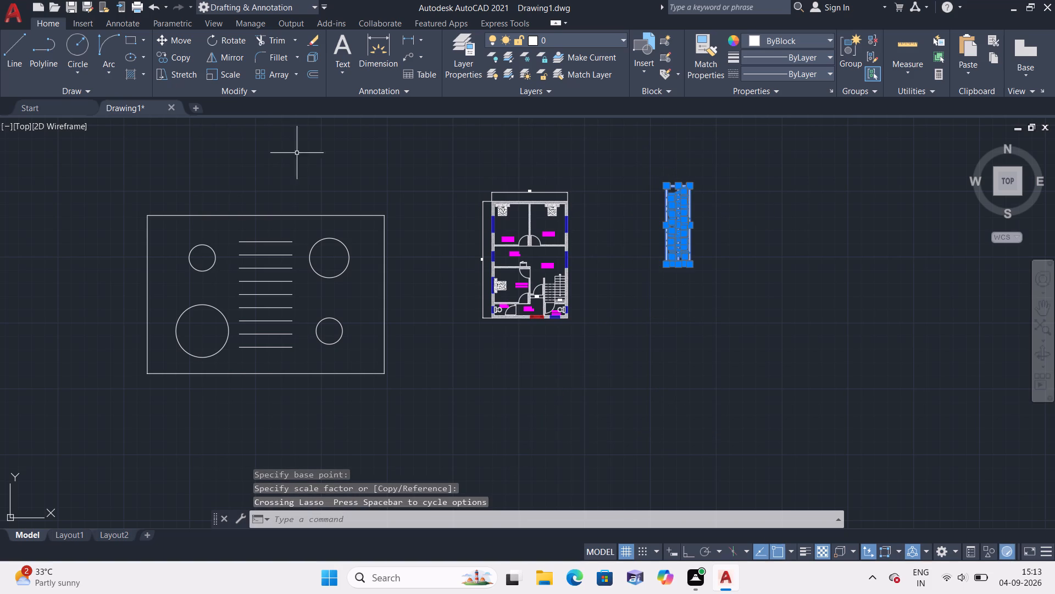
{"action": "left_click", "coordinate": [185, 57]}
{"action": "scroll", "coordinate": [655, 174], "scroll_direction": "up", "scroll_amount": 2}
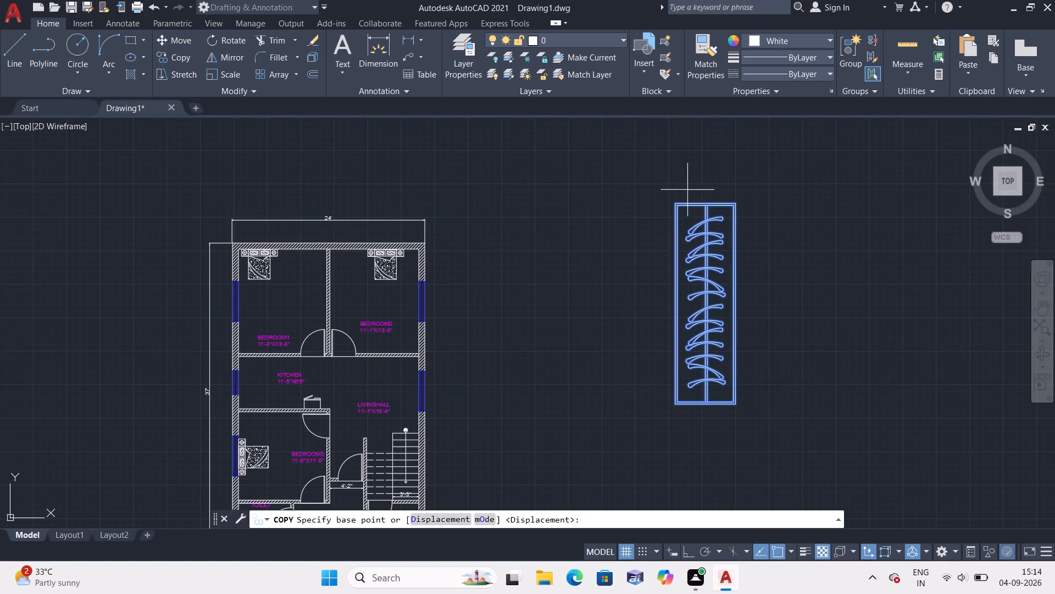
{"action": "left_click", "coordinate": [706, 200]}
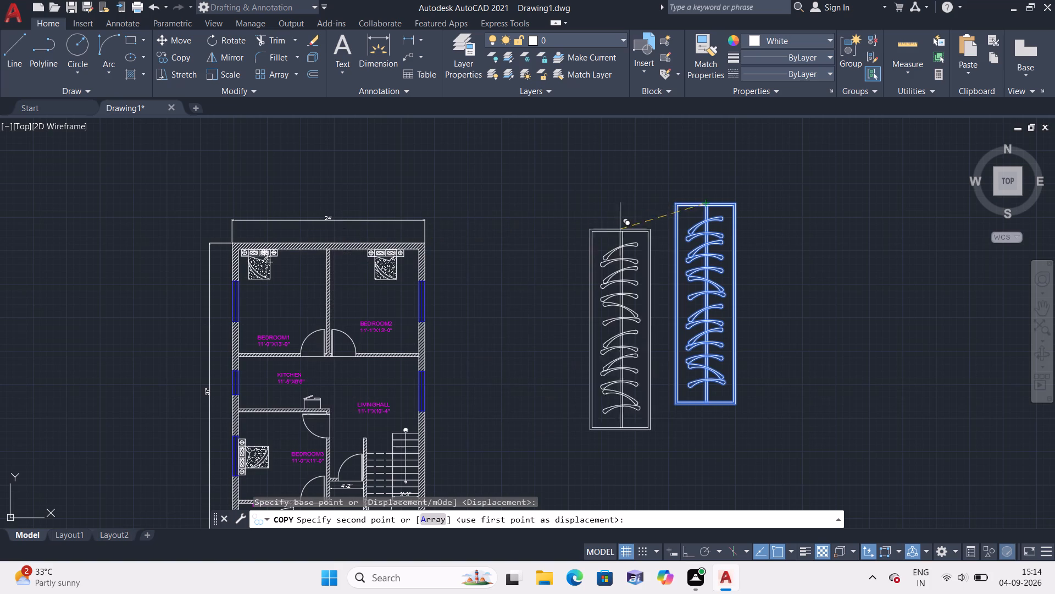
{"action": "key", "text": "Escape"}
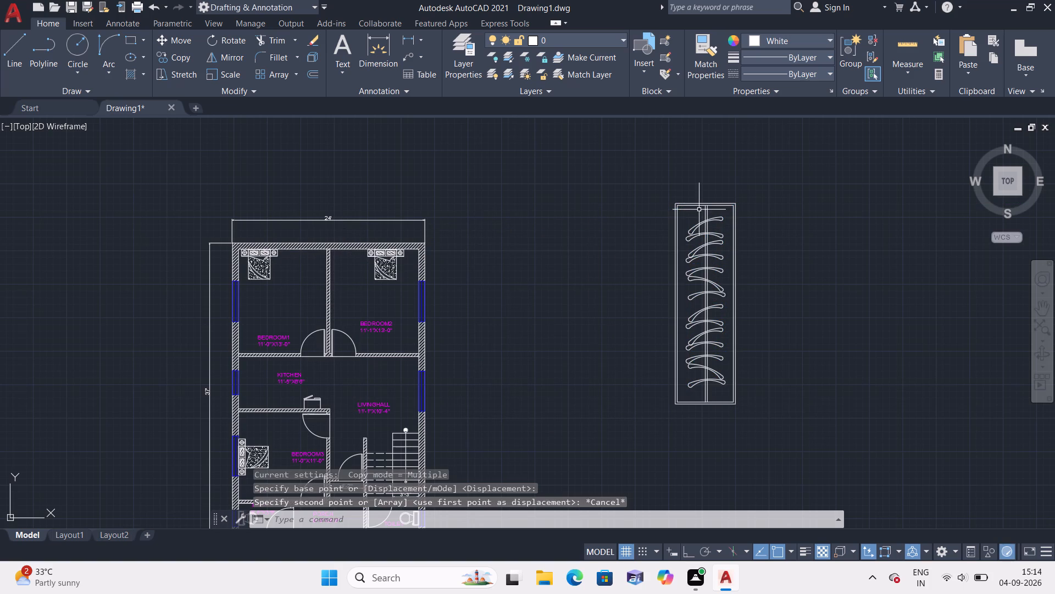
Scale the wardrobe copy down freehand to roughly two-thirds of its size, using its upper edge's midpoint as the base point.
{"action": "left_click_drag", "start_coordinate": [721, 190], "coordinate": [791, 469]}
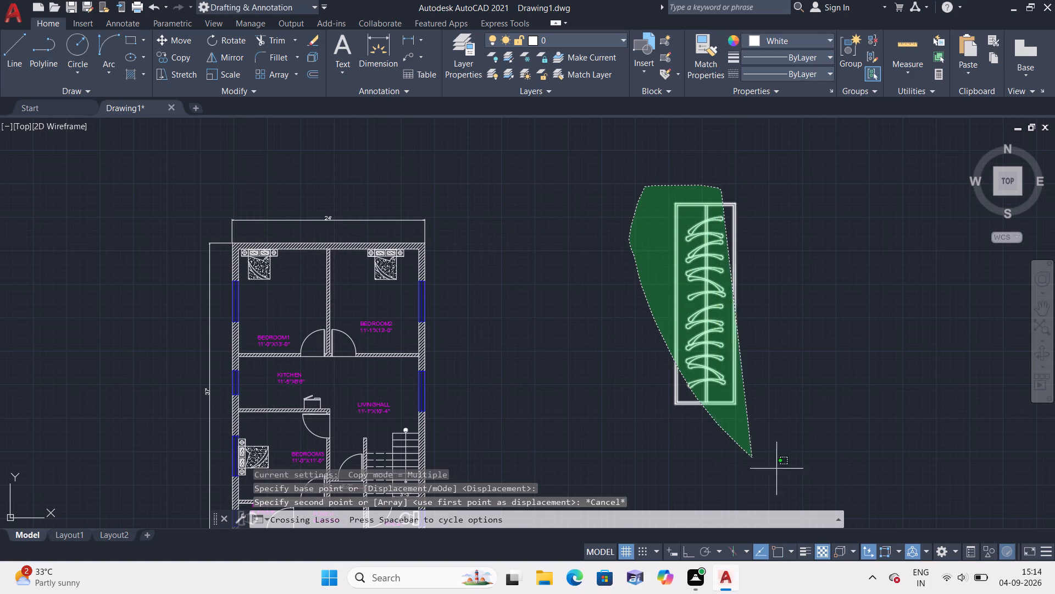
{"action": "left_click_drag", "start_coordinate": [791, 469], "coordinate": [801, 469]}
{"action": "left_click", "coordinate": [225, 73]}
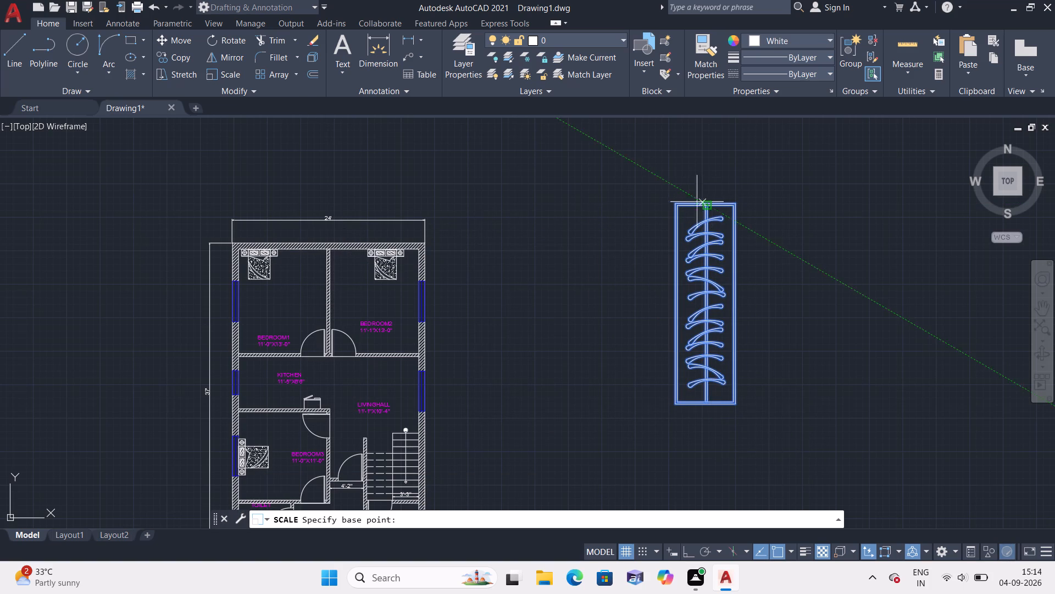
{"action": "left_click", "coordinate": [713, 202]}
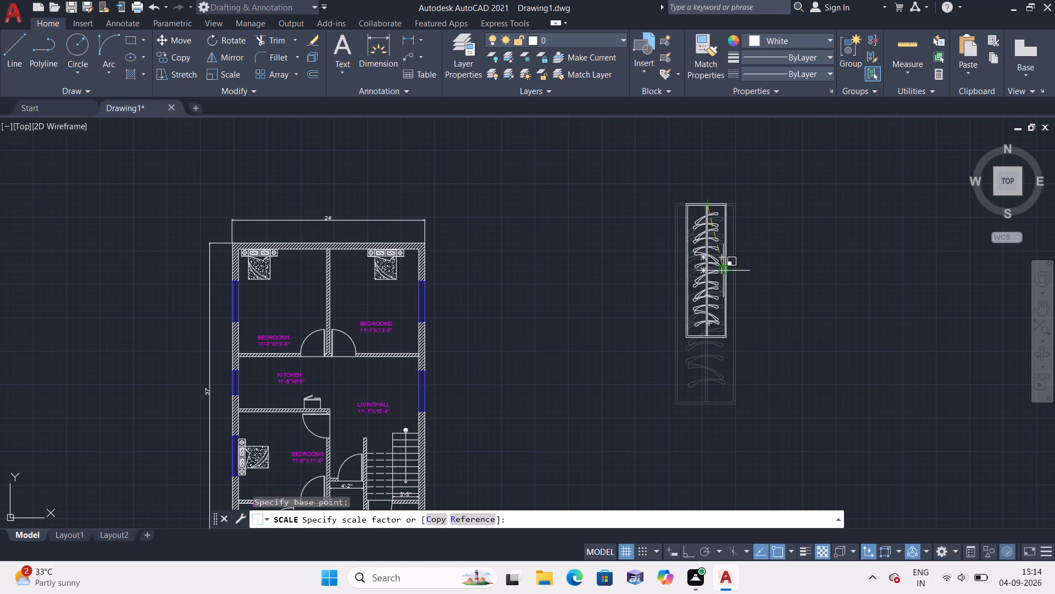
{"action": "left_click", "coordinate": [720, 267]}
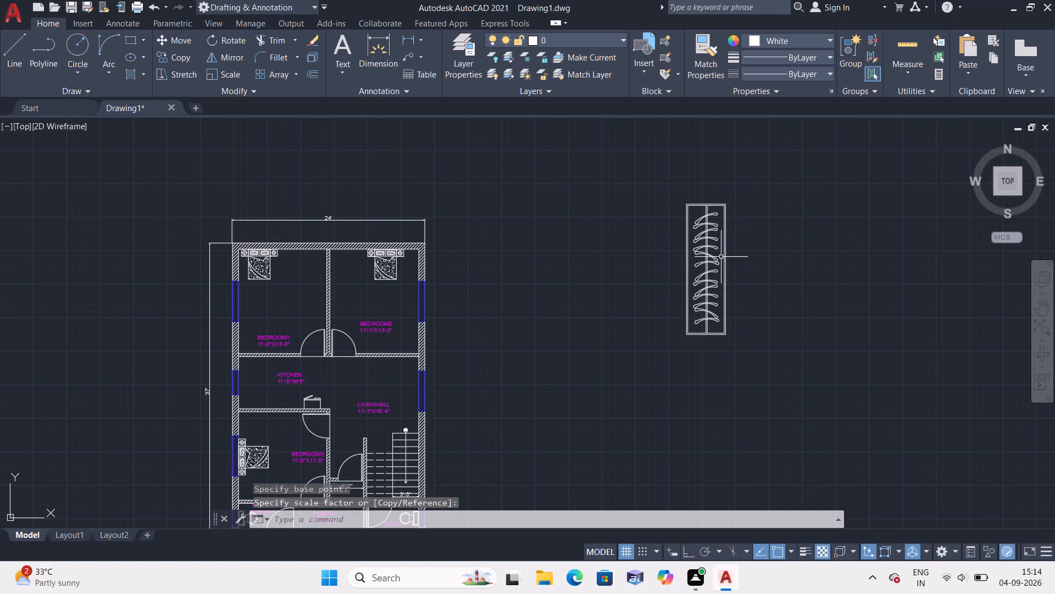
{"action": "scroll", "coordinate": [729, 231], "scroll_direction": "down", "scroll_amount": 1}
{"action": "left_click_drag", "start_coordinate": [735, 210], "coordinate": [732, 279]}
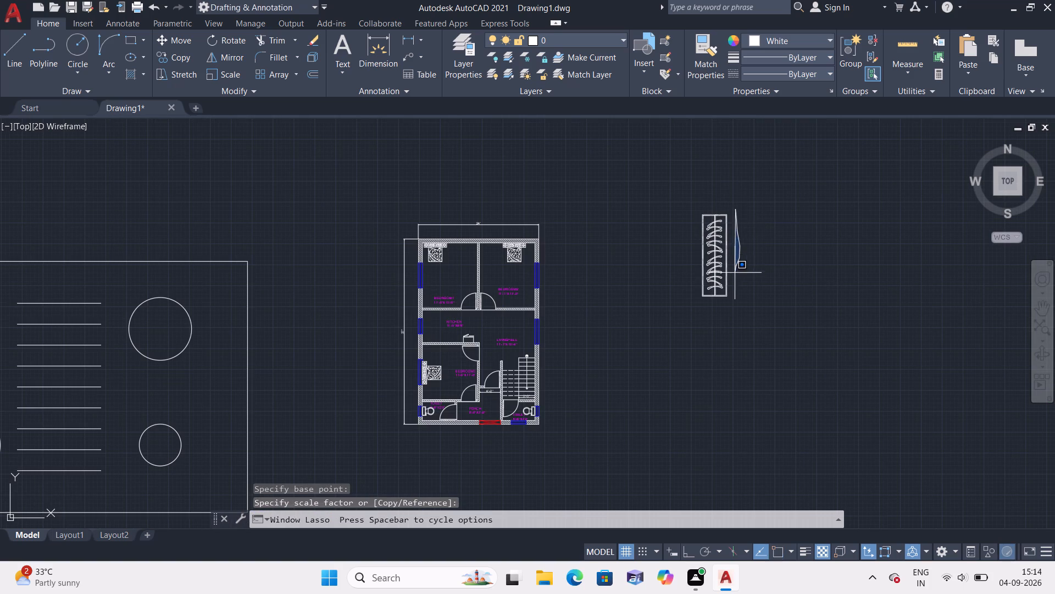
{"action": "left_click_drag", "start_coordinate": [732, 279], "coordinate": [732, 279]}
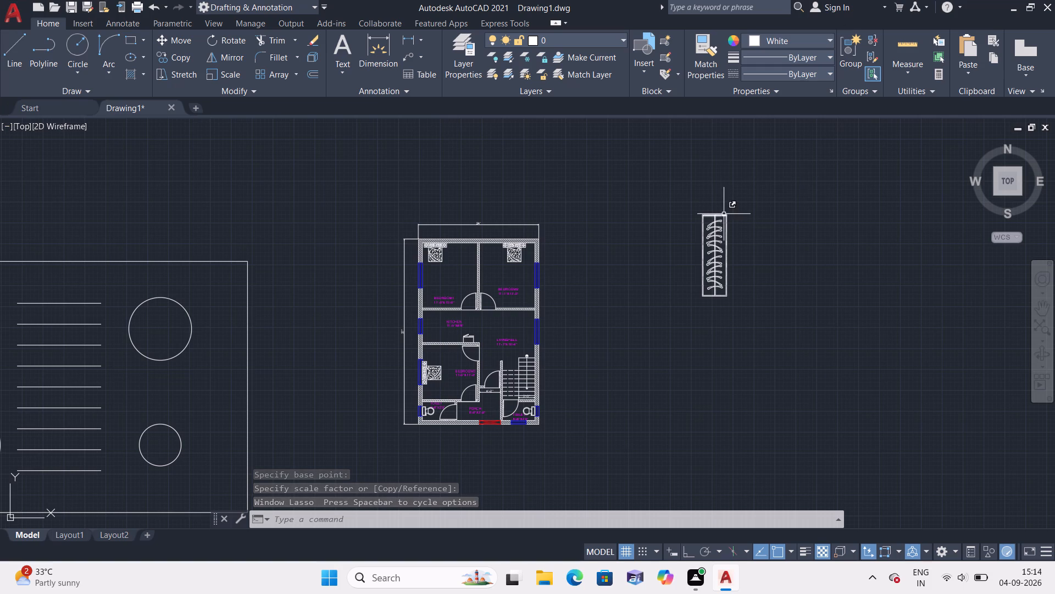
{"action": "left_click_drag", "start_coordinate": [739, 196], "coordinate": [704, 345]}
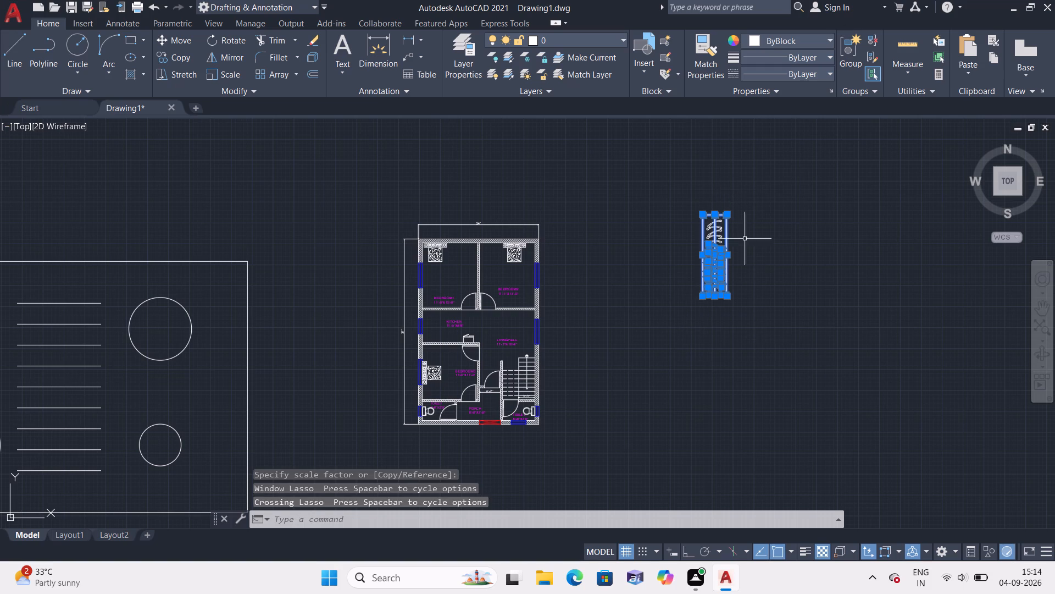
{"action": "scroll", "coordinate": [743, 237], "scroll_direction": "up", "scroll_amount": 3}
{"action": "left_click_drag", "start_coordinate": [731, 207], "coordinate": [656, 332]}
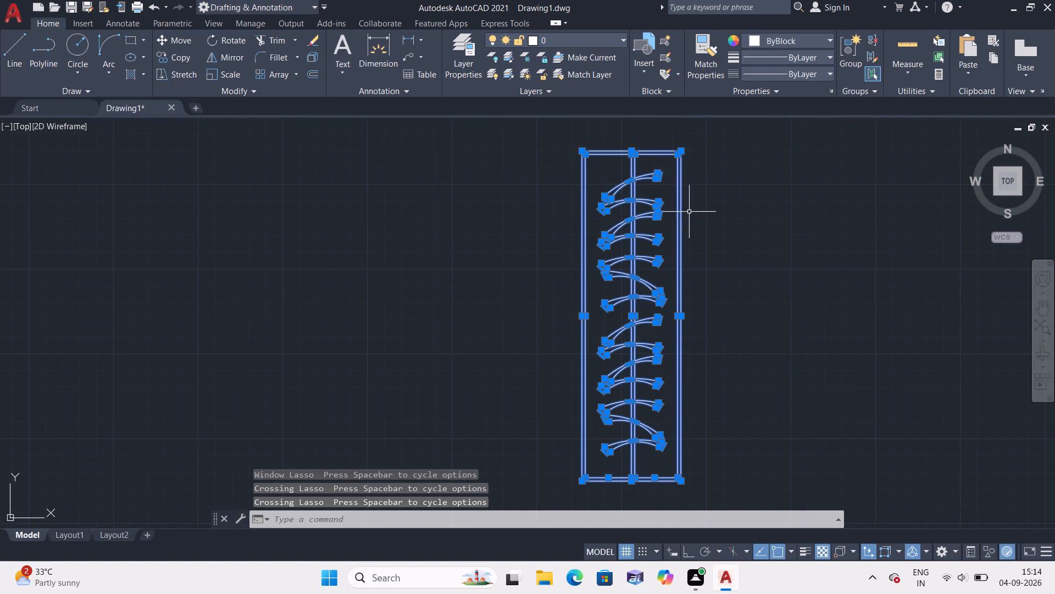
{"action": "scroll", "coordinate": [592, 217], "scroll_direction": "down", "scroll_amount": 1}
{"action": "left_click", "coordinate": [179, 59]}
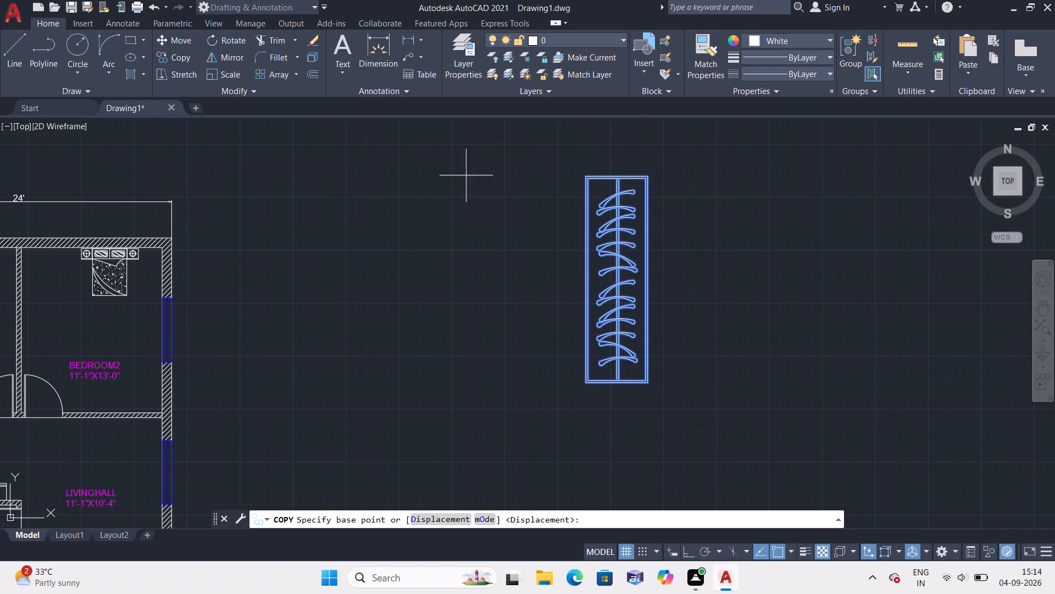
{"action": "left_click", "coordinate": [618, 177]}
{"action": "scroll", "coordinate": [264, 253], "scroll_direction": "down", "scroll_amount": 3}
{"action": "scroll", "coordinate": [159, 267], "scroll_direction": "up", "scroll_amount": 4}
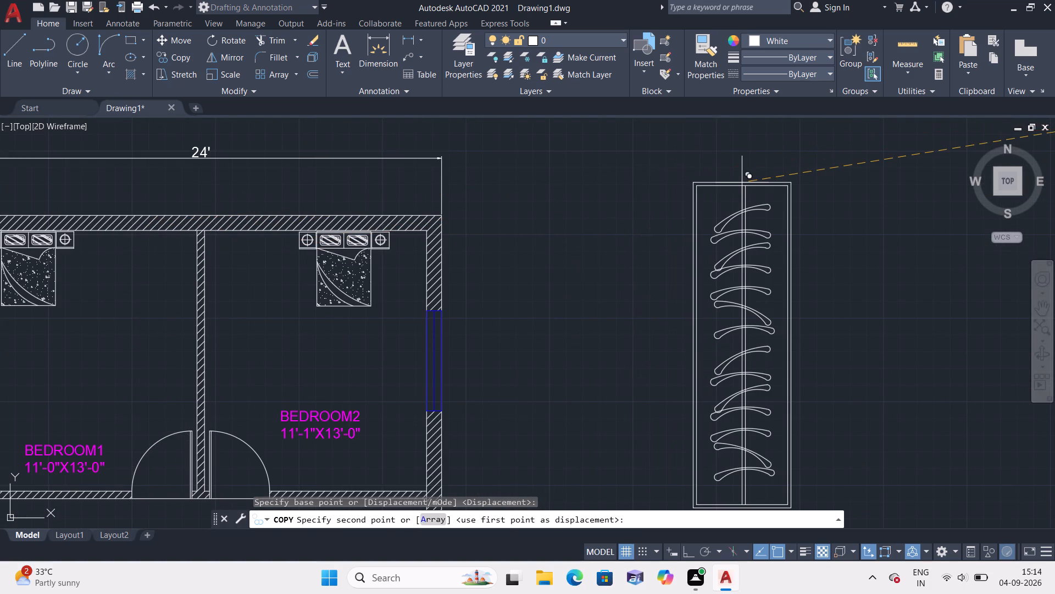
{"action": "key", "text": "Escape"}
Scale the entire wardrobe copy beside the plan down freehand to roughly a third, based at its upper edge's midpoint.
{"action": "scroll", "coordinate": [742, 183], "scroll_direction": "down", "scroll_amount": 3}
{"action": "left_click_drag", "start_coordinate": [865, 155], "coordinate": [771, 217]}
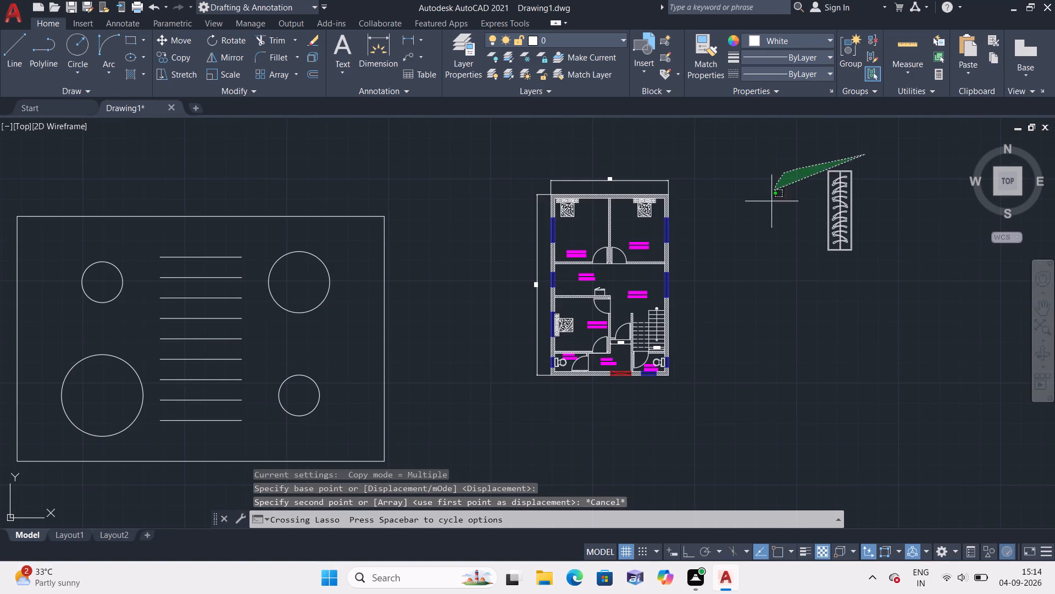
{"action": "left_click_drag", "start_coordinate": [771, 217], "coordinate": [899, 313]}
{"action": "left_click", "coordinate": [226, 71]}
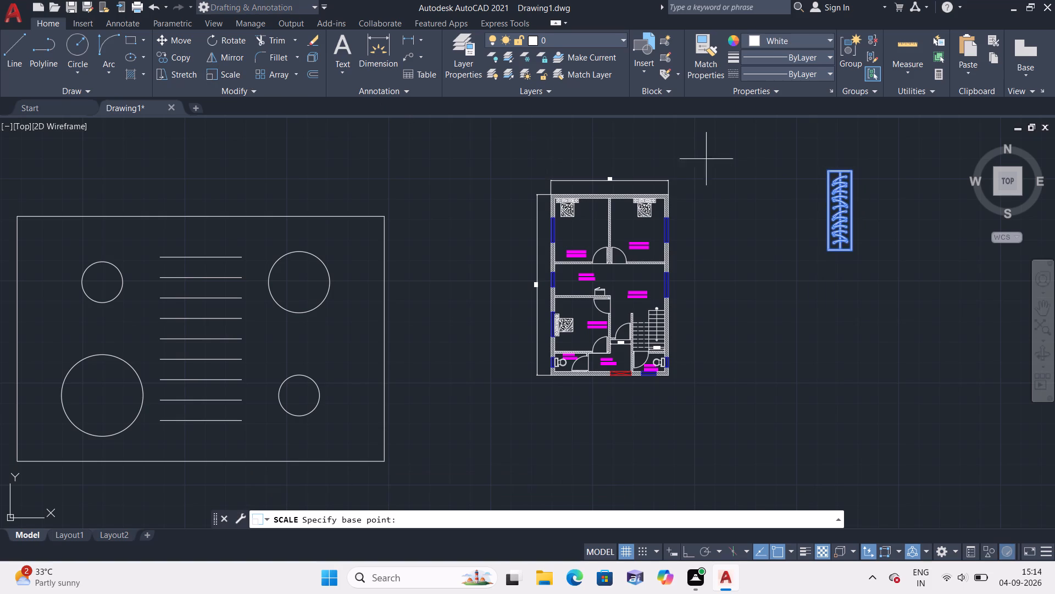
{"action": "scroll", "coordinate": [871, 155], "scroll_direction": "up", "scroll_amount": 3}
{"action": "left_click", "coordinate": [731, 222]}
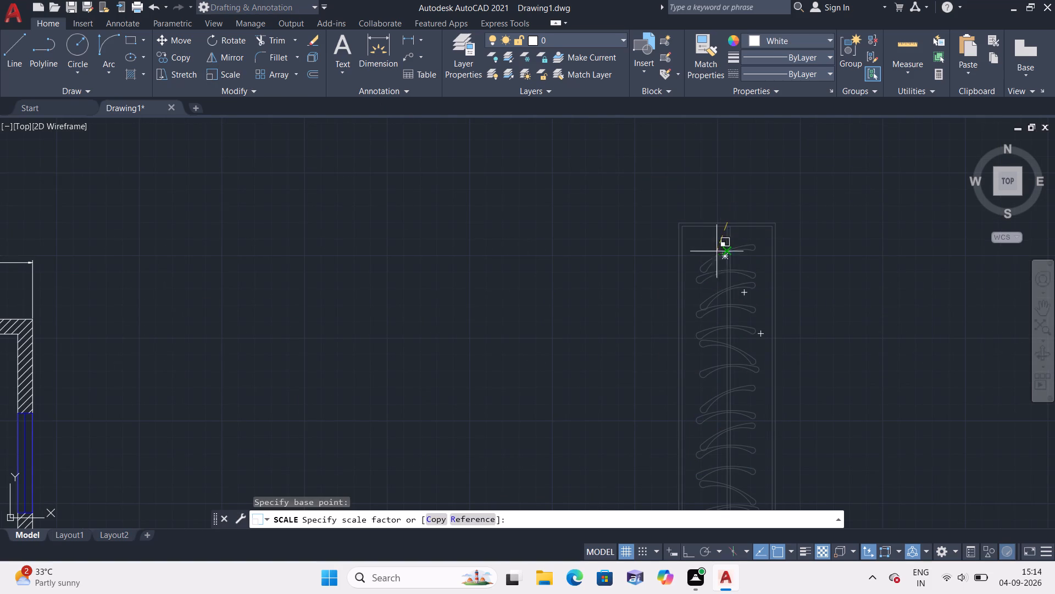
{"action": "left_click", "coordinate": [714, 272]}
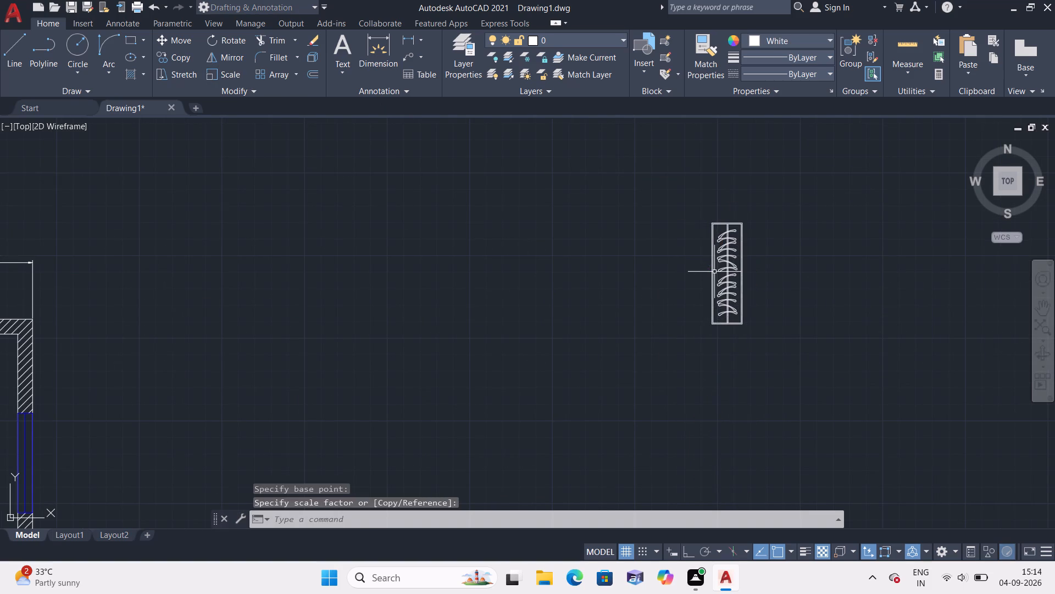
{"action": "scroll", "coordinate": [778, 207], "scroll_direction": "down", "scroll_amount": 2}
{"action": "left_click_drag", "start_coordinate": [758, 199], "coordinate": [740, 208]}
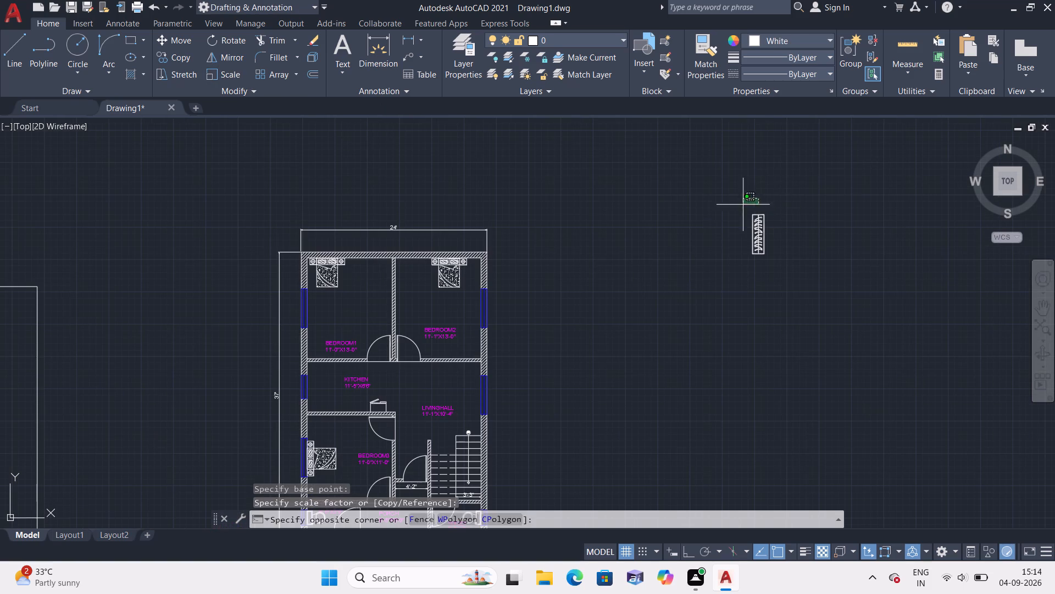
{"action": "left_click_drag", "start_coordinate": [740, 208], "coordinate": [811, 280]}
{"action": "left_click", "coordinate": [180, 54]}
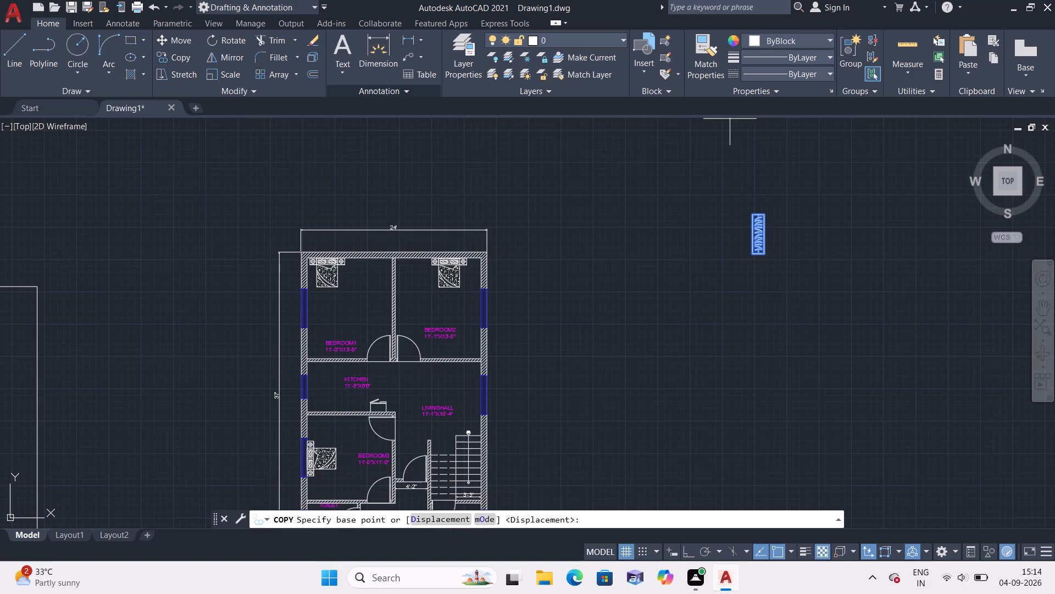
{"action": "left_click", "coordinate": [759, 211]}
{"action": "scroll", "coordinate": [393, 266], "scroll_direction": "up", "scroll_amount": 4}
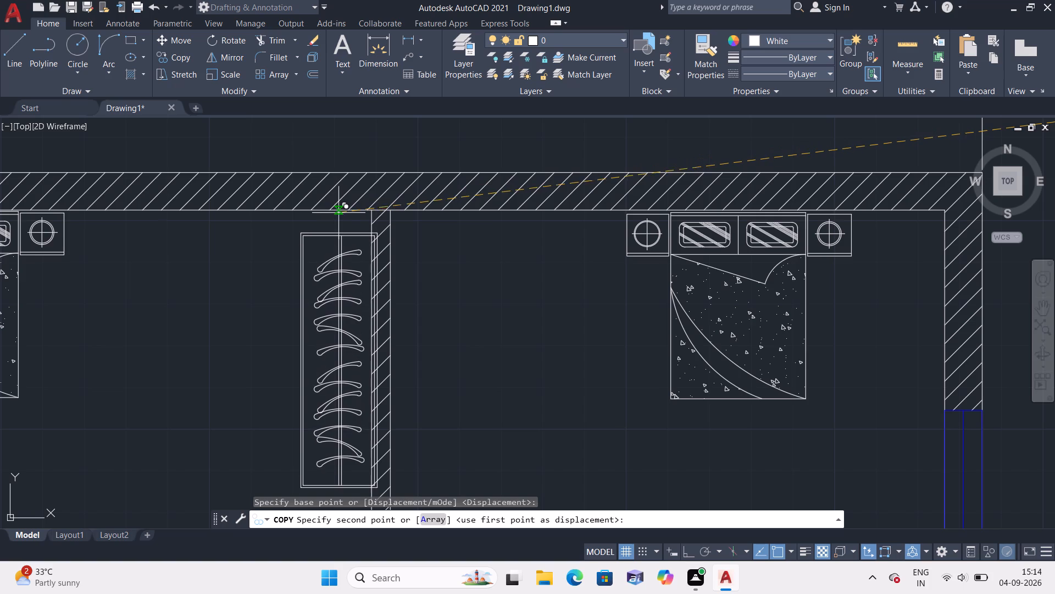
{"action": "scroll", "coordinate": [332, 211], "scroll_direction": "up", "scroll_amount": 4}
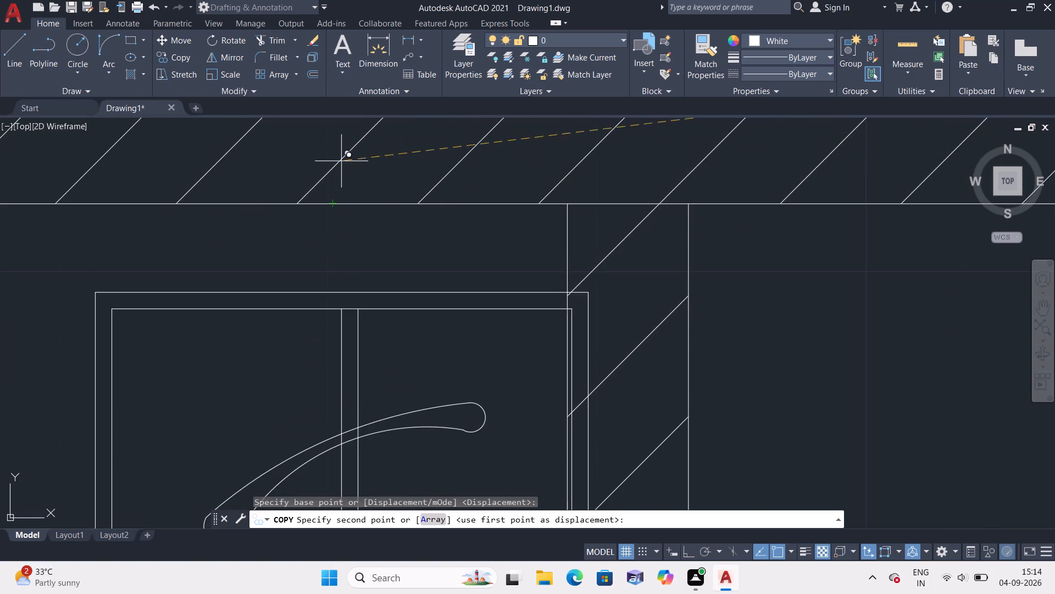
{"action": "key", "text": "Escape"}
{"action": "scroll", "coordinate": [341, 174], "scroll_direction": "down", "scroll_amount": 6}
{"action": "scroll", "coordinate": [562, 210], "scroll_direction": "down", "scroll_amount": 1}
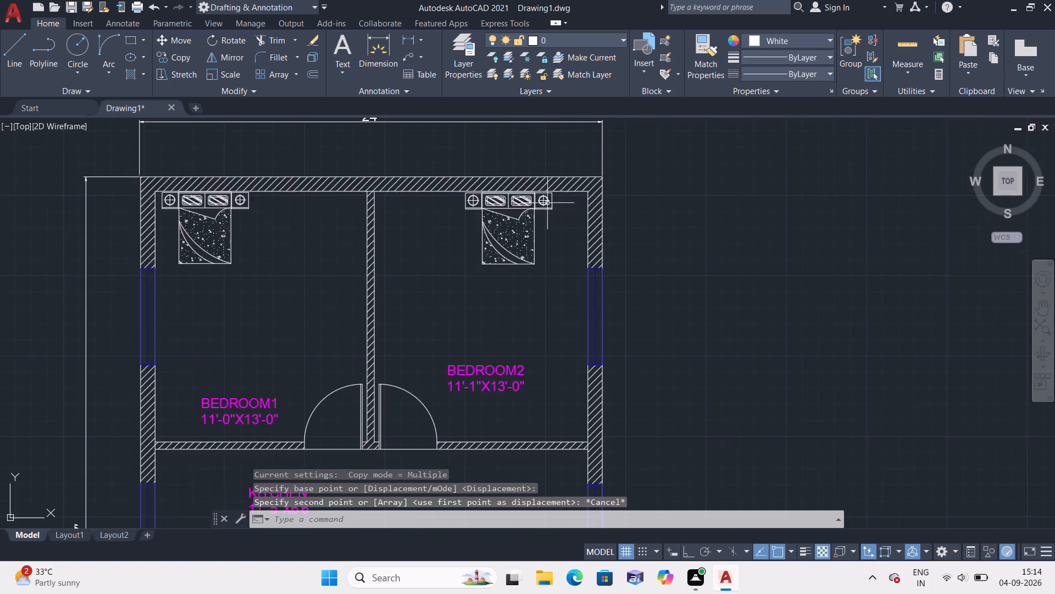
Scale the entire wardrobe copy beside the plan up freehand to roughly 1.15 times its size about its upper edge's midpoint.
{"action": "scroll", "coordinate": [564, 210], "scroll_direction": "down", "scroll_amount": 3}
{"action": "middle_click", "coordinate": [665, 217]}
{"action": "scroll", "coordinate": [683, 194], "scroll_direction": "up", "scroll_amount": 5}
{"action": "left_click_drag", "start_coordinate": [668, 154], "coordinate": [506, 294]}
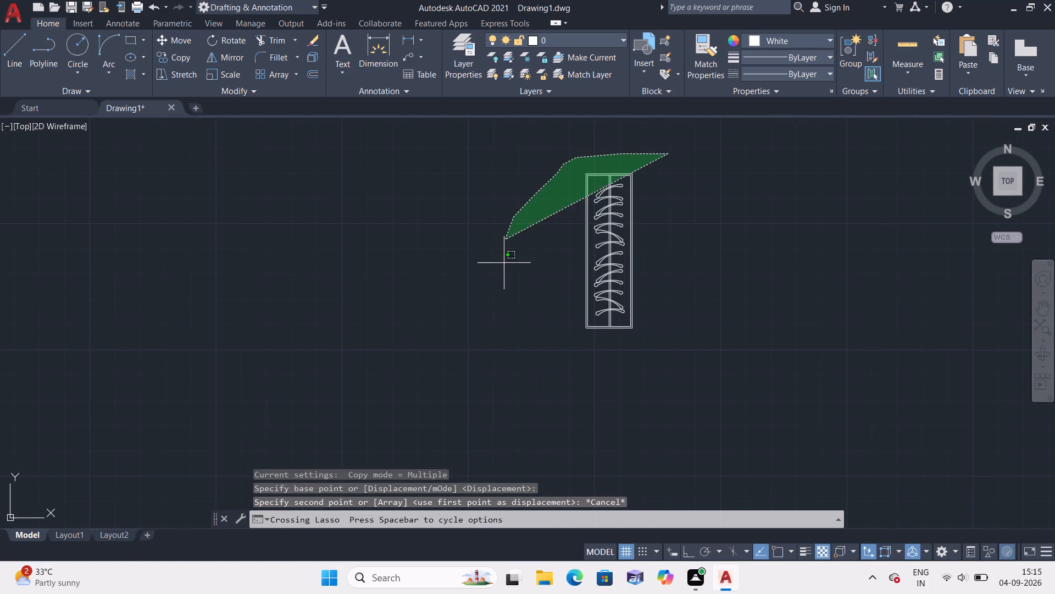
{"action": "left_click_drag", "start_coordinate": [506, 294], "coordinate": [770, 355]}
{"action": "left_click", "coordinate": [237, 77]}
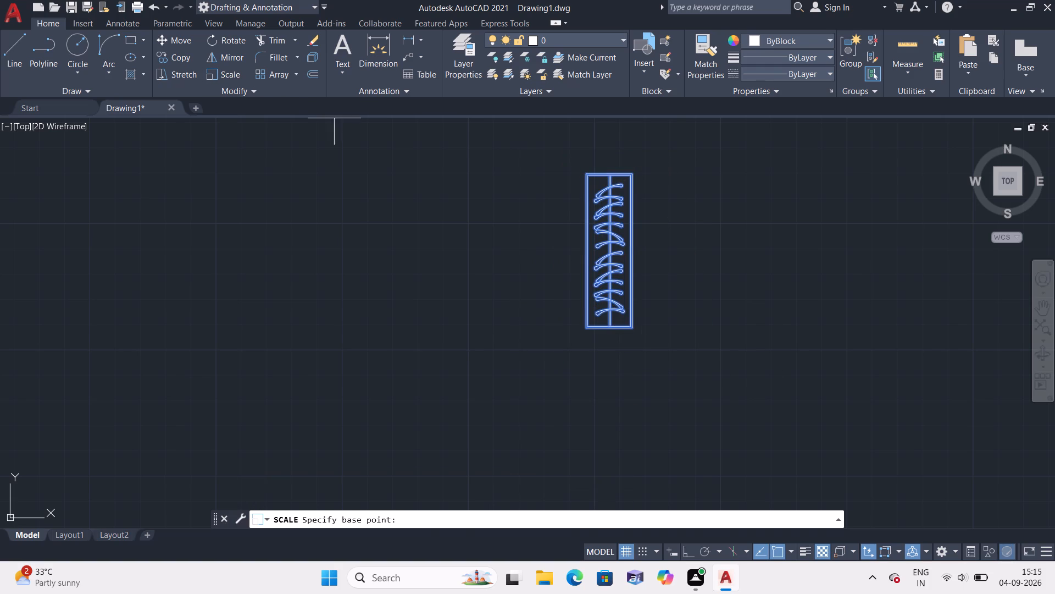
{"action": "left_click", "coordinate": [610, 173]}
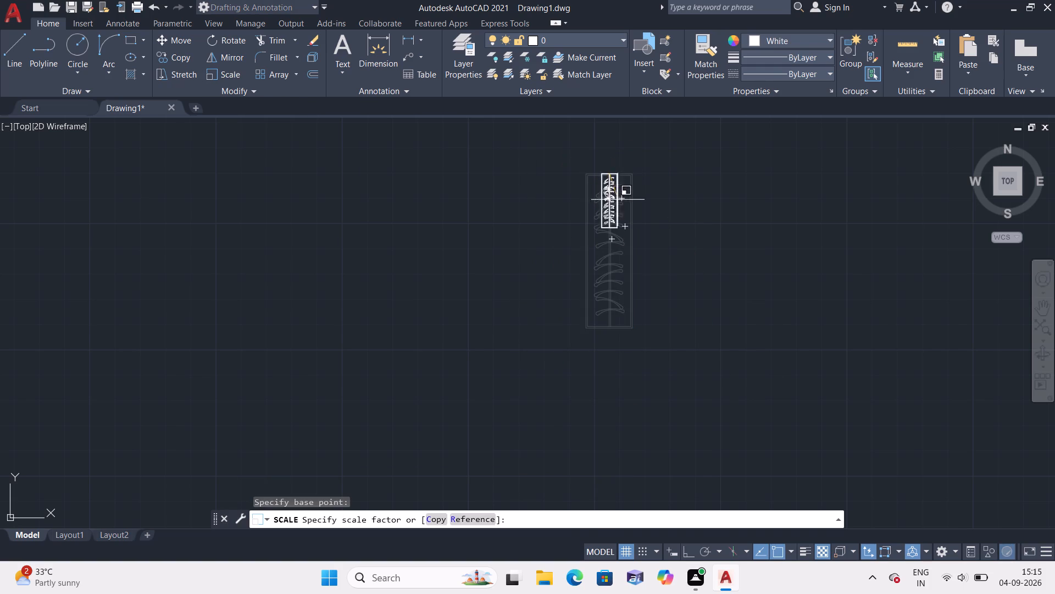
{"action": "left_click", "coordinate": [647, 255]}
Copy the resized wardrobe by its upper edge's midpoint into BEDROOM1, against the top wall's inner face and the partition between the bedrooms.
{"action": "scroll", "coordinate": [683, 190], "scroll_direction": "down", "scroll_amount": 1}
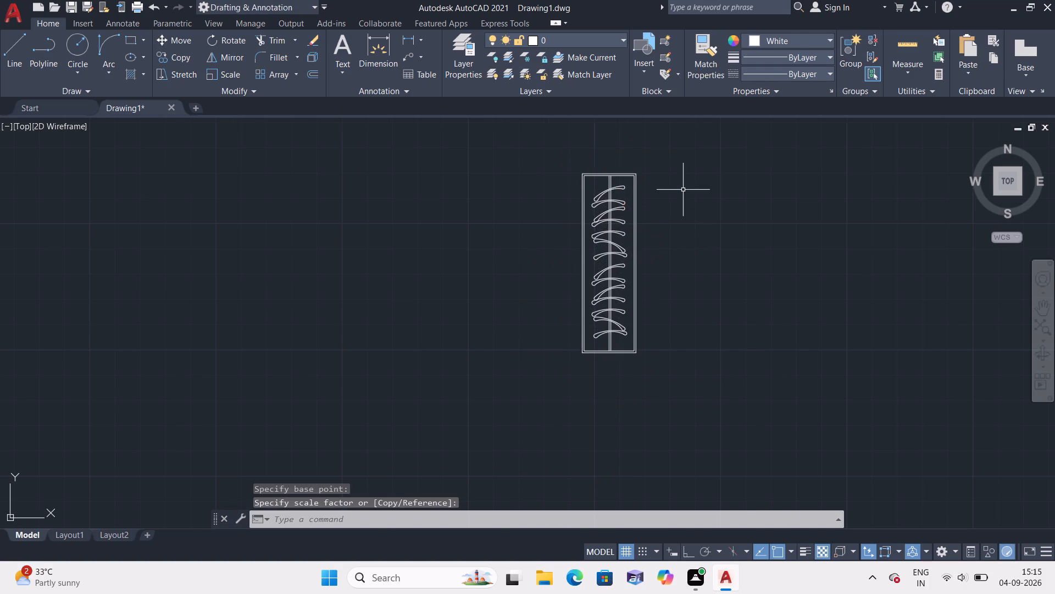
{"action": "scroll", "coordinate": [683, 190], "scroll_direction": "down", "scroll_amount": 1}
{"action": "left_click_drag", "start_coordinate": [682, 188], "coordinate": [688, 332]}
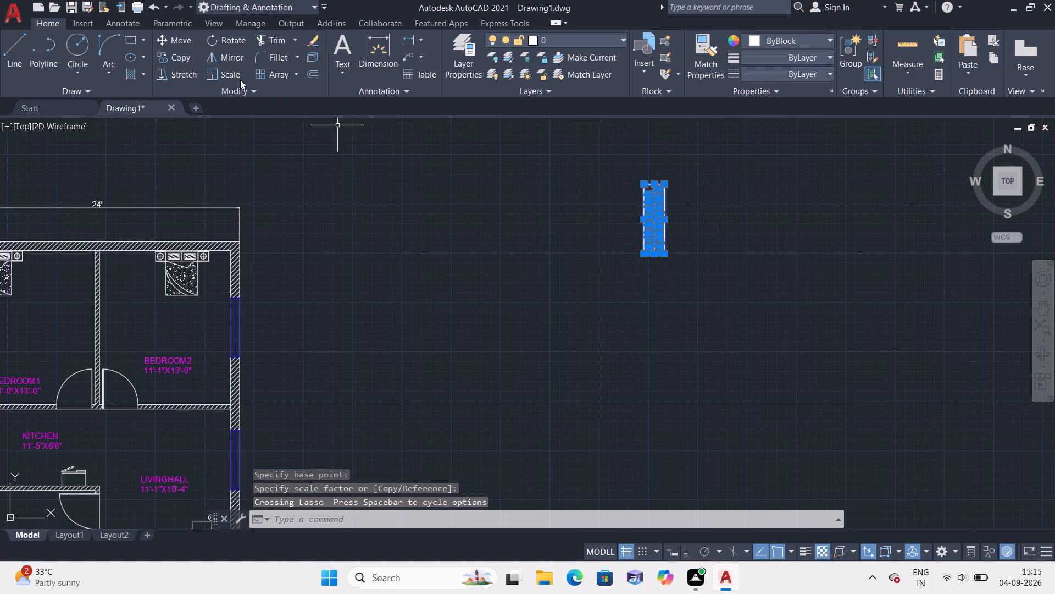
{"action": "left_click", "coordinate": [176, 56]}
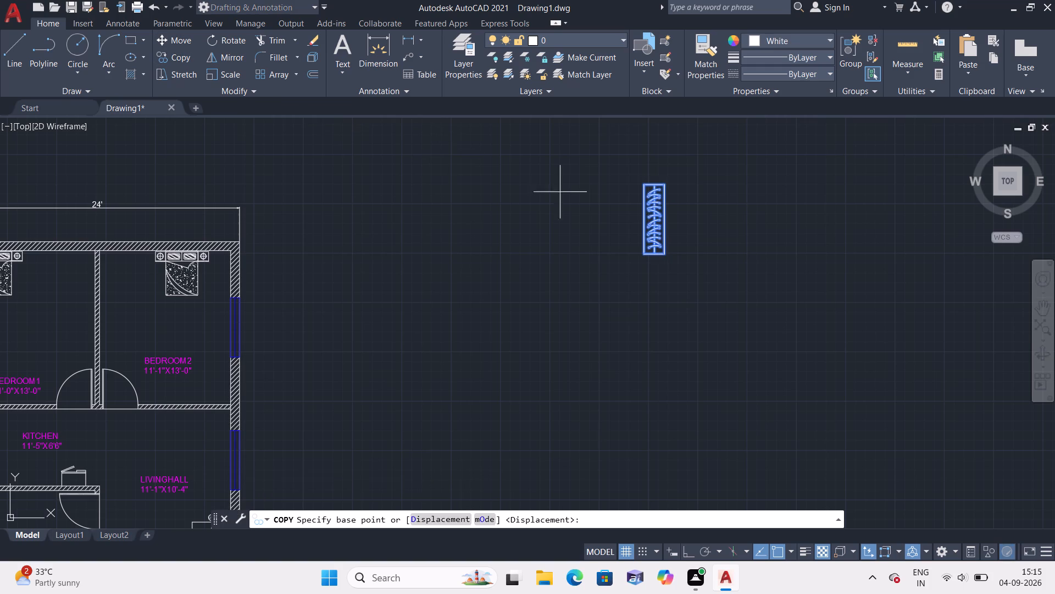
{"action": "scroll", "coordinate": [675, 230], "scroll_direction": "up", "scroll_amount": 4}
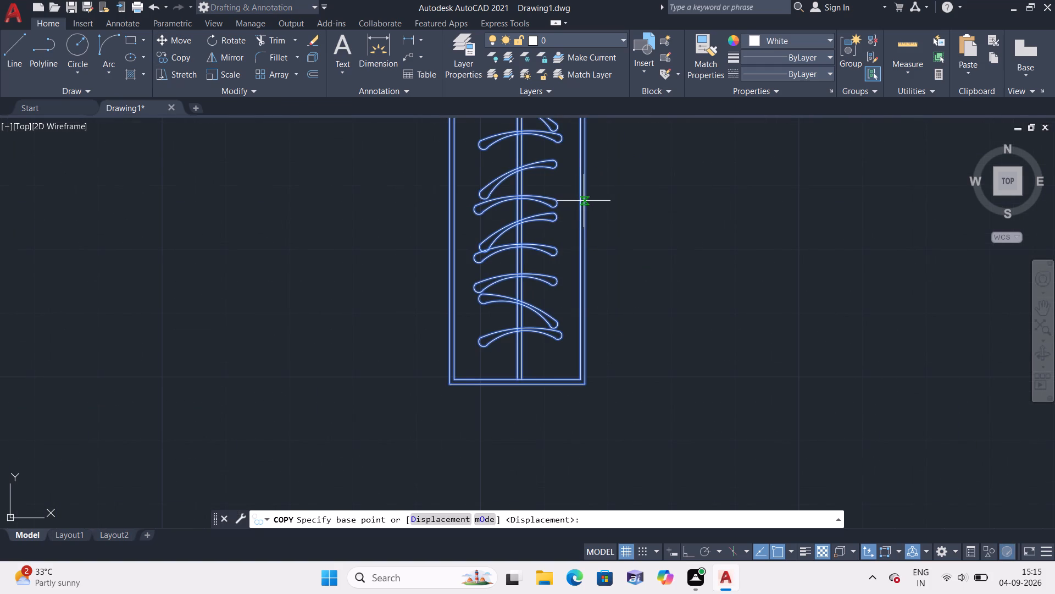
{"action": "scroll", "coordinate": [586, 186], "scroll_direction": "down", "scroll_amount": 3}
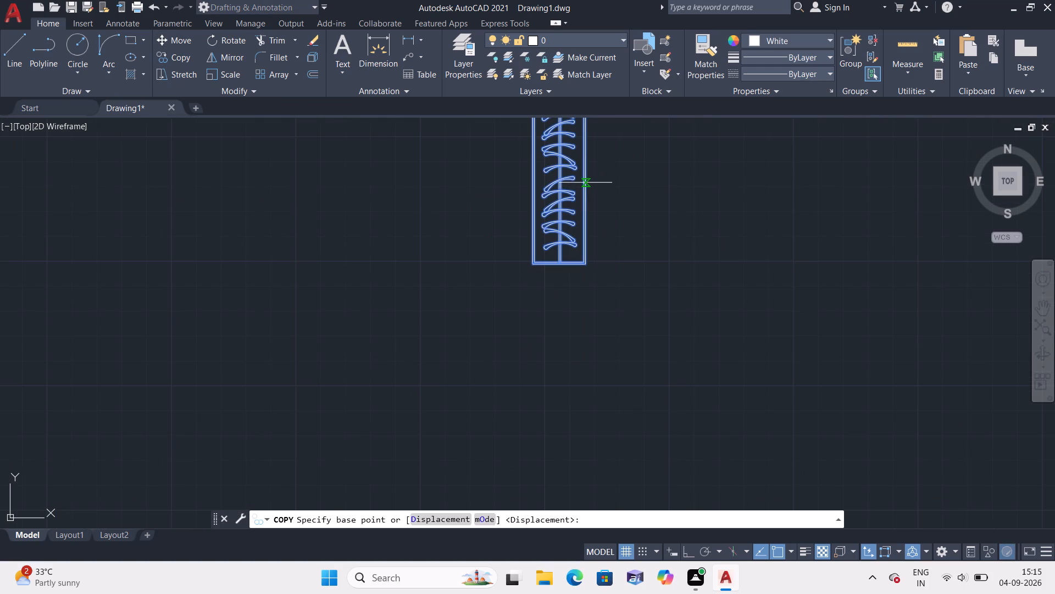
{"action": "middle_click_drag", "start_coordinate": [585, 183], "coordinate": [643, 359]}
{"action": "scroll", "coordinate": [607, 266], "scroll_direction": "up", "scroll_amount": 3}
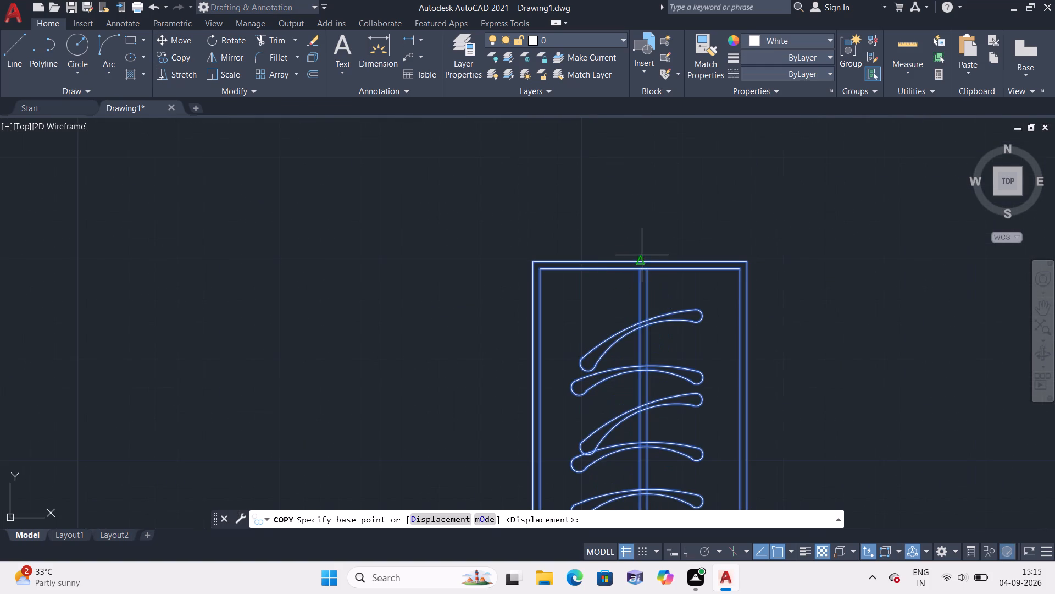
{"action": "left_click", "coordinate": [642, 260]}
{"action": "scroll", "coordinate": [270, 242], "scroll_direction": "down", "scroll_amount": 2}
{"action": "middle_click_drag", "start_coordinate": [216, 238], "coordinate": [501, 226]}
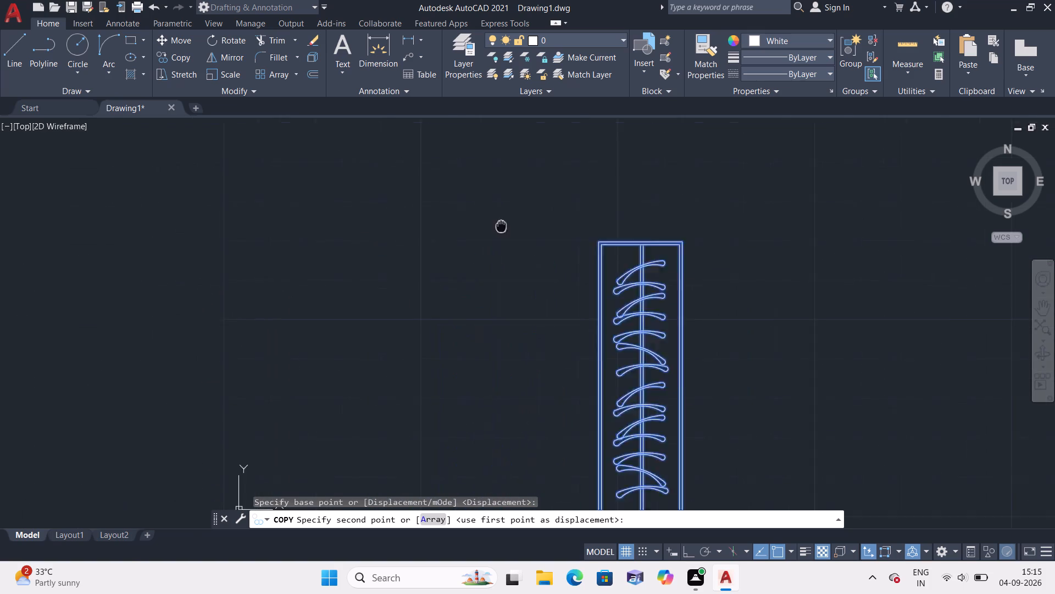
{"action": "scroll", "coordinate": [550, 223], "scroll_direction": "down", "scroll_amount": 4}
{"action": "scroll", "coordinate": [140, 266], "scroll_direction": "up", "scroll_amount": 4}
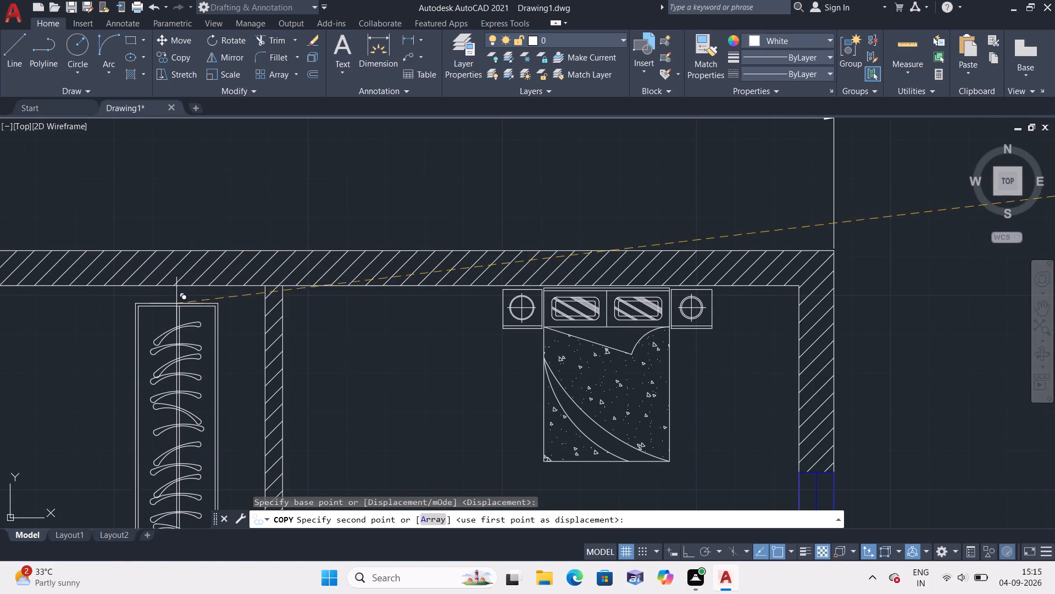
{"action": "scroll", "coordinate": [224, 294], "scroll_direction": "up", "scroll_amount": 3}
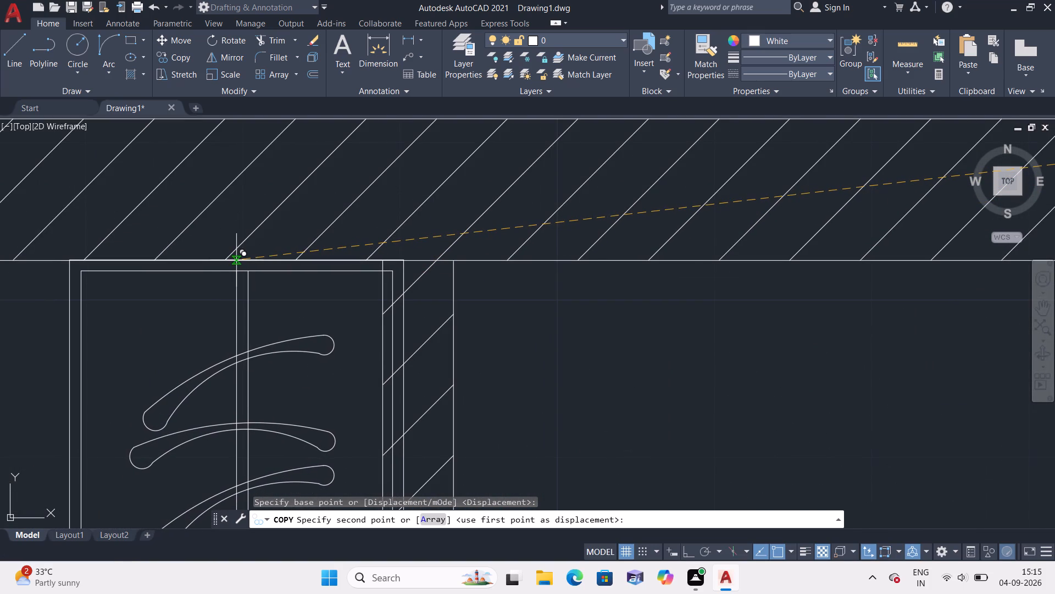
{"action": "scroll", "coordinate": [230, 261], "scroll_direction": "down", "scroll_amount": 1}
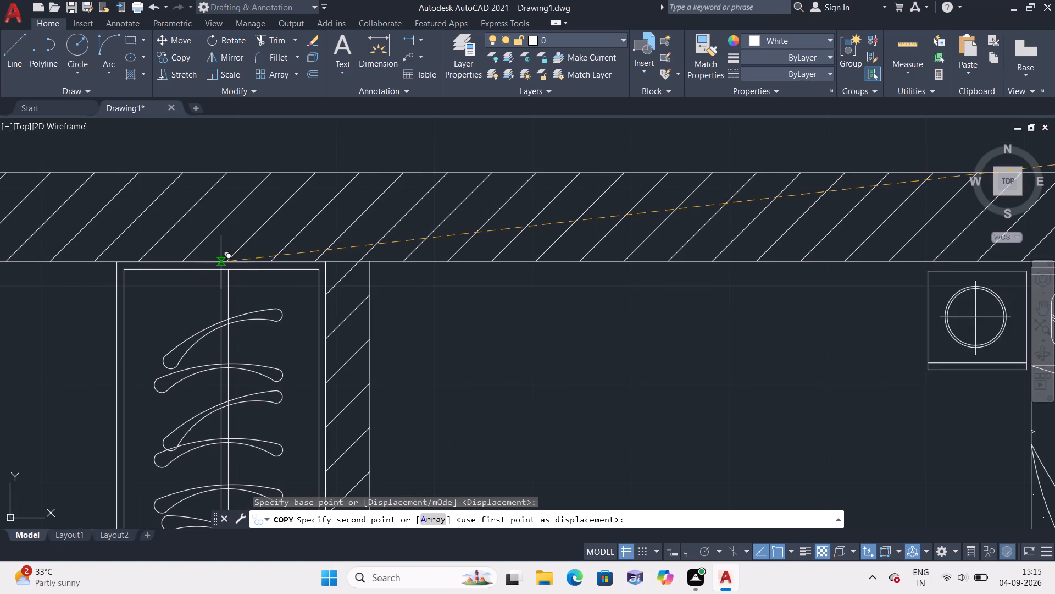
{"action": "left_click", "coordinate": [221, 262]}
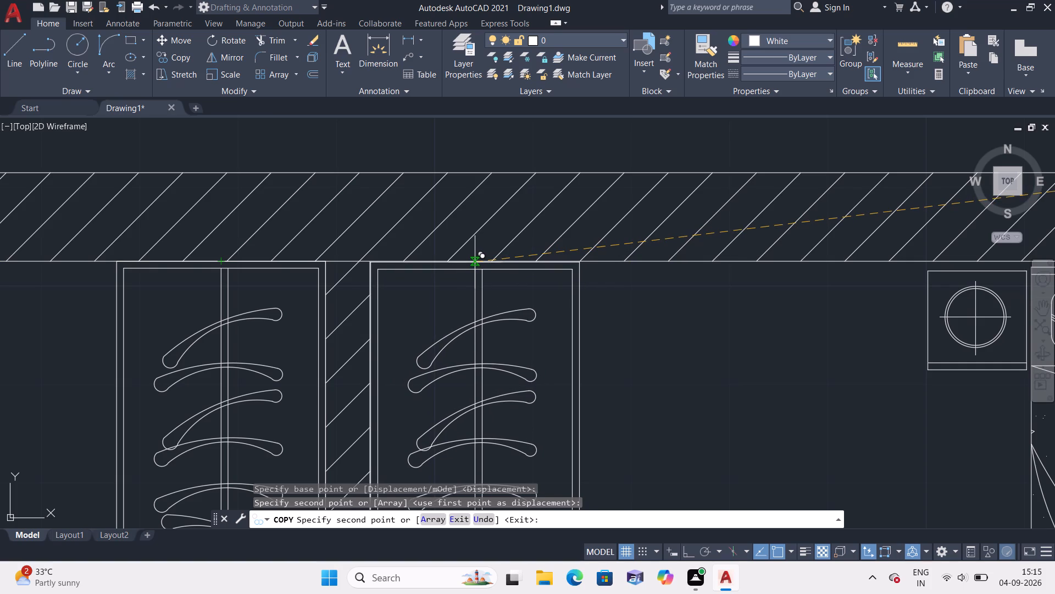
Place another wardrobe copy in BEDROOM2, against the top wall's inner face and the other side of the partition, and finish copying.
{"action": "scroll", "coordinate": [472, 263], "scroll_direction": "up", "scroll_amount": 3}
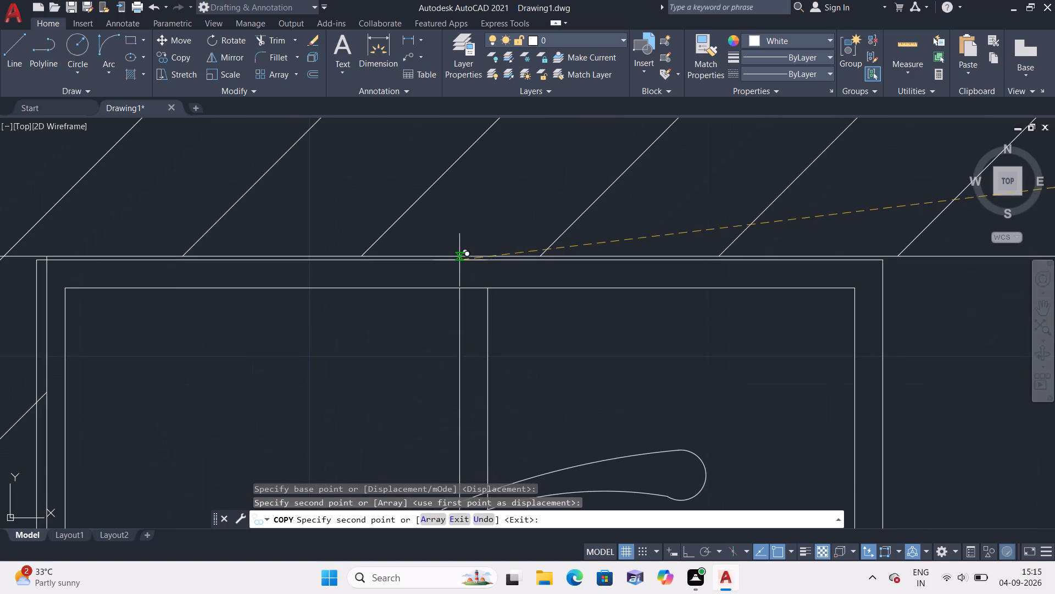
{"action": "left_click", "coordinate": [470, 257]}
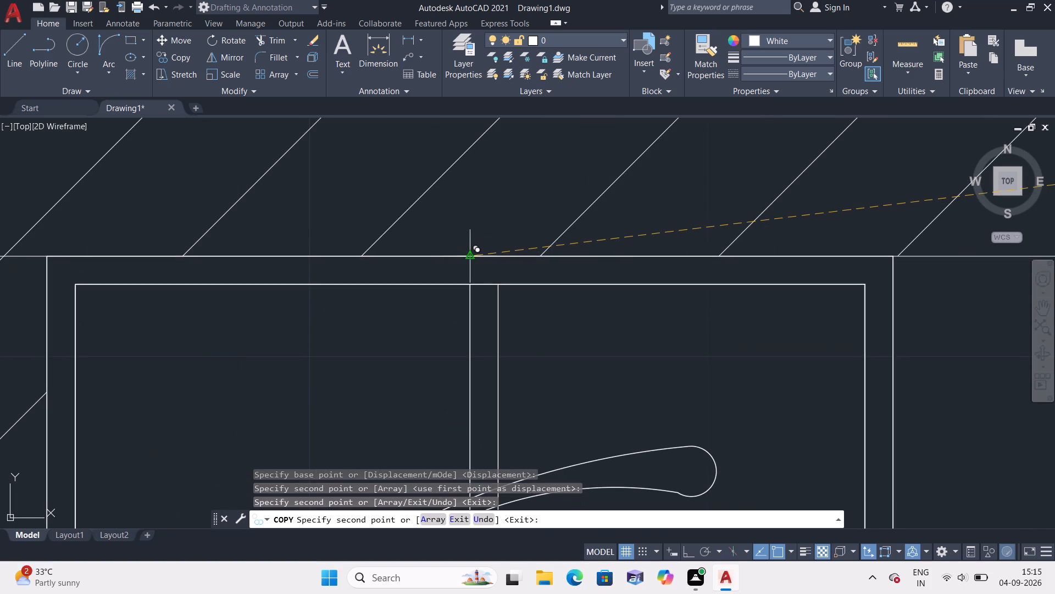
{"action": "scroll", "coordinate": [467, 257], "scroll_direction": "down", "scroll_amount": 4}
{"action": "key", "text": "Escape"}
{"action": "scroll", "coordinate": [485, 289], "scroll_direction": "down", "scroll_amount": 3}
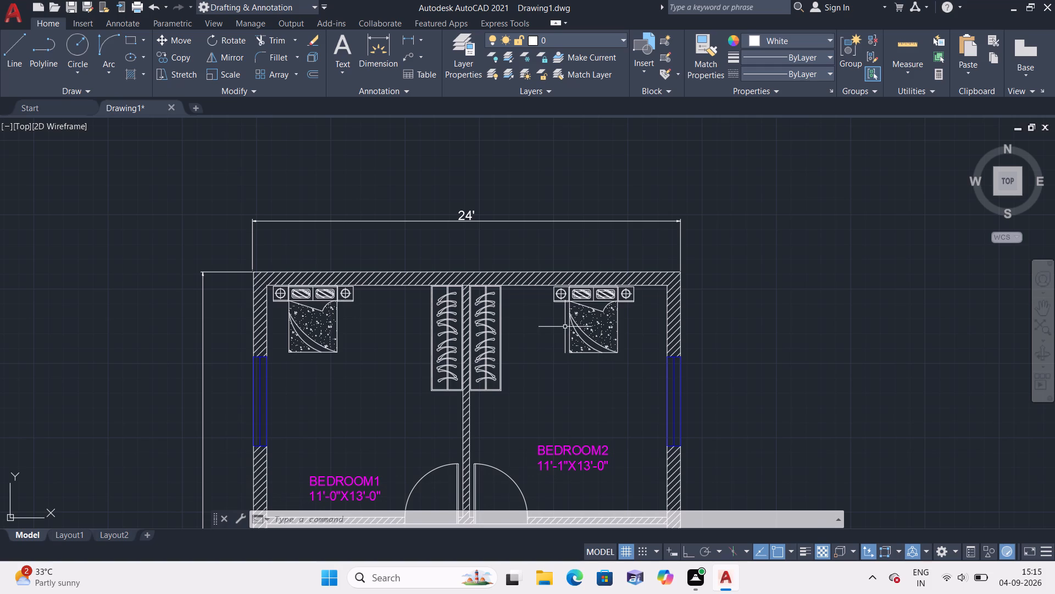
Scale the large cooktop beside the house plan down freehand to roughly a third of its size about its upper edge's midpoint.
{"action": "scroll", "coordinate": [565, 326], "scroll_direction": "down", "scroll_amount": 2}
{"action": "scroll", "coordinate": [558, 423], "scroll_direction": "up", "scroll_amount": 1}
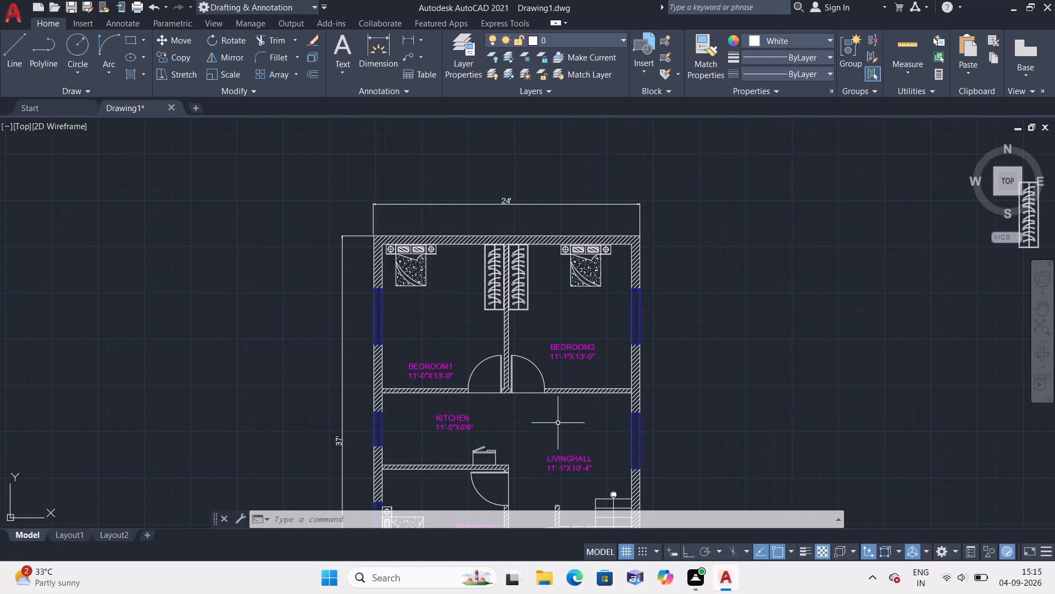
{"action": "middle_click_drag", "start_coordinate": [558, 422], "coordinate": [521, 301]}
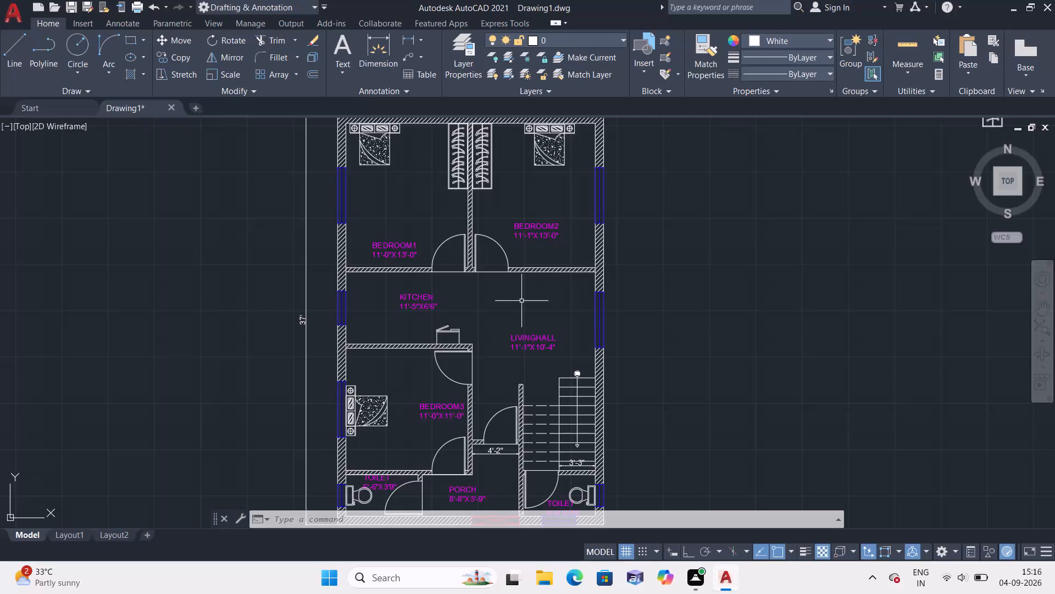
{"action": "scroll", "coordinate": [521, 301], "scroll_direction": "down", "scroll_amount": 2}
{"action": "scroll", "coordinate": [536, 343], "scroll_direction": "down", "scroll_amount": 3}
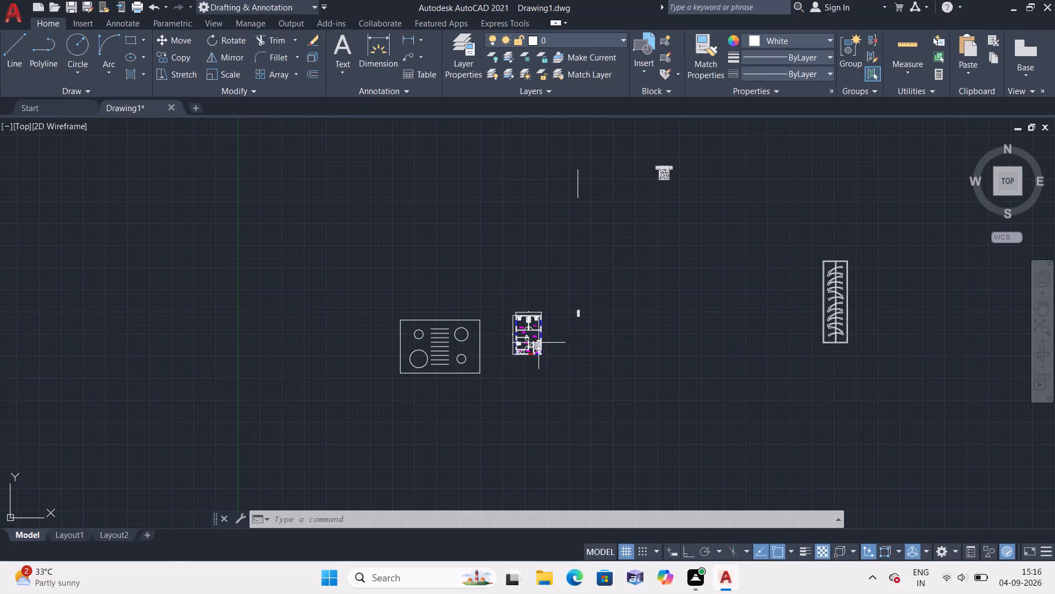
{"action": "left_click_drag", "start_coordinate": [455, 287], "coordinate": [515, 434]}
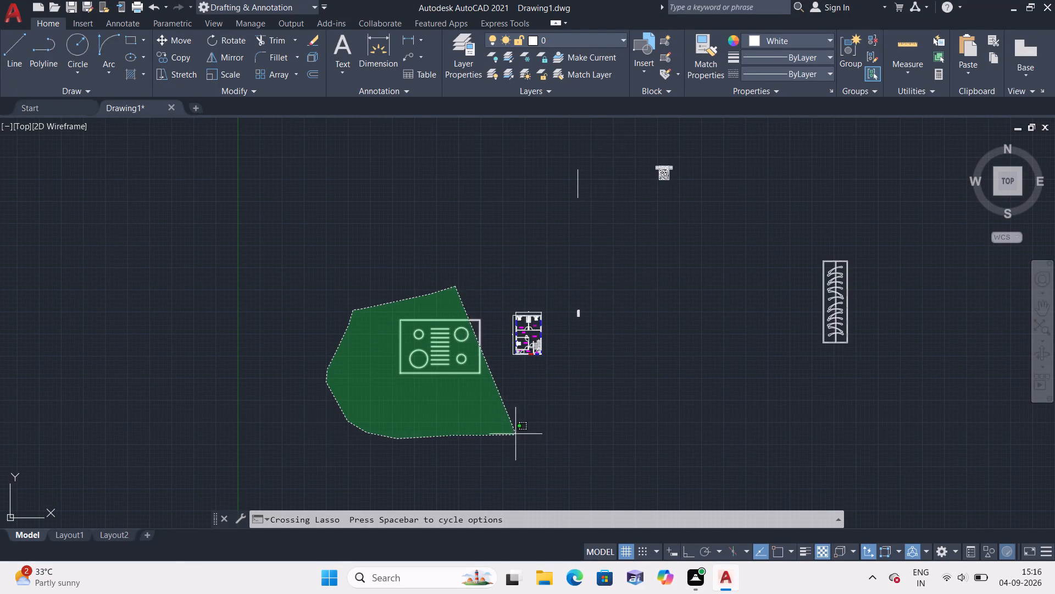
{"action": "left_click_drag", "start_coordinate": [515, 434], "coordinate": [520, 431]}
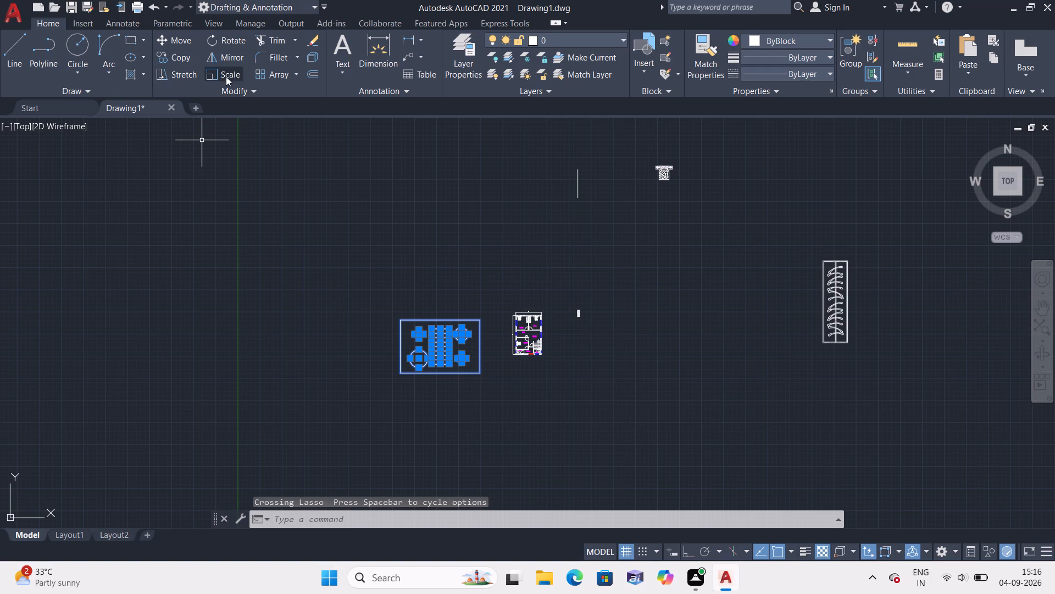
{"action": "left_click", "coordinate": [226, 76]}
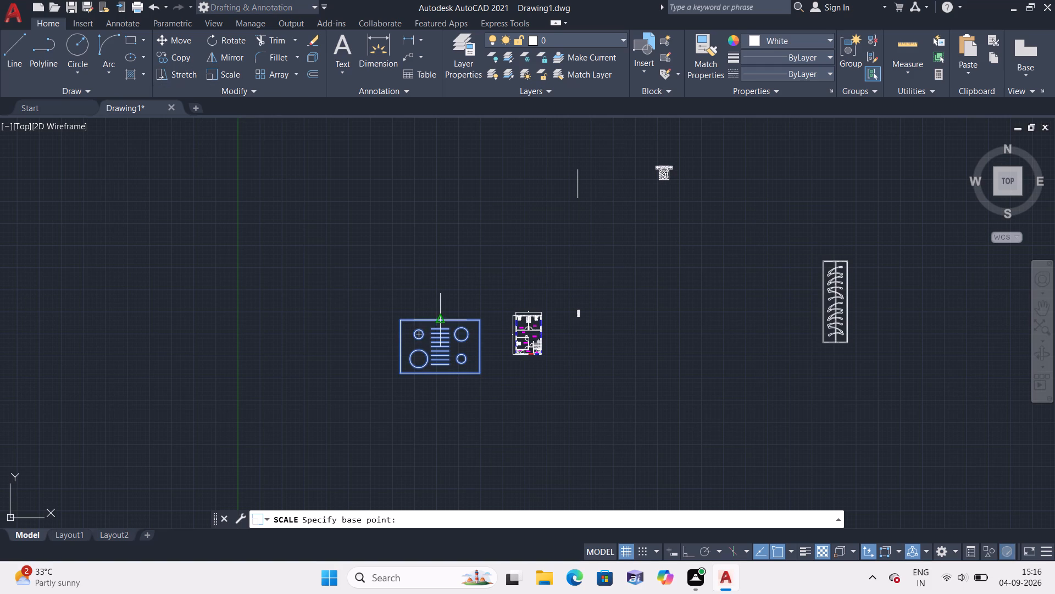
{"action": "left_click", "coordinate": [440, 322]}
{"action": "left_click", "coordinate": [441, 337]}
{"action": "scroll", "coordinate": [436, 316], "scroll_direction": "up", "scroll_amount": 2}
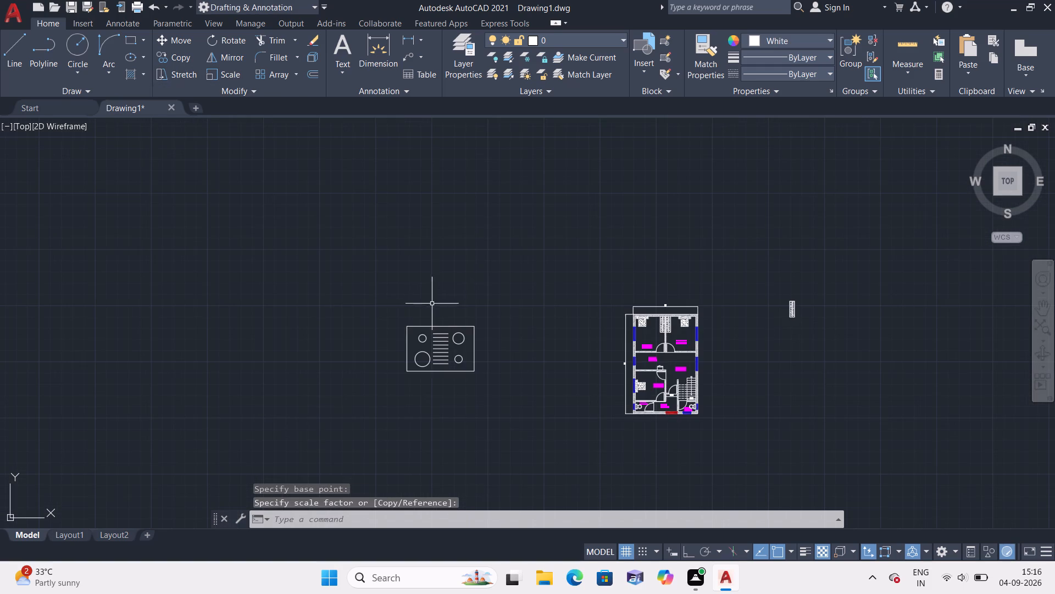
Rotate the cooktop 90 degrees counterclockwise about its upper edge's midpoint, with Ortho on.
{"action": "left_click_drag", "start_coordinate": [434, 288], "coordinate": [503, 361]}
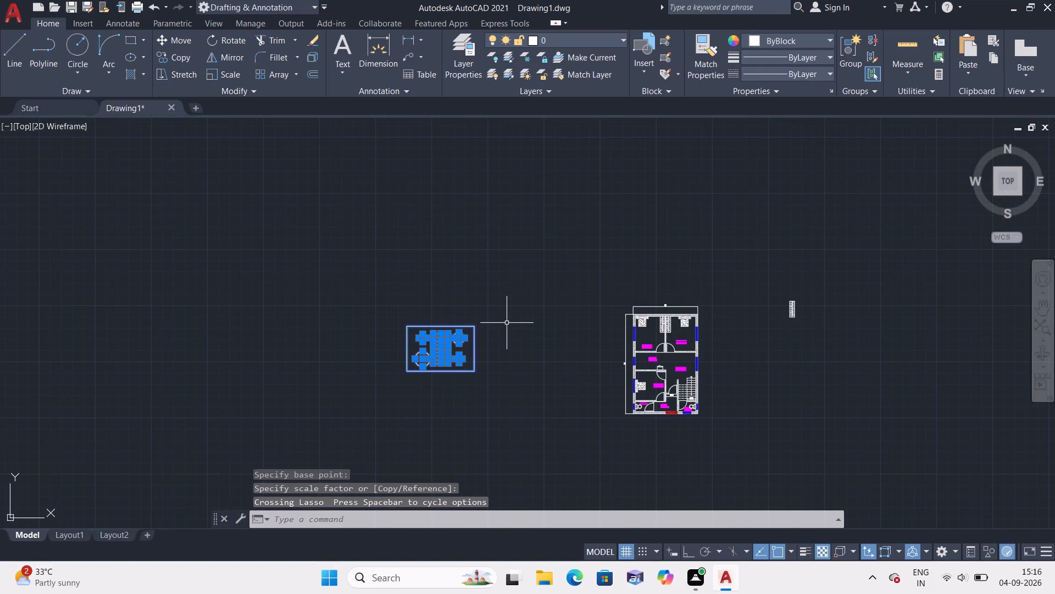
{"action": "left_click", "coordinate": [240, 38]}
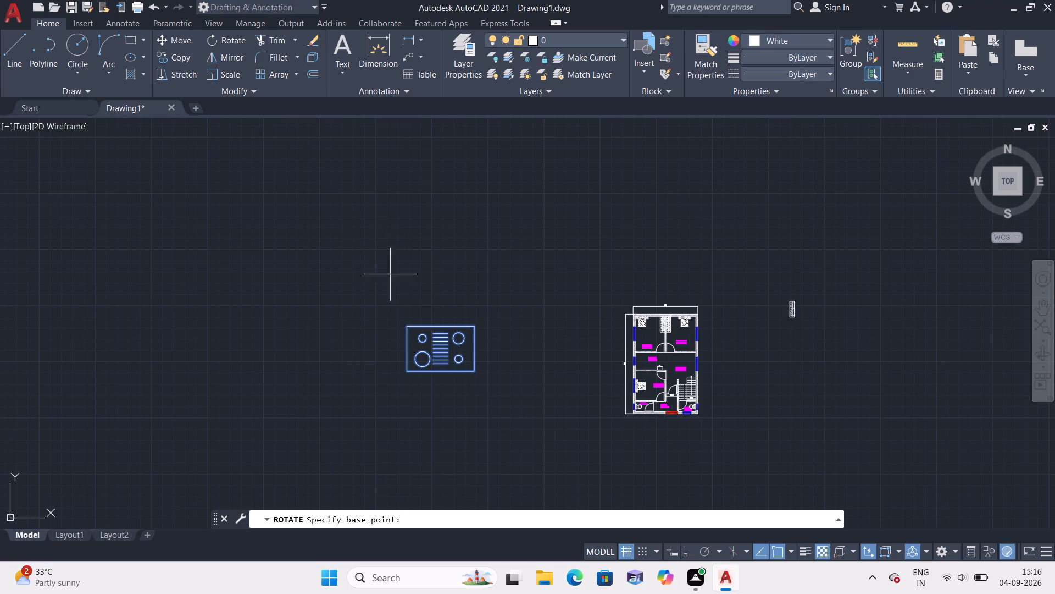
{"action": "left_click", "coordinate": [441, 328]}
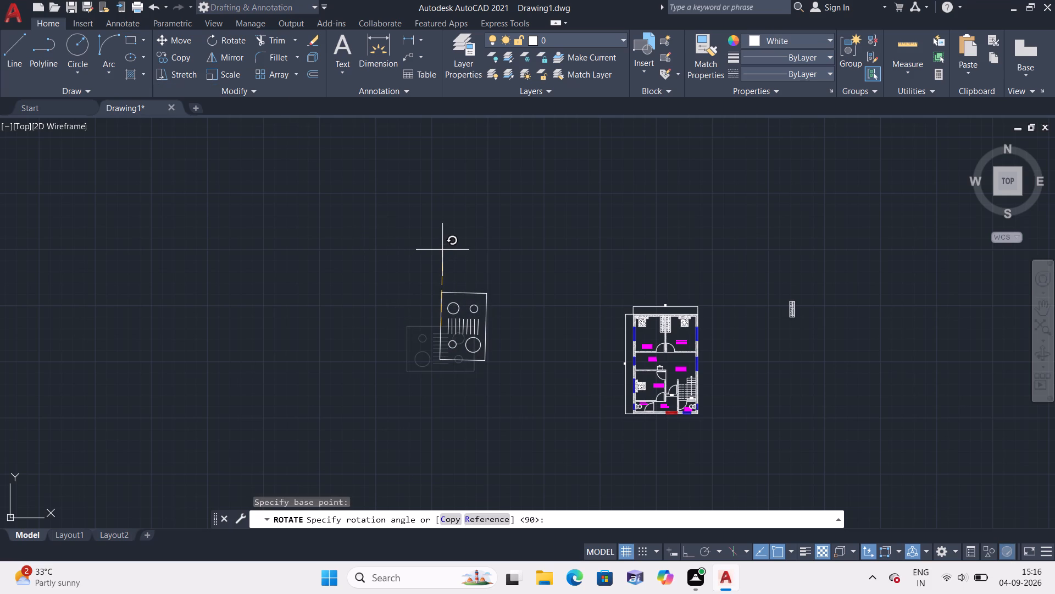
{"action": "key", "text": "F8"}
{"action": "left_click", "coordinate": [442, 195]}
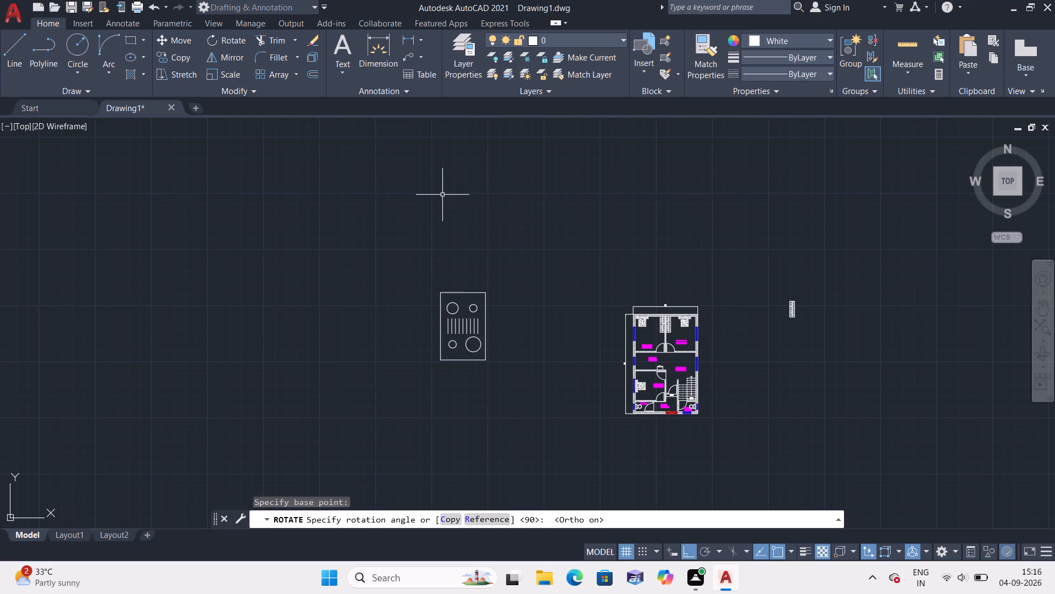
{"action": "key", "text": "Escape"}
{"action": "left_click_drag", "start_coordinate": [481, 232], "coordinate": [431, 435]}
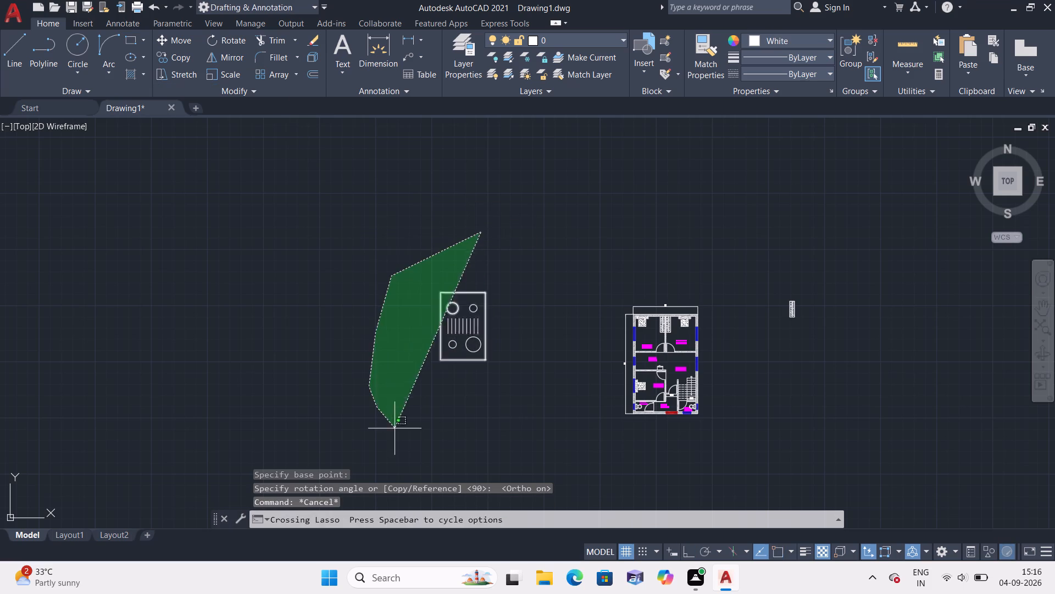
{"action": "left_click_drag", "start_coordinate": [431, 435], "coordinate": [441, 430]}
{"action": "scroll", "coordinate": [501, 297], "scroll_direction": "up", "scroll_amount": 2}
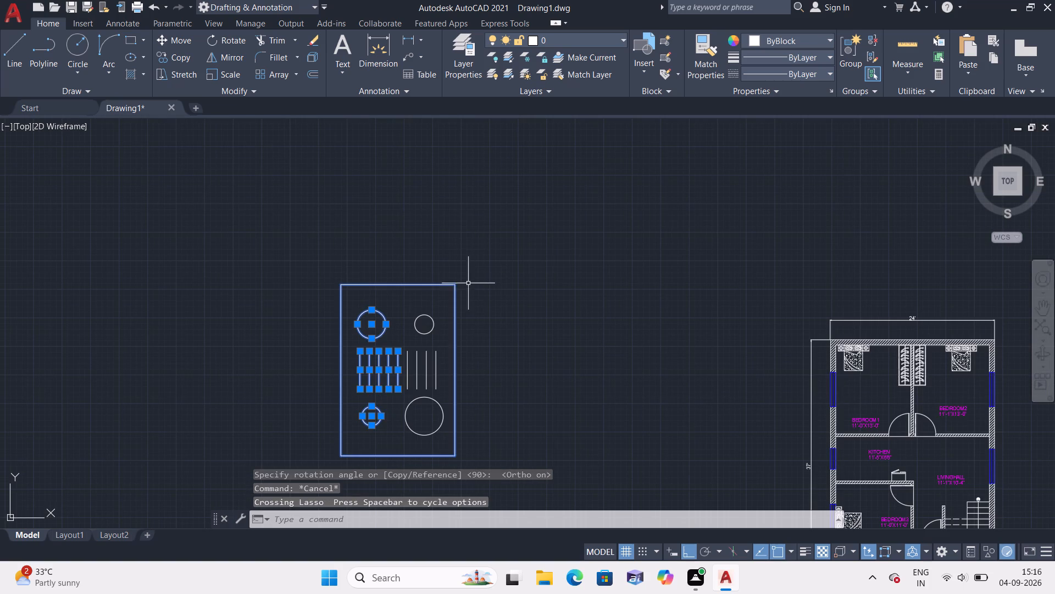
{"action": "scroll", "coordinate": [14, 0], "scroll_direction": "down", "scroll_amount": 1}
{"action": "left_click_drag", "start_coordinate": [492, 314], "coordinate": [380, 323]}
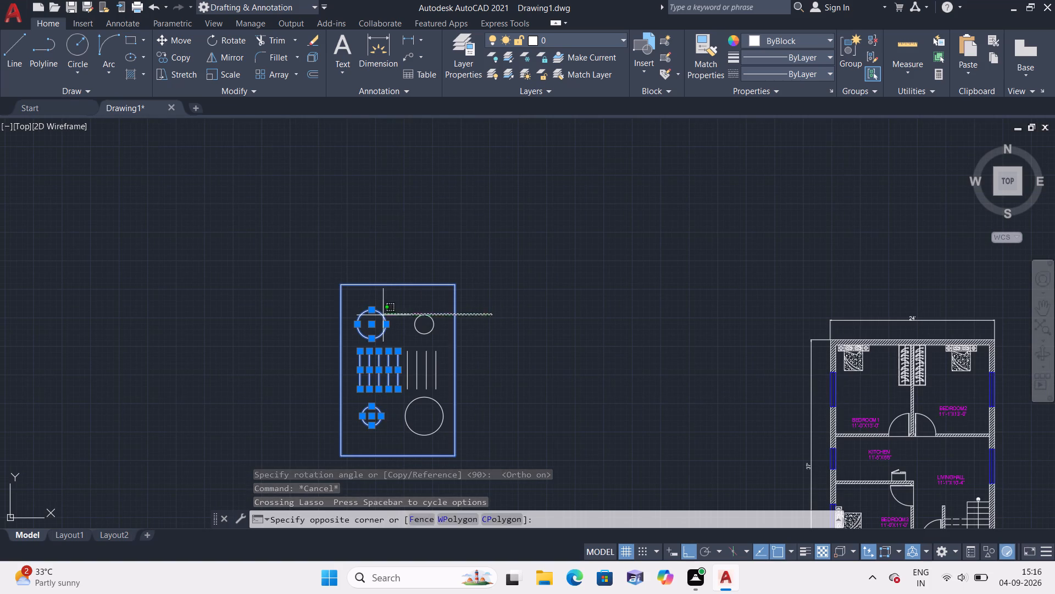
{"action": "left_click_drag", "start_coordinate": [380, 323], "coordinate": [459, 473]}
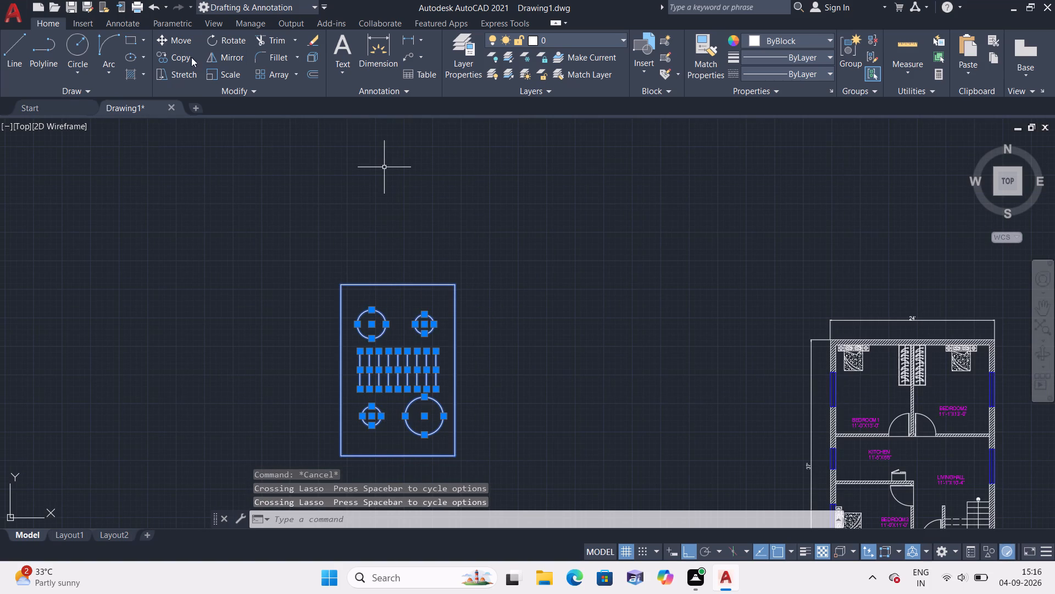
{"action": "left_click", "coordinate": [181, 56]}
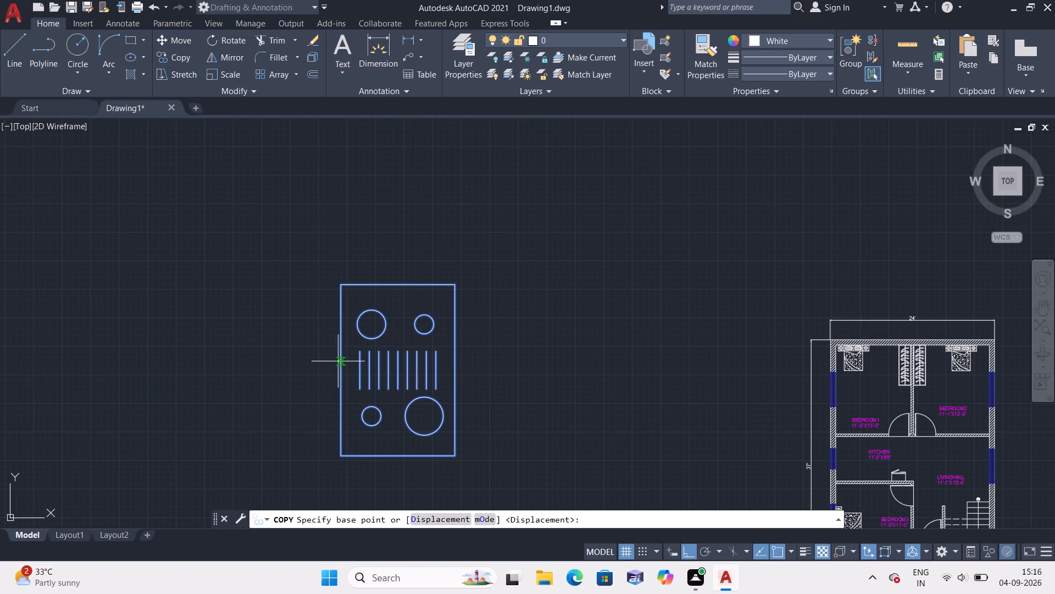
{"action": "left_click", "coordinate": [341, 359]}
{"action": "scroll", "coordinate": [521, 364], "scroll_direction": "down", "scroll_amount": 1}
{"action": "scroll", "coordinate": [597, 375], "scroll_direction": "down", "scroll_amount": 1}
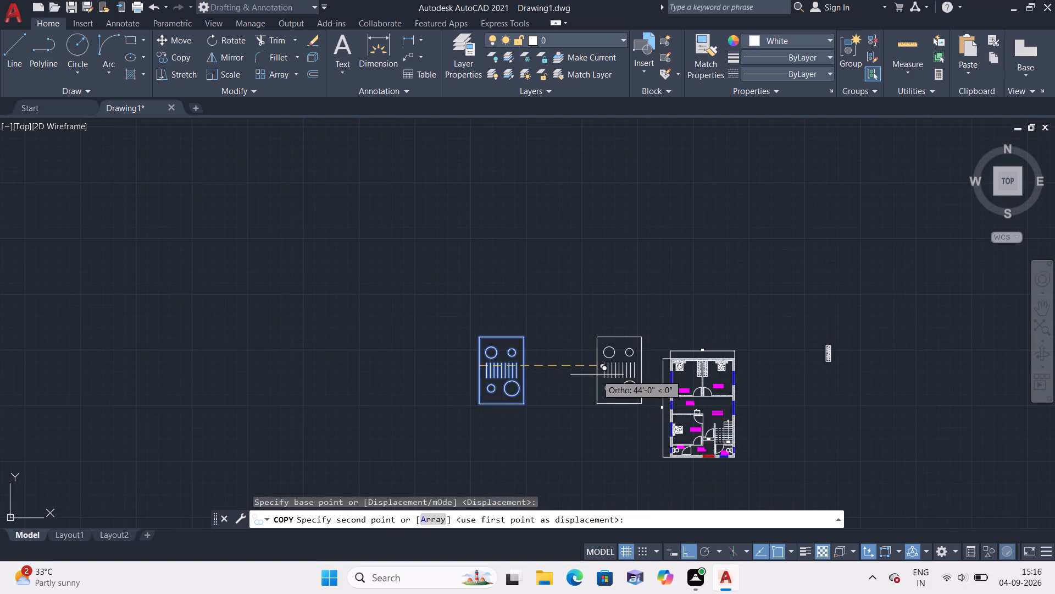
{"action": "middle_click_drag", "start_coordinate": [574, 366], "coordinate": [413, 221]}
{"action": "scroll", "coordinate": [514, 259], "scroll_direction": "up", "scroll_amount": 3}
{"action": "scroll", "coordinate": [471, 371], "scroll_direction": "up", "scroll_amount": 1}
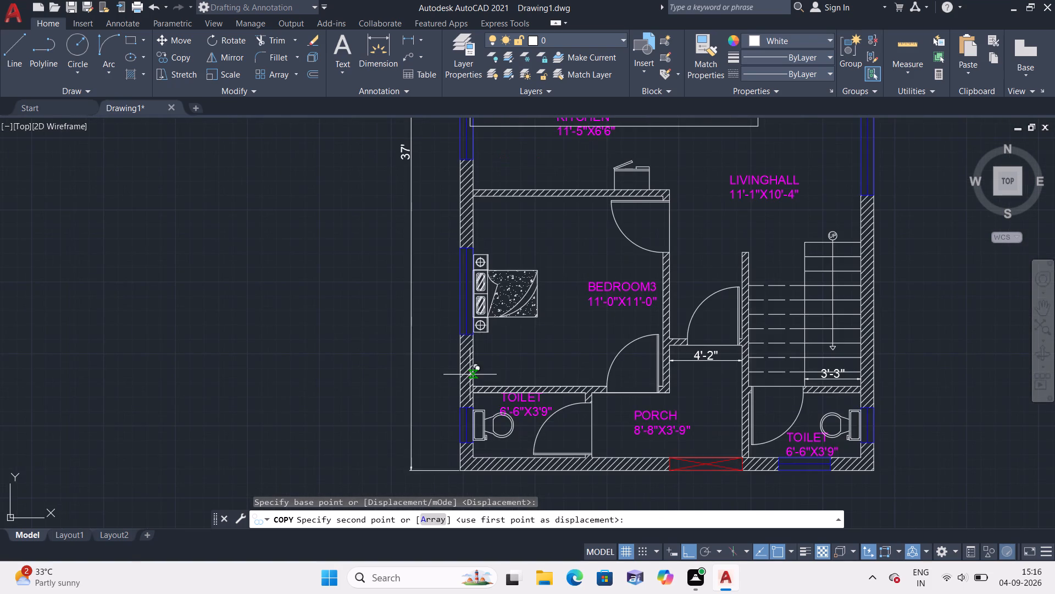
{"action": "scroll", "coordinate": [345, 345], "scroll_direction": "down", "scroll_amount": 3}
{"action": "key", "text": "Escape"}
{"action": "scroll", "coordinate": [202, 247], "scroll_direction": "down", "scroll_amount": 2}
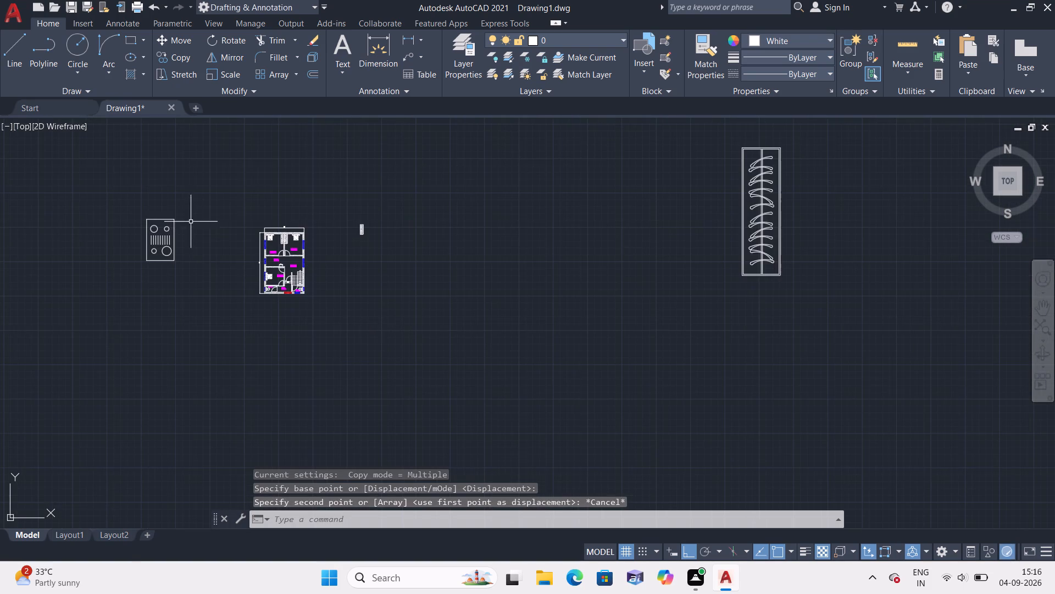
Scale the cooktop down in two freehand passes about its upper edge's midpoint, to roughly a sixth of its size.
{"action": "left_click_drag", "start_coordinate": [171, 190], "coordinate": [161, 333]}
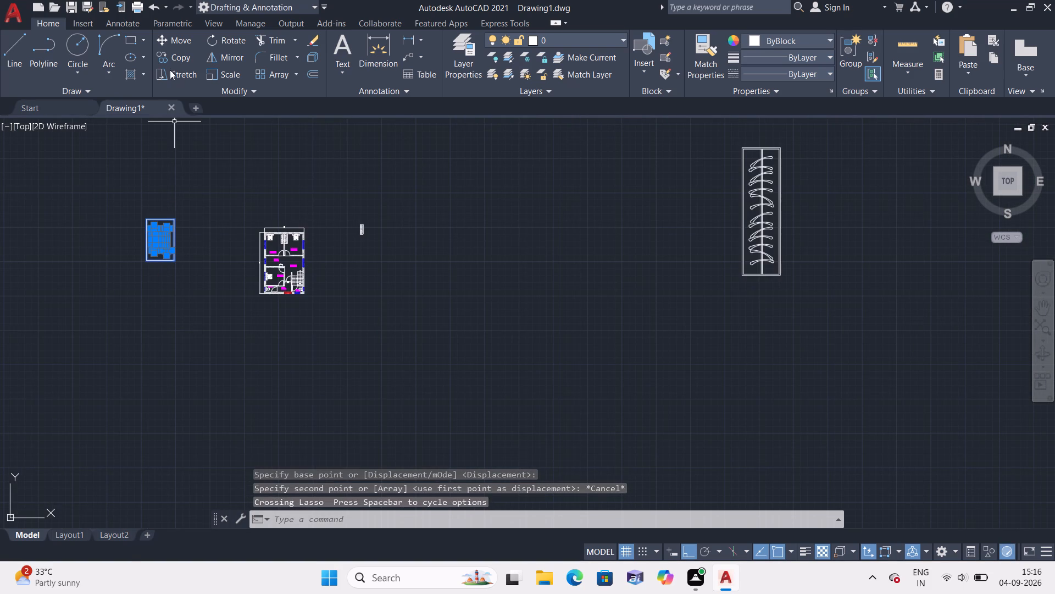
{"action": "left_click", "coordinate": [212, 76]}
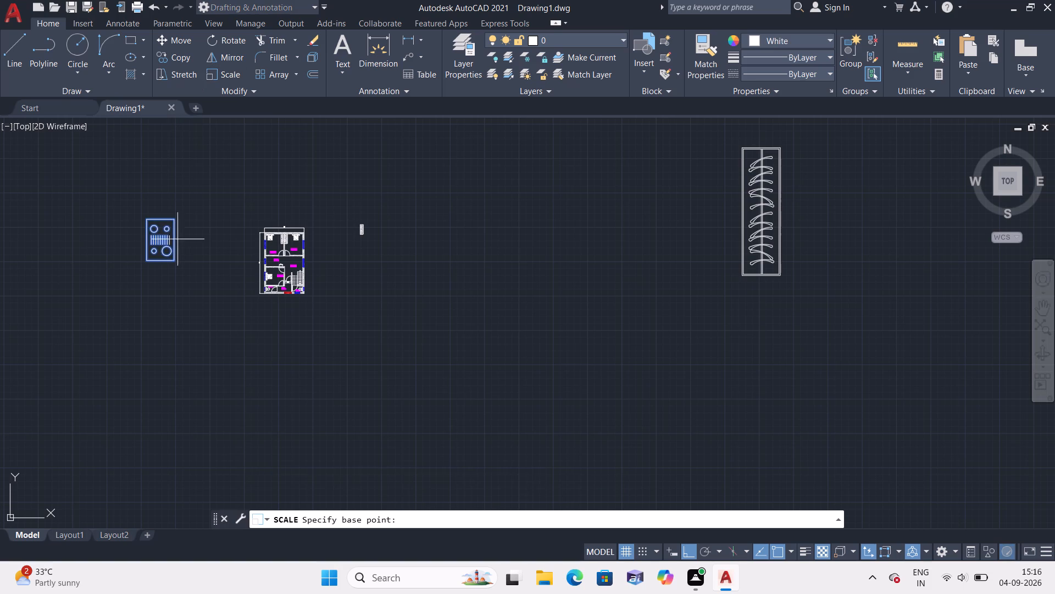
{"action": "left_click", "coordinate": [158, 221]}
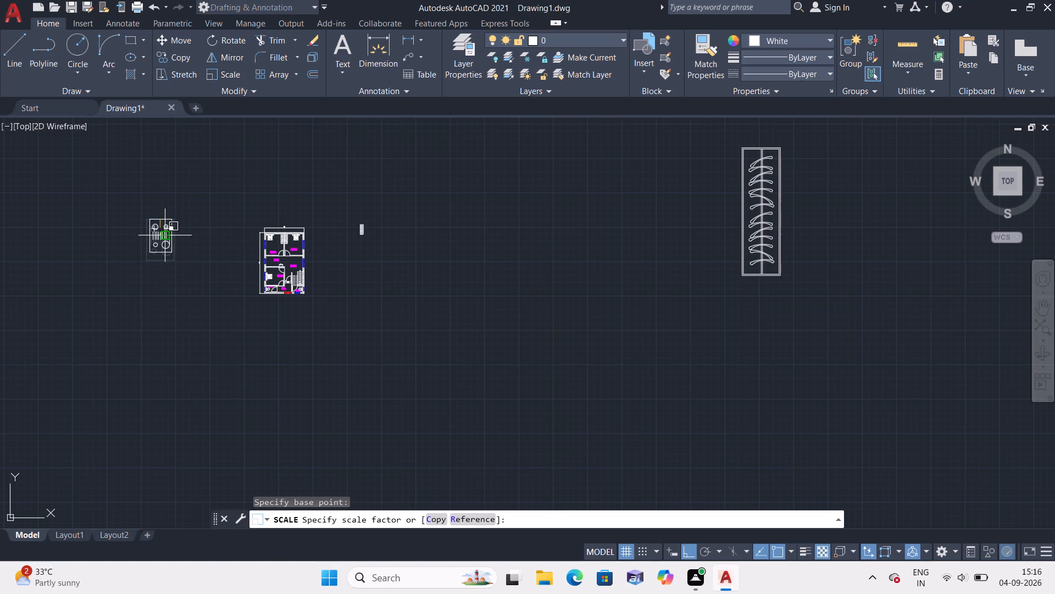
{"action": "left_click", "coordinate": [165, 235]}
{"action": "scroll", "coordinate": [165, 234], "scroll_direction": "up", "scroll_amount": 3}
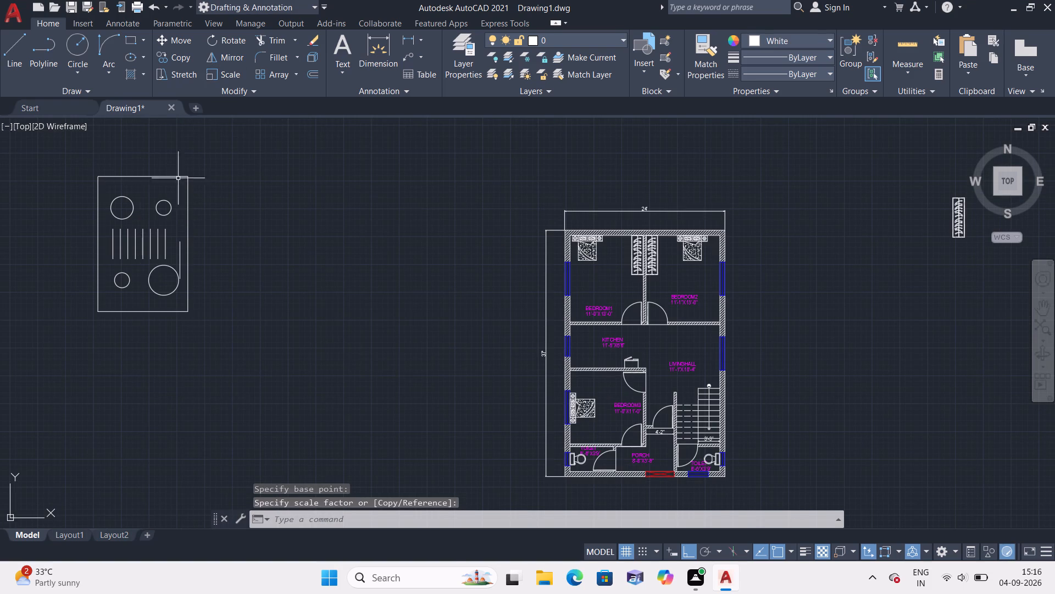
{"action": "left_click_drag", "start_coordinate": [168, 159], "coordinate": [283, 334]}
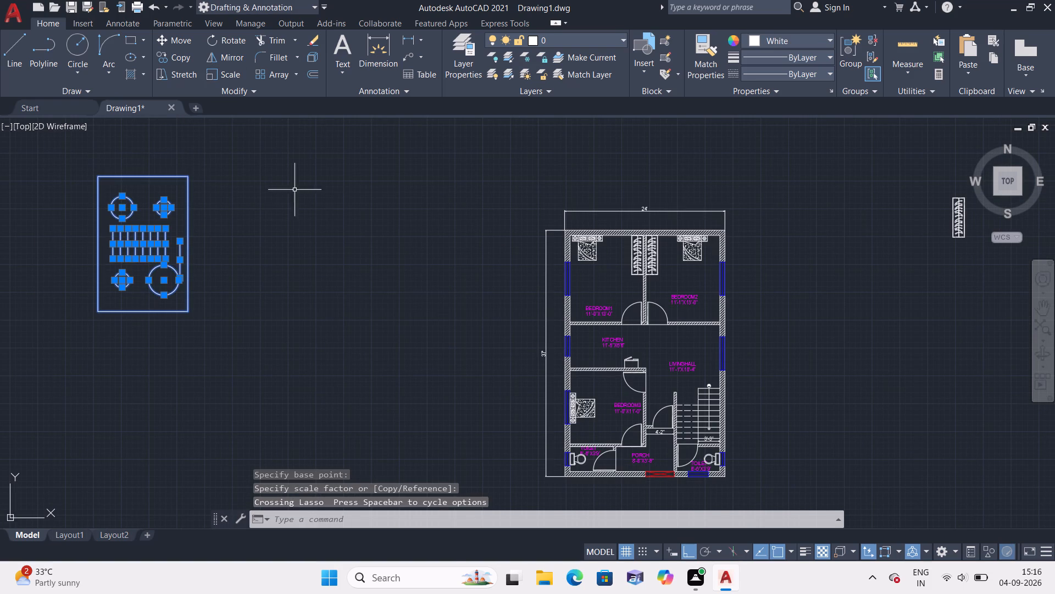
{"action": "left_click", "coordinate": [234, 71]}
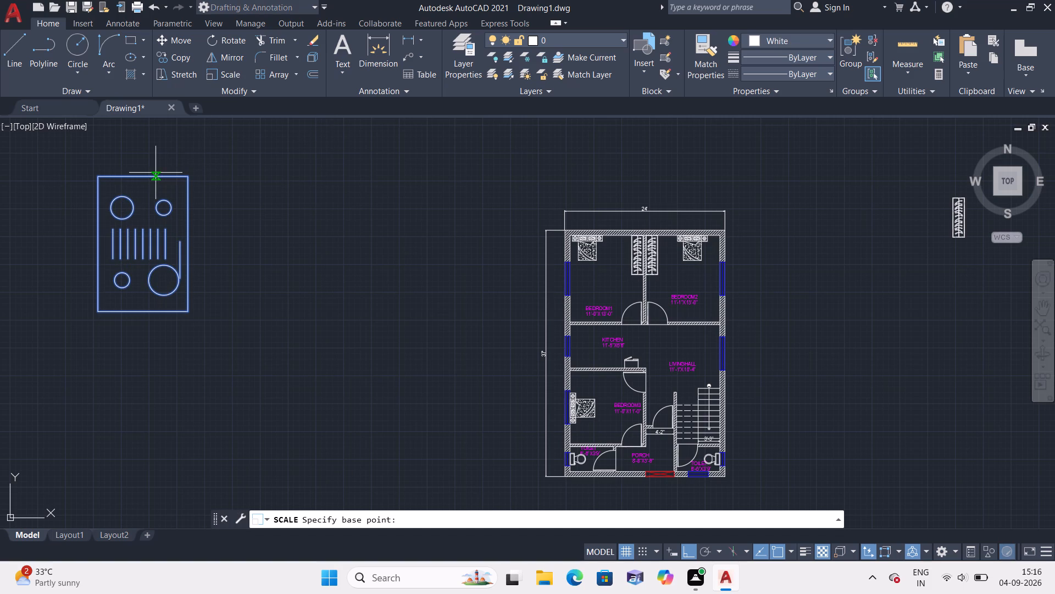
{"action": "left_click", "coordinate": [147, 174]}
{"action": "left_click", "coordinate": [150, 191]}
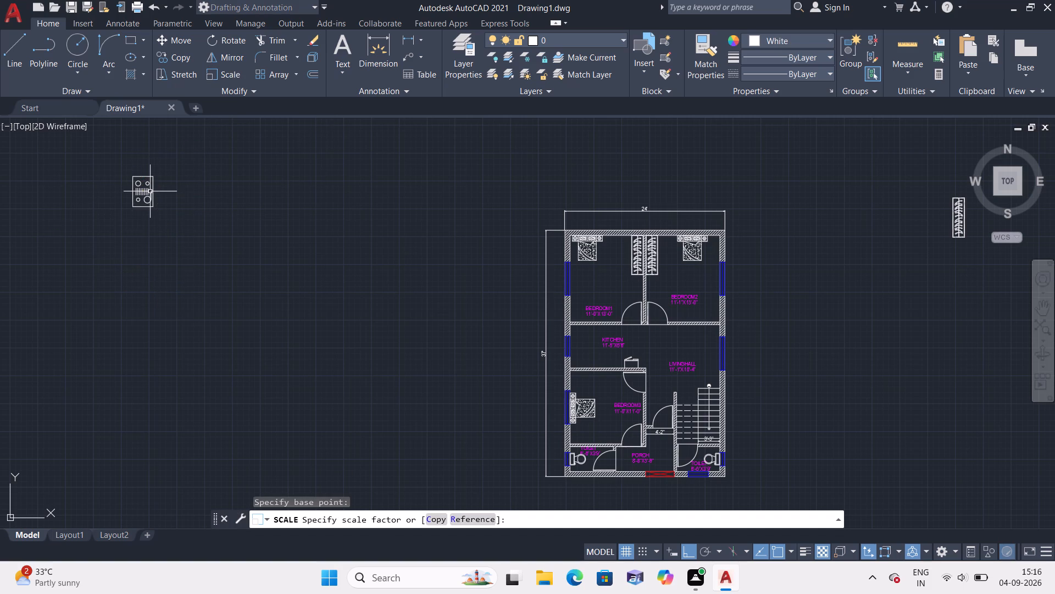
Copy the scaled cooktop by its left edge's midpoint to the midpoint of the KITCHEN window's inner face, with Ortho off.
{"action": "scroll", "coordinate": [150, 191], "scroll_direction": "up", "scroll_amount": 2}
{"action": "left_click_drag", "start_coordinate": [179, 143], "coordinate": [168, 141]}
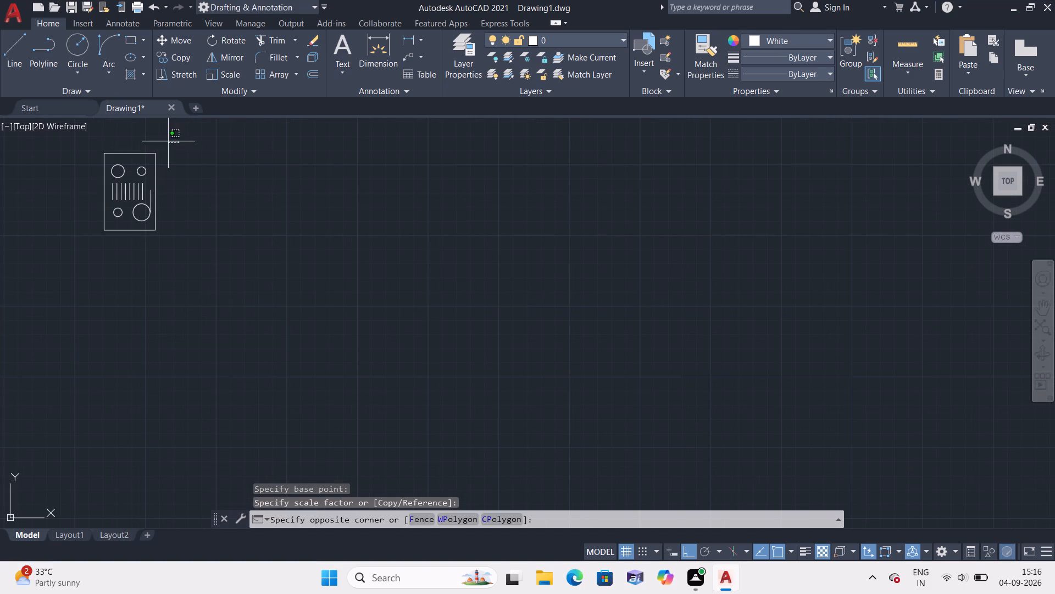
{"action": "left_click_drag", "start_coordinate": [168, 141], "coordinate": [98, 293]}
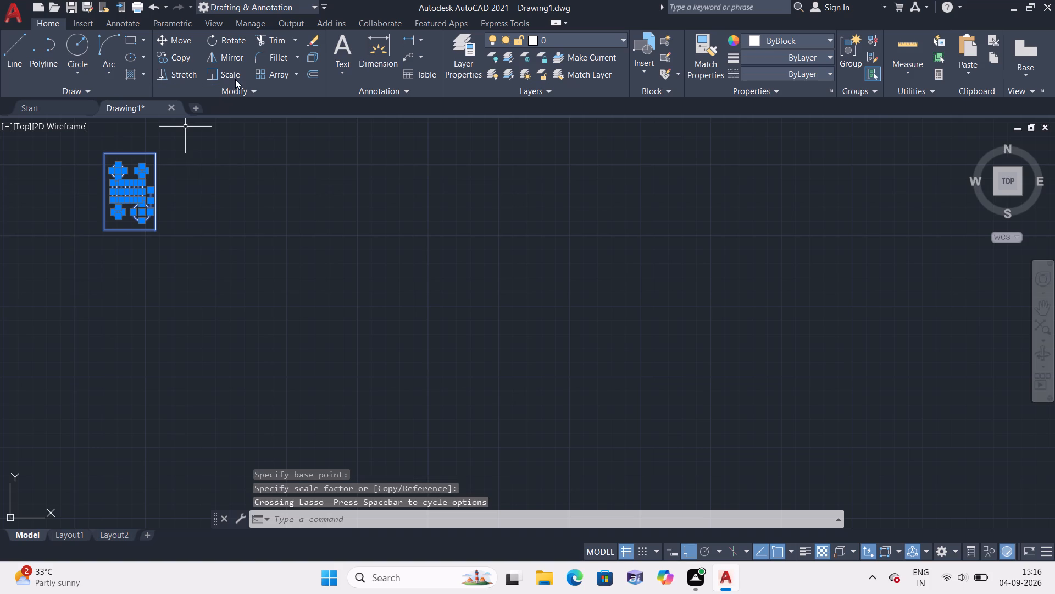
{"action": "left_click", "coordinate": [179, 56]}
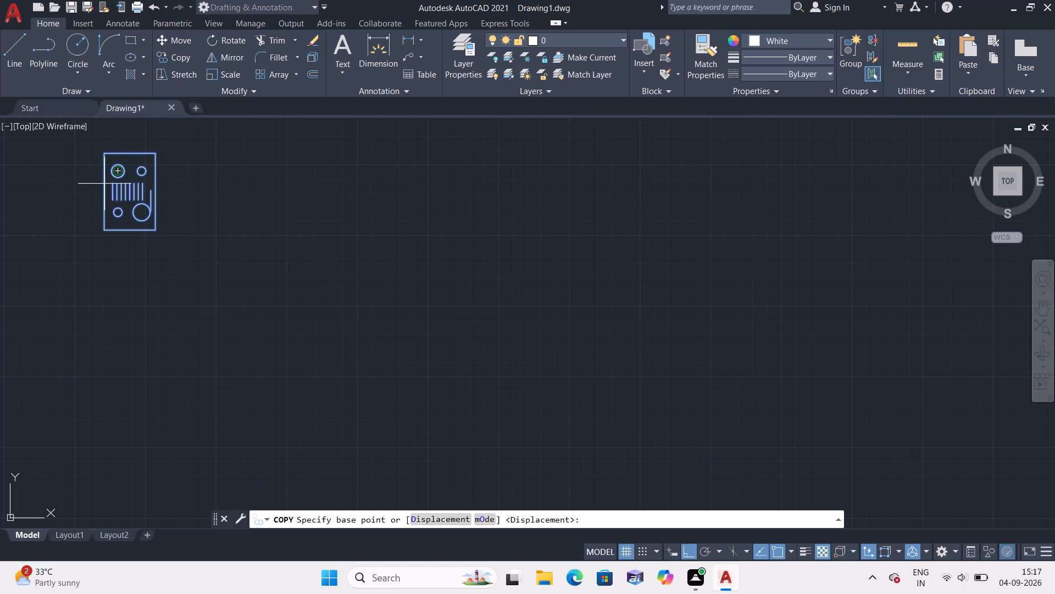
{"action": "left_click", "coordinate": [102, 191]}
{"action": "scroll", "coordinate": [399, 395], "scroll_direction": "down", "scroll_amount": 2}
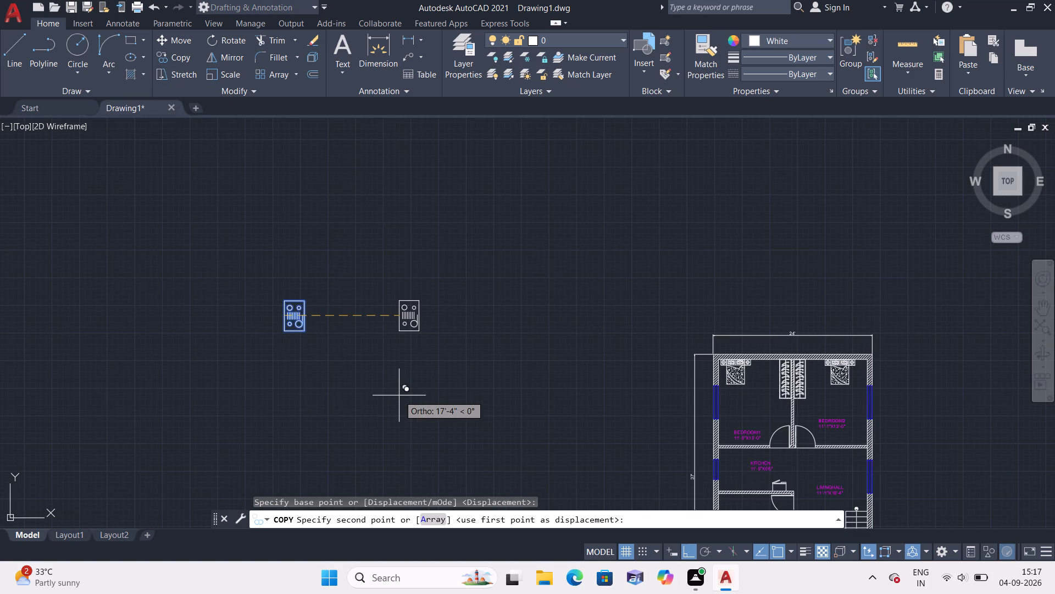
{"action": "key", "text": "F8"}
{"action": "middle_click_drag", "start_coordinate": [595, 450], "coordinate": [465, 340]}
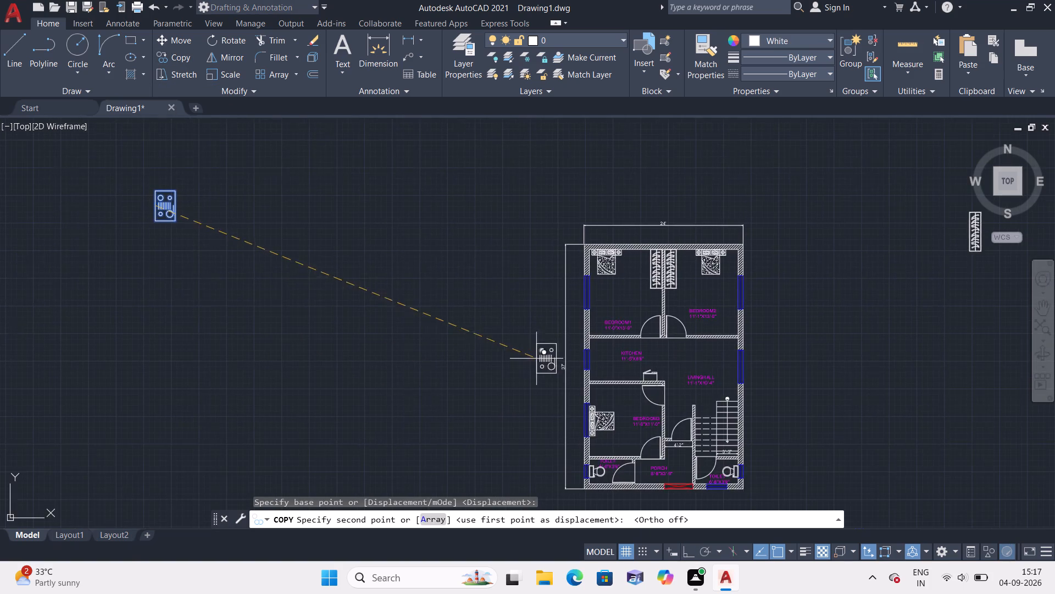
{"action": "scroll", "coordinate": [538, 359], "scroll_direction": "up", "scroll_amount": 4}
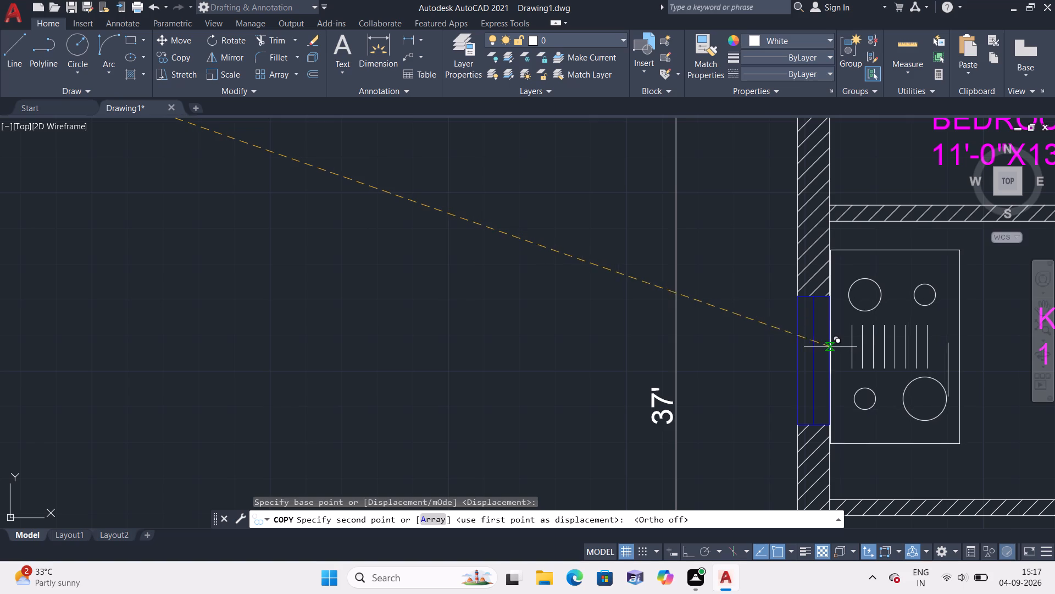
{"action": "left_click", "coordinate": [834, 363]}
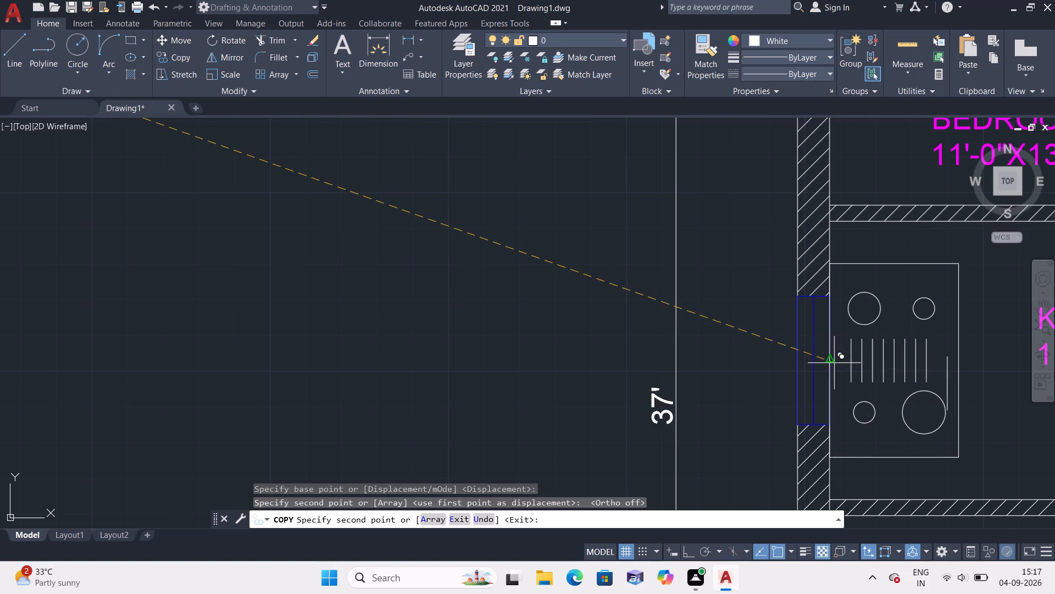
{"action": "key", "text": "Escape"}
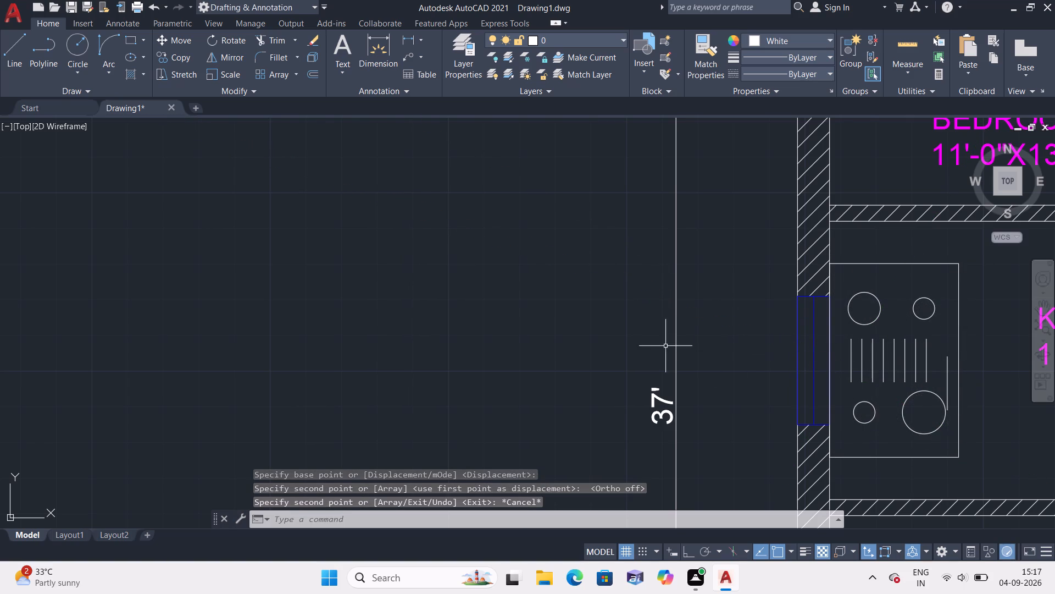
Erase the stray vertical line beside the large burner of the cooktop in the KITCHEN.
{"action": "scroll", "coordinate": [601, 340], "scroll_direction": "down", "scroll_amount": 3}
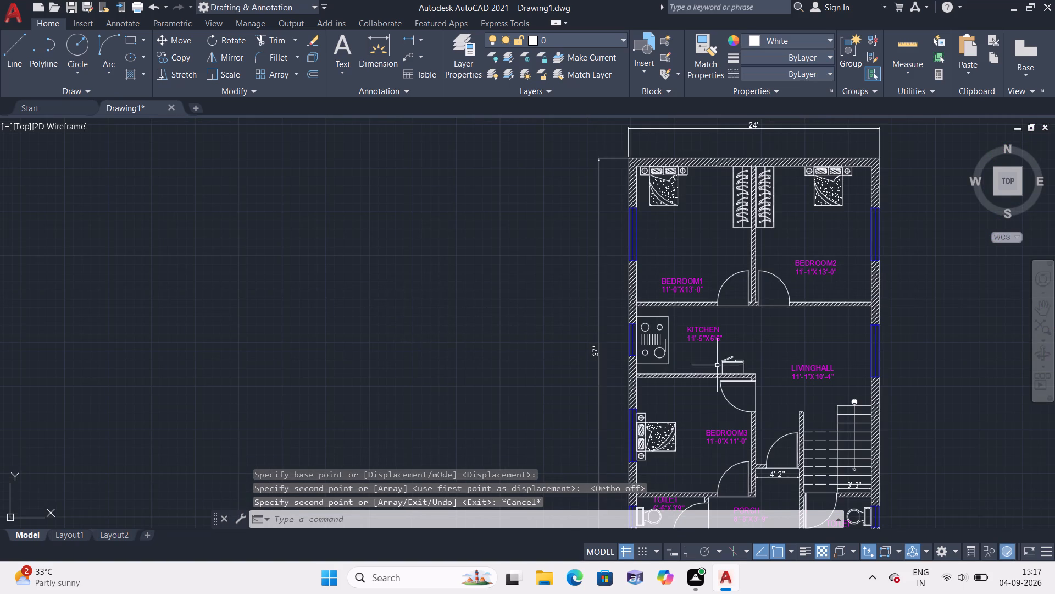
{"action": "scroll", "coordinate": [744, 366], "scroll_direction": "up", "scroll_amount": 2}
{"action": "scroll", "coordinate": [586, 354], "scroll_direction": "up", "scroll_amount": 3}
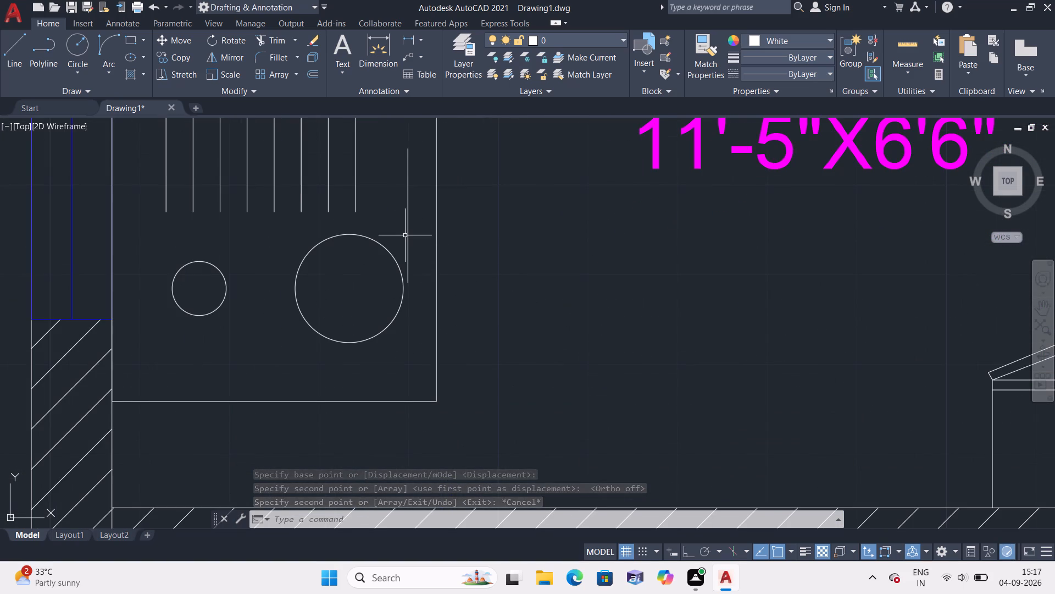
{"action": "left_click", "coordinate": [405, 235]}
{"action": "left_click", "coordinate": [408, 229]}
{"action": "double_click", "coordinate": [408, 229]}
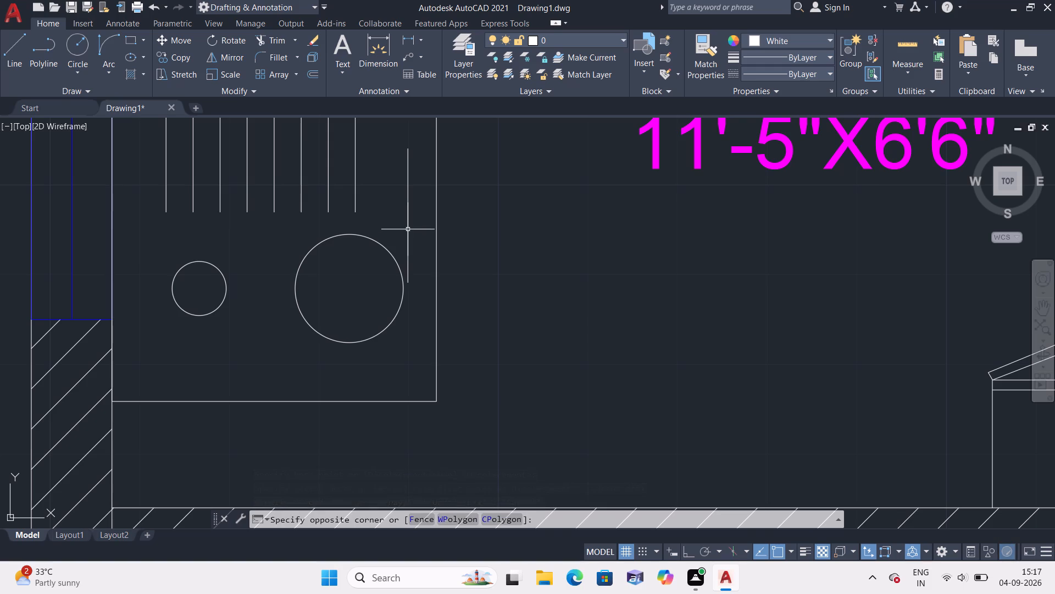
{"action": "key", "text": "Delete"}
Erase the leftover original cooktop lying outside the house plan.
{"action": "scroll", "coordinate": [408, 229], "scroll_direction": "down", "scroll_amount": 2}
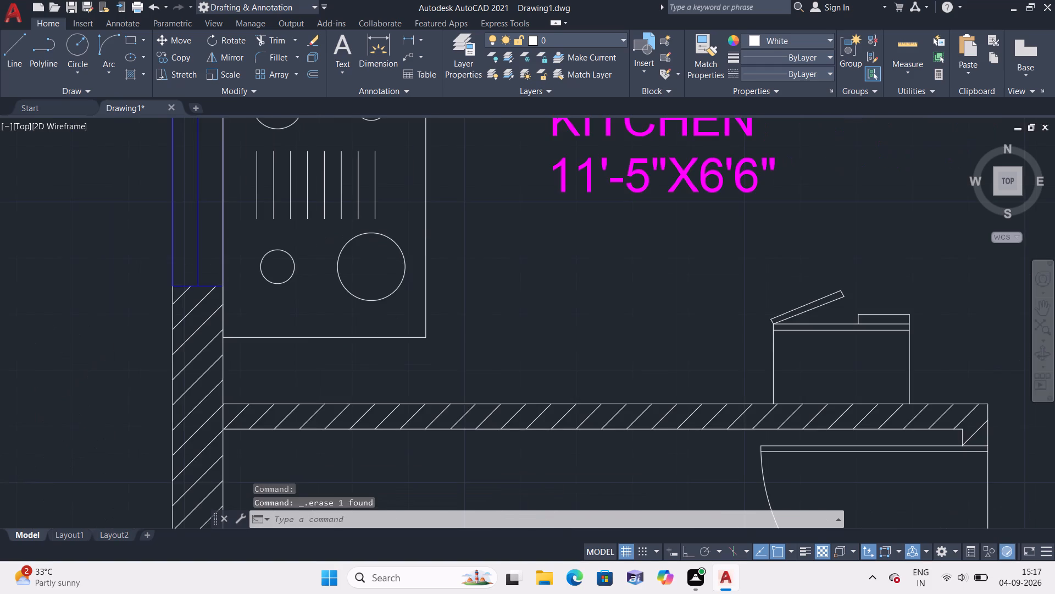
{"action": "scroll", "coordinate": [408, 229], "scroll_direction": "down", "scroll_amount": 1}
{"action": "scroll", "coordinate": [143, 264], "scroll_direction": "down", "scroll_amount": 4}
{"action": "middle_click_drag", "start_coordinate": [129, 271], "coordinate": [319, 474]}
{"action": "scroll", "coordinate": [293, 419], "scroll_direction": "down", "scroll_amount": 1}
{"action": "scroll", "coordinate": [207, 358], "scroll_direction": "down", "scroll_amount": 1}
{"action": "middle_click_drag", "start_coordinate": [224, 356], "coordinate": [260, 301]}
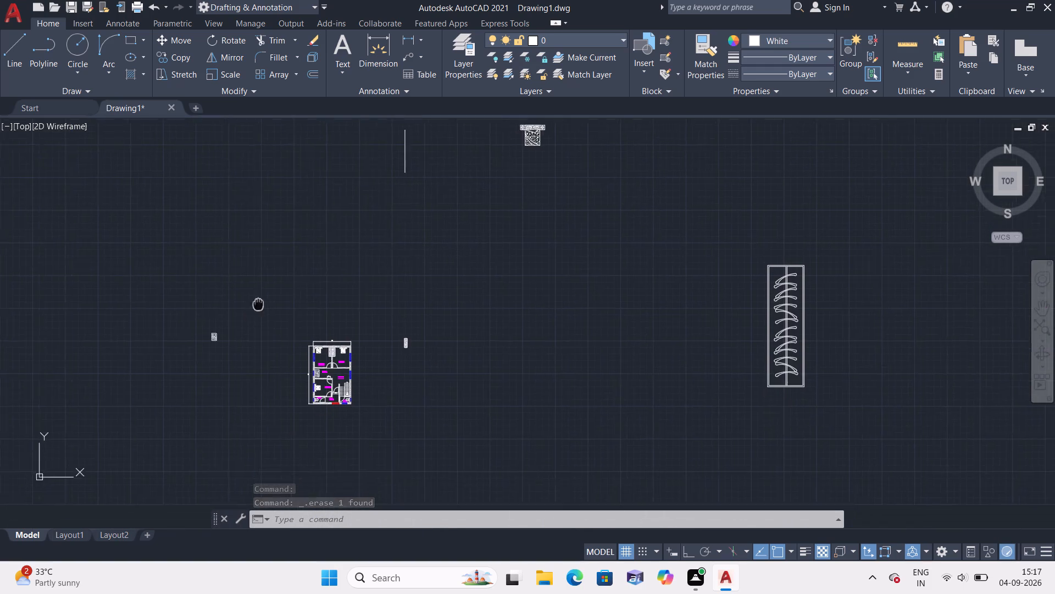
{"action": "middle_click_drag", "start_coordinate": [260, 301], "coordinate": [261, 297]}
{"action": "left_click_drag", "start_coordinate": [220, 297], "coordinate": [230, 381]}
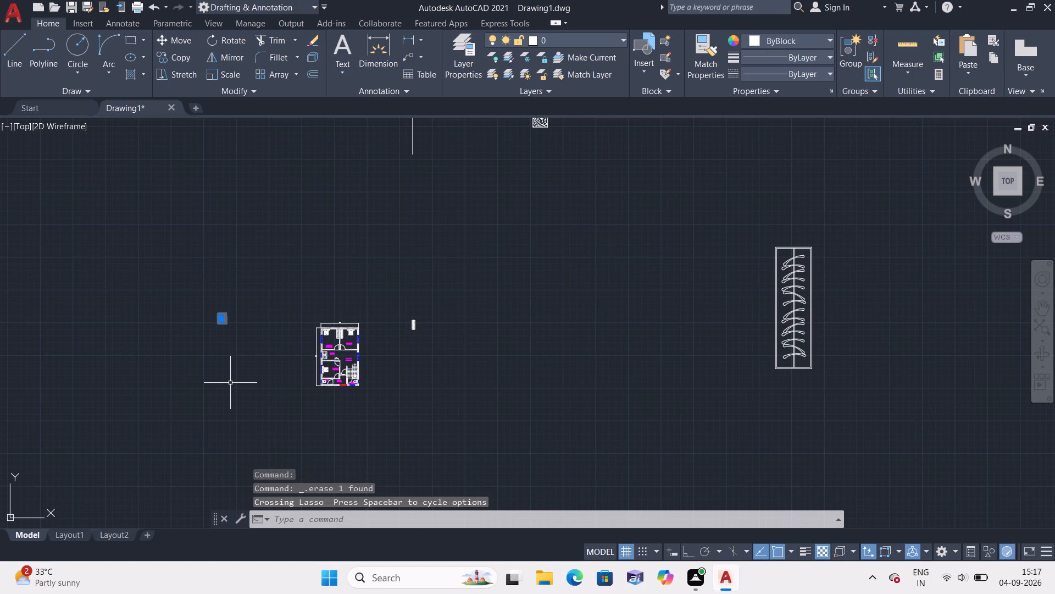
{"action": "key", "text": "Delete"}
Erase the short vertical line left over where the original cooktop stood.
{"action": "left_click_drag", "start_coordinate": [233, 297], "coordinate": [204, 359]}
{"action": "key", "text": "Delete"}
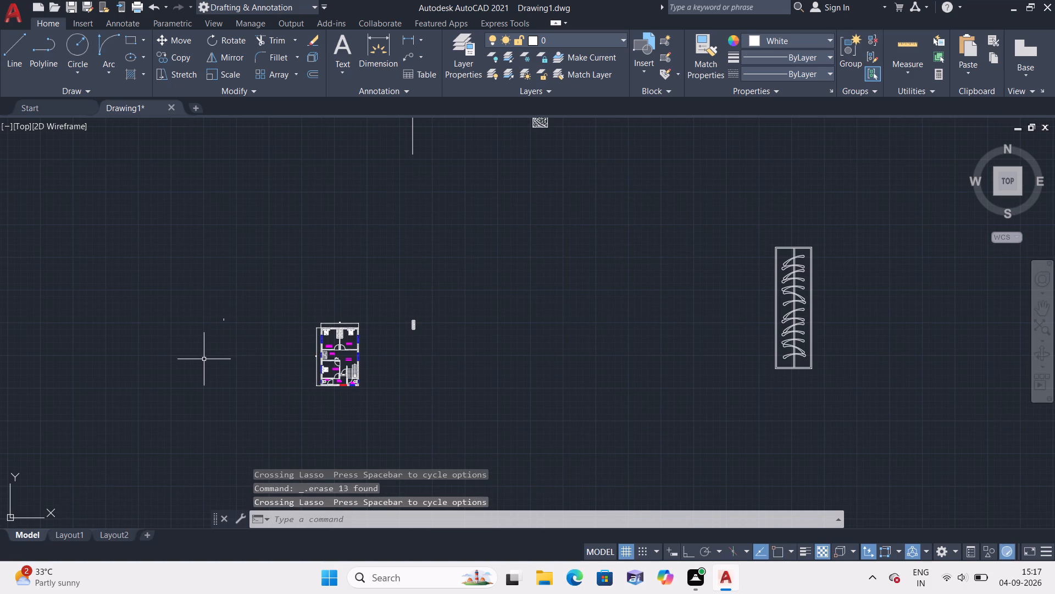
{"action": "scroll", "coordinate": [203, 359], "scroll_direction": "up", "scroll_amount": 5}
{"action": "scroll", "coordinate": [297, 276], "scroll_direction": "down", "scroll_amount": 3}
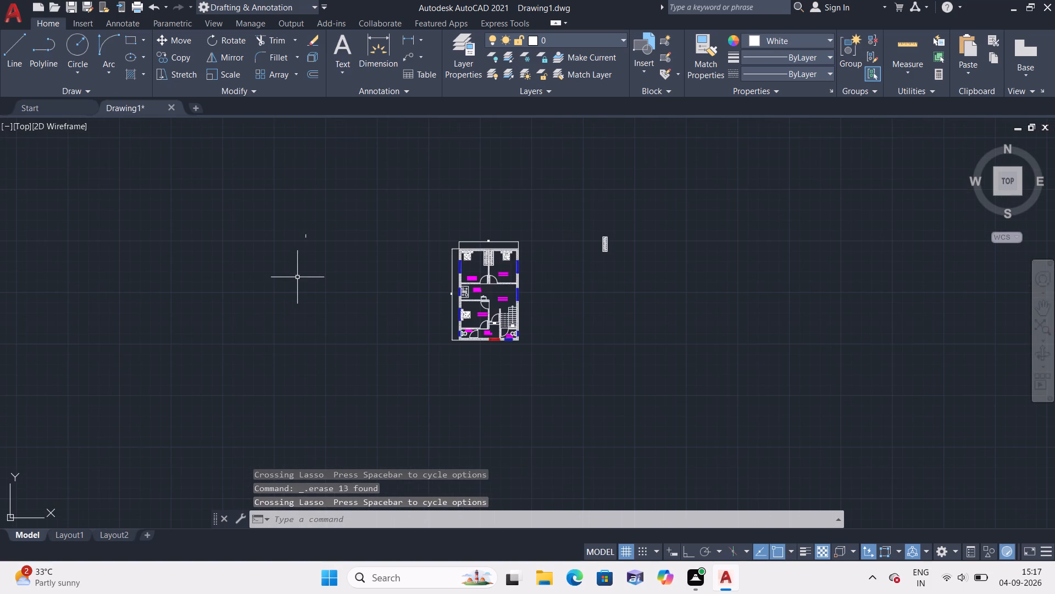
{"action": "scroll", "coordinate": [302, 256], "scroll_direction": "up", "scroll_amount": 2}
{"action": "scroll", "coordinate": [129, 0], "scroll_direction": "down", "scroll_amount": 1}
{"action": "scroll", "coordinate": [322, 262], "scroll_direction": "up", "scroll_amount": 3}
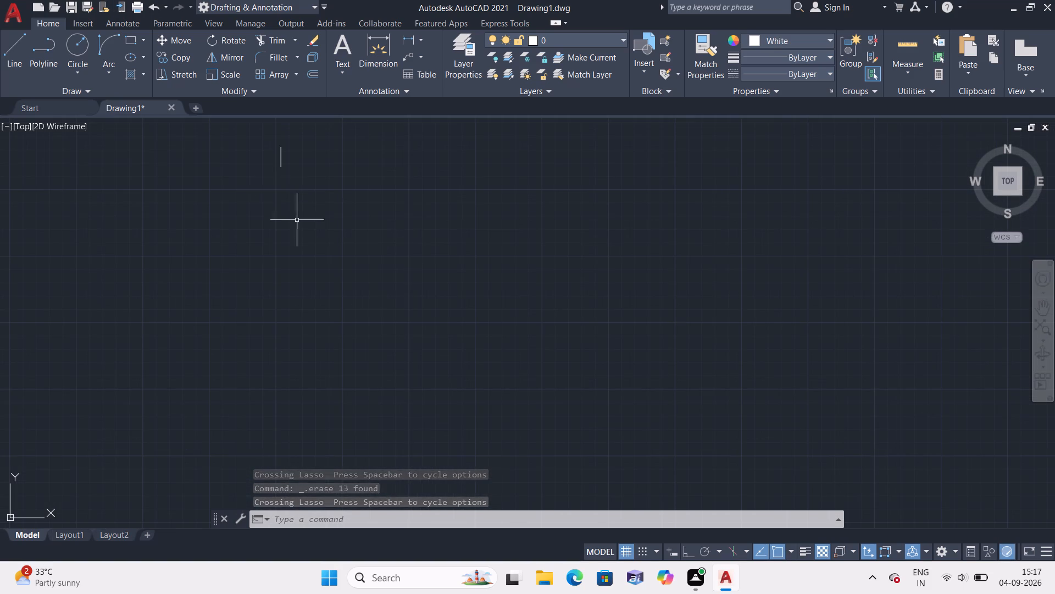
{"action": "left_click", "coordinate": [281, 156]}
{"action": "key", "text": "Delete"}
Erase the small leftover wardrobe block standing outside the house plan, beside the dimensioned bedrooms.
{"action": "scroll", "coordinate": [378, 197], "scroll_direction": "down", "scroll_amount": 5}
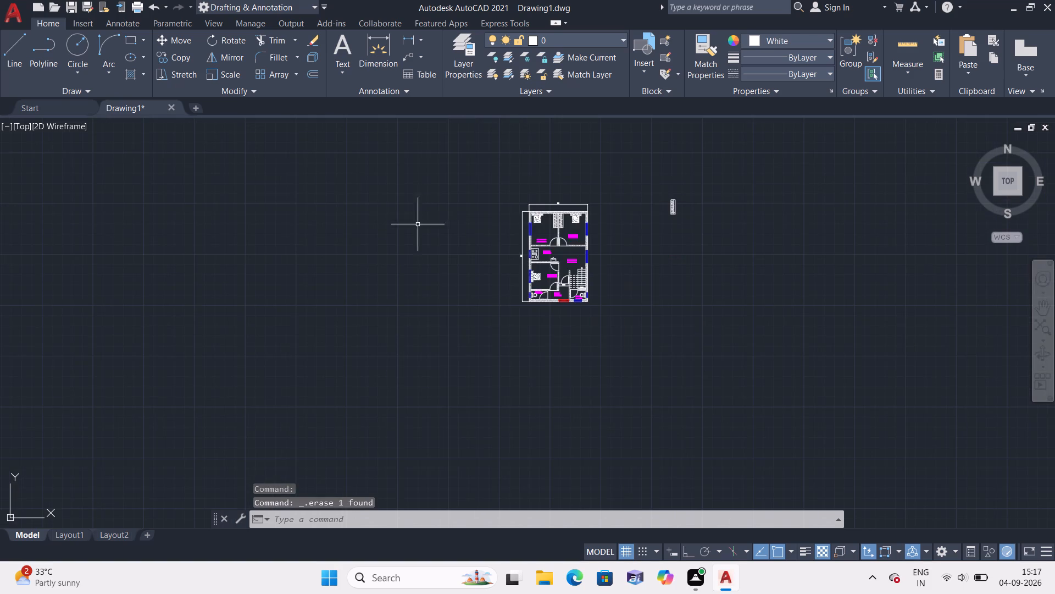
{"action": "middle_click_drag", "start_coordinate": [398, 237], "coordinate": [258, 369]}
{"action": "left_click_drag", "start_coordinate": [546, 306], "coordinate": [524, 344]}
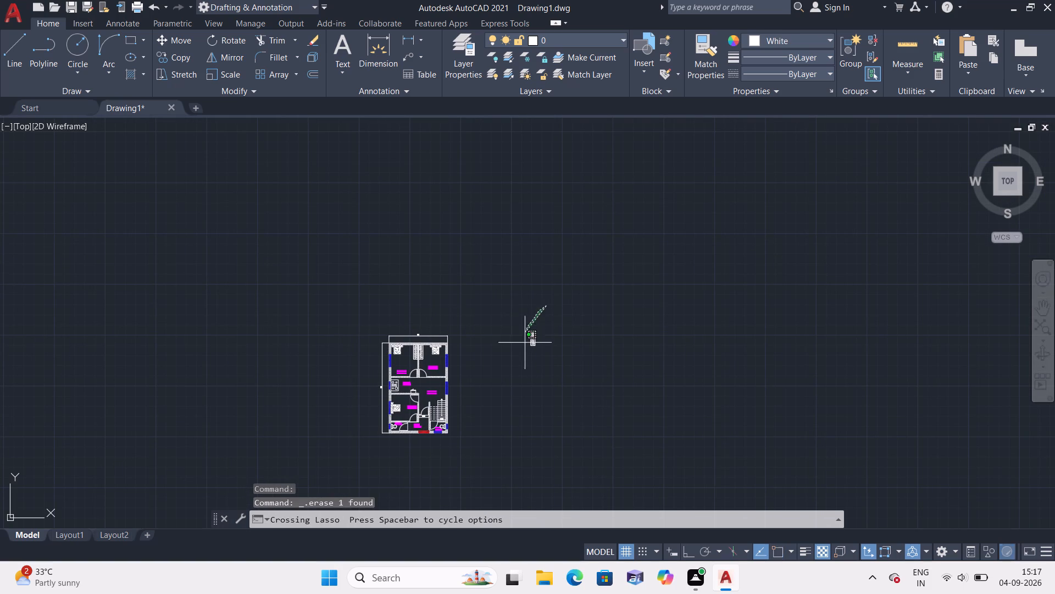
{"action": "left_click_drag", "start_coordinate": [524, 344], "coordinate": [570, 379]}
{"action": "key", "text": "Delete"}
Erase the remaining leftovers outside the house plan: the large wardrobe block, the small block and the stray vertical line.
{"action": "scroll", "coordinate": [568, 316], "scroll_direction": "down", "scroll_amount": 3}
{"action": "left_click_drag", "start_coordinate": [670, 203], "coordinate": [638, 196]}
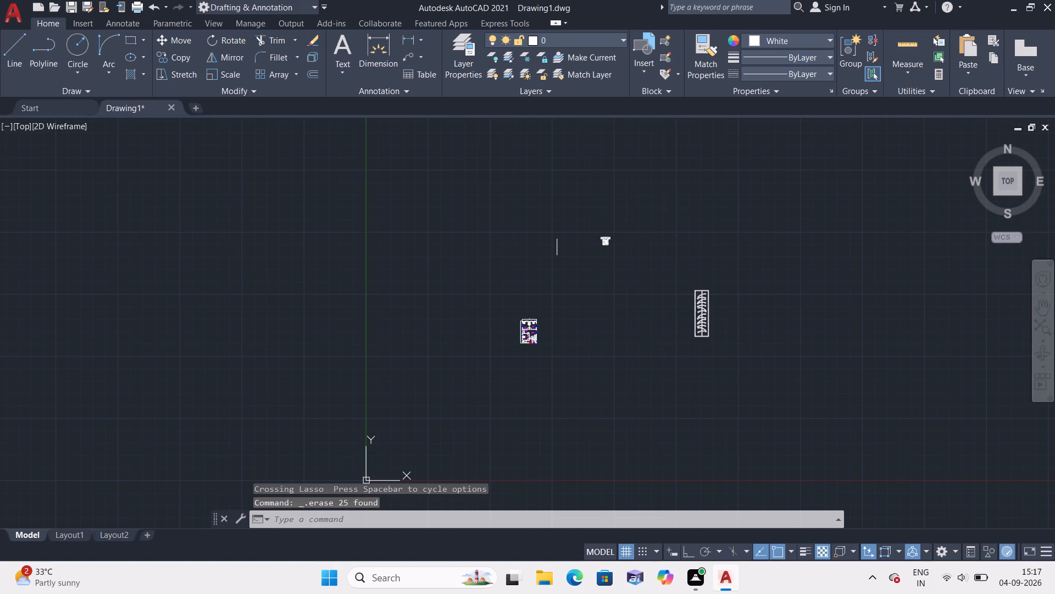
{"action": "left_click_drag", "start_coordinate": [638, 196], "coordinate": [836, 364]}
{"action": "key", "text": "Delete"}
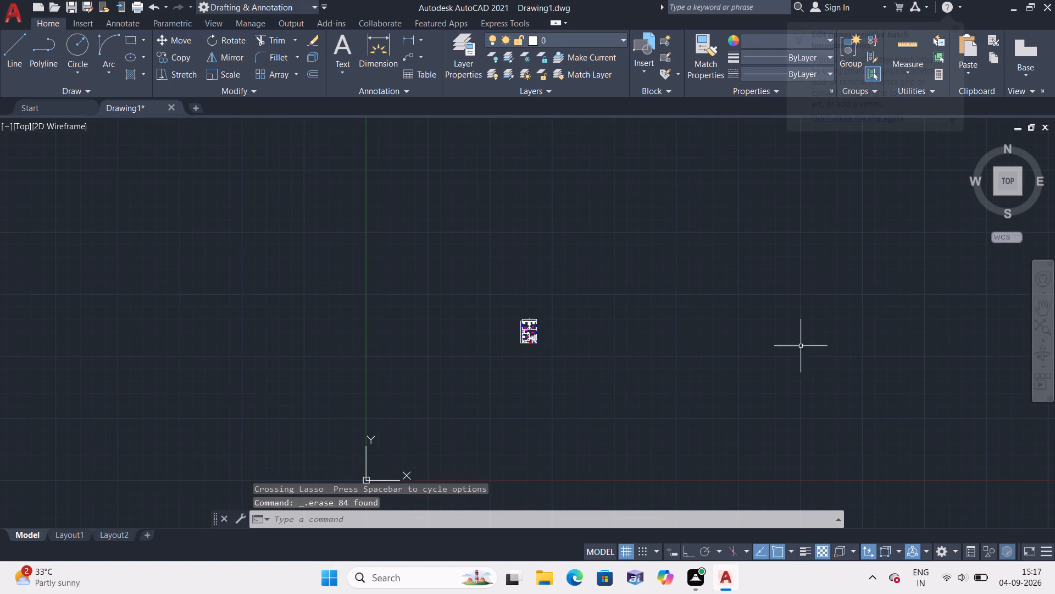
Examine the furnished house plan, looking closely at the KITCHEN, LIVINGHALL and BEDROOM3.
{"action": "scroll", "coordinate": [654, 340], "scroll_direction": "up", "scroll_amount": 3}
{"action": "scroll", "coordinate": [205, 320], "scroll_direction": "up", "scroll_amount": 3}
{"action": "middle_click_drag", "start_coordinate": [149, 283], "coordinate": [275, 464]}
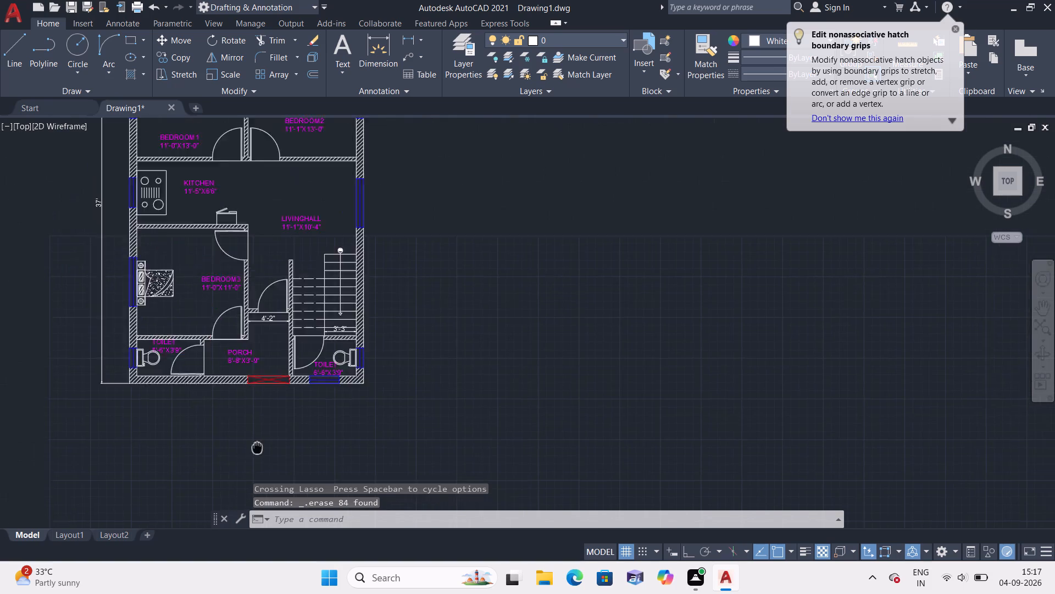
{"action": "middle_click_drag", "start_coordinate": [275, 464], "coordinate": [284, 470]}
{"action": "scroll", "coordinate": [297, 258], "scroll_direction": "up", "scroll_amount": 1}
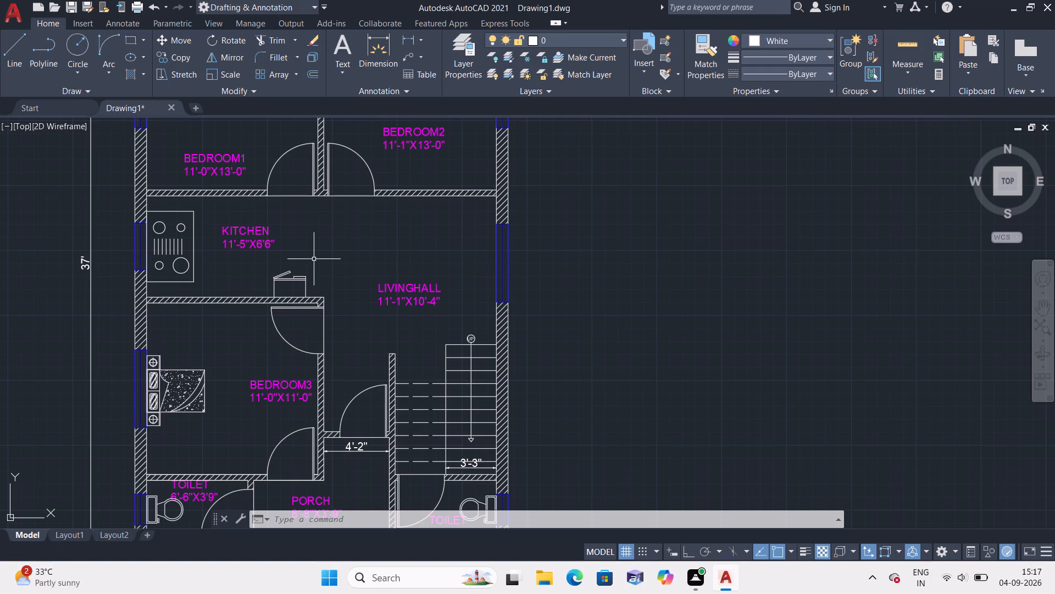
{"action": "scroll", "coordinate": [221, 294], "scroll_direction": "down", "scroll_amount": 1}
{"action": "scroll", "coordinate": [96, 245], "scroll_direction": "down", "scroll_amount": 1}
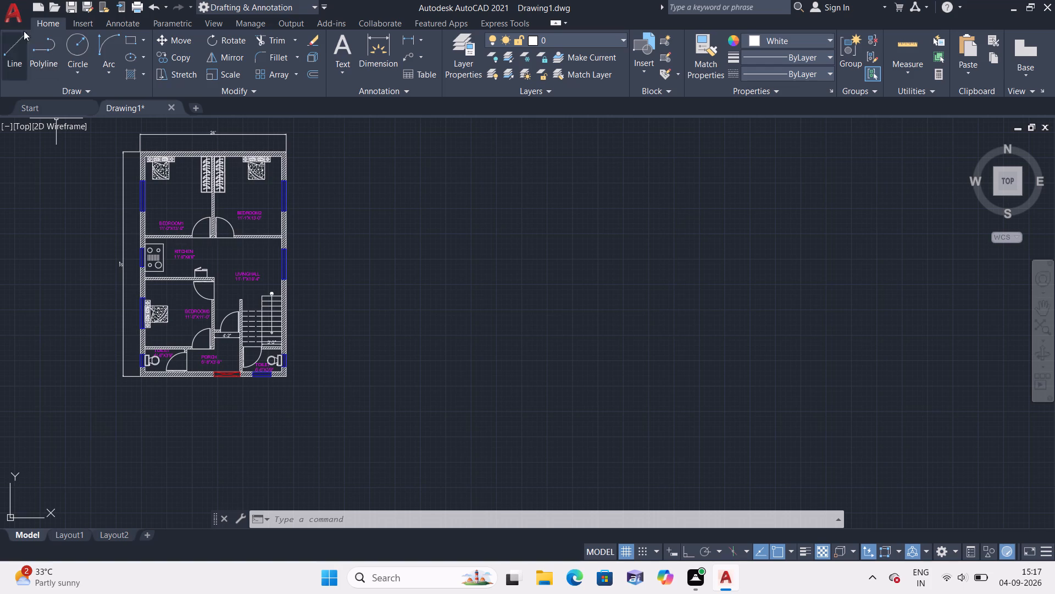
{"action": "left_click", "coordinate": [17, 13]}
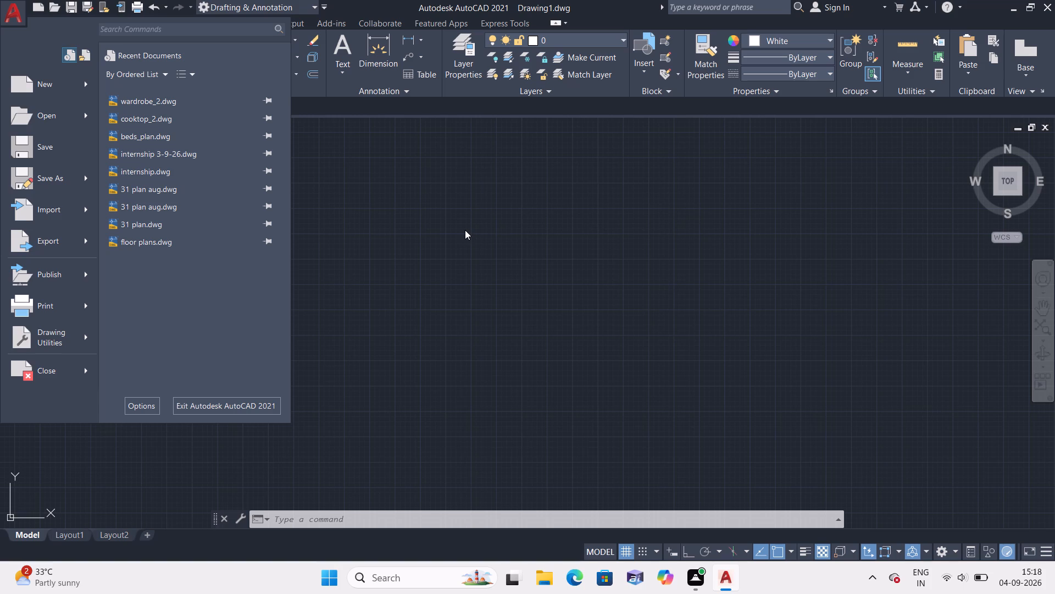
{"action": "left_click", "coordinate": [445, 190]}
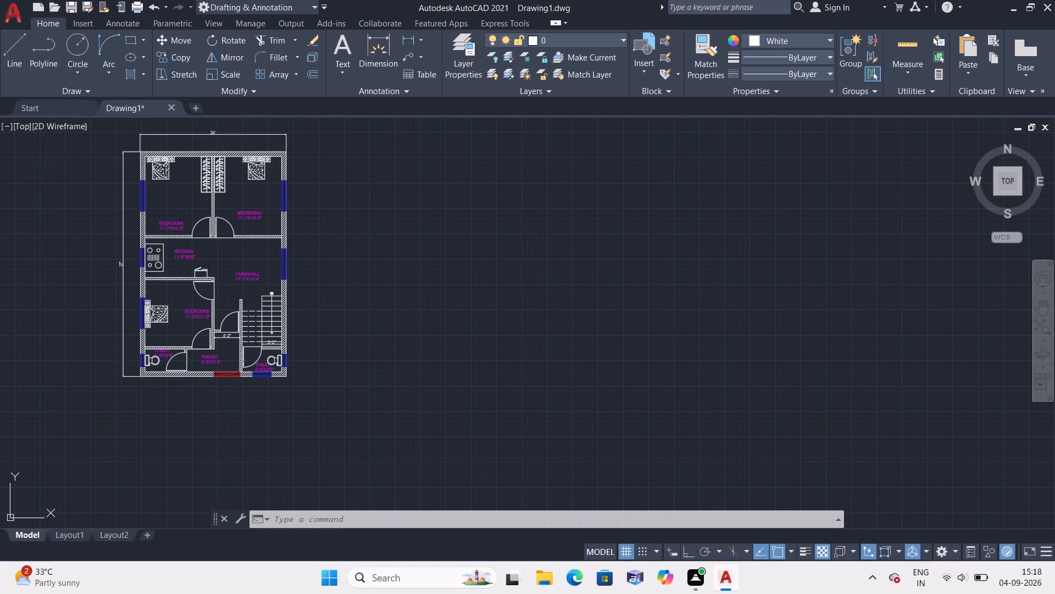
Switch to Google Chrome and search the web for "sink cad block".
{"action": "left_click", "coordinate": [384, 573]}
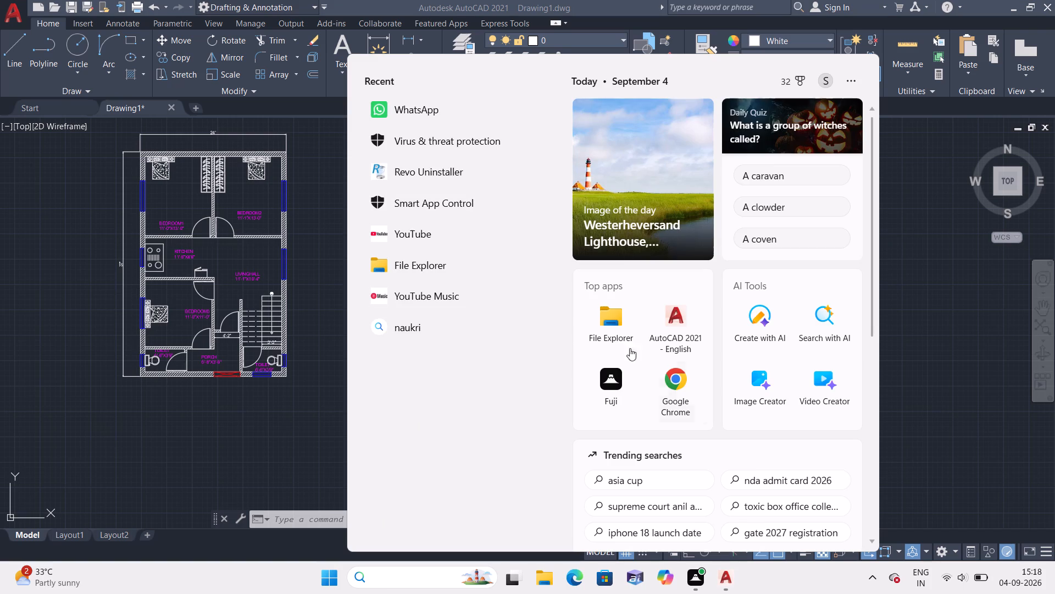
{"action": "left_click", "coordinate": [681, 378]}
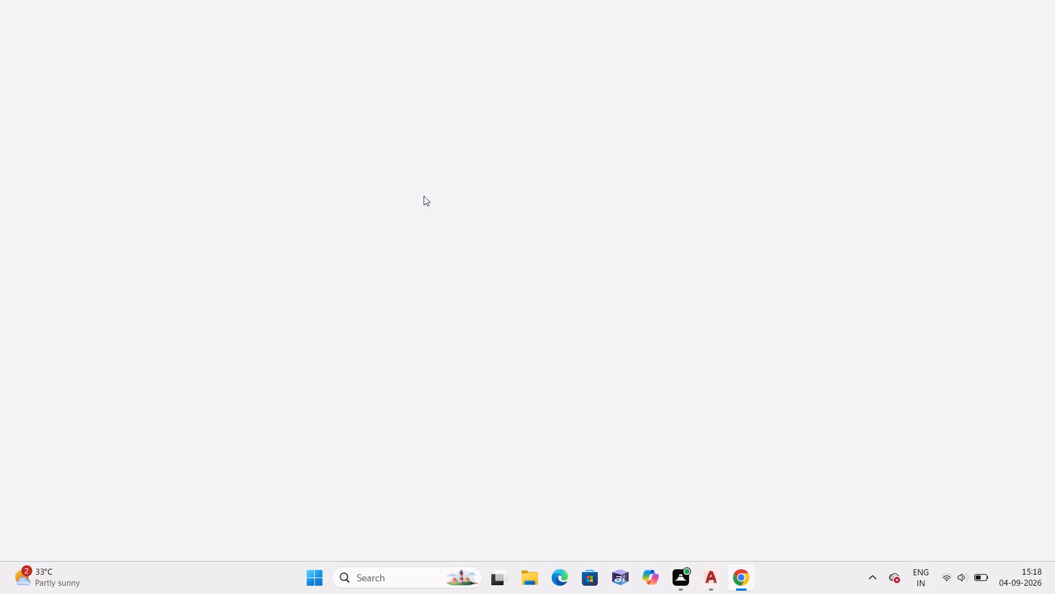
{"action": "left_click", "coordinate": [341, 278]}
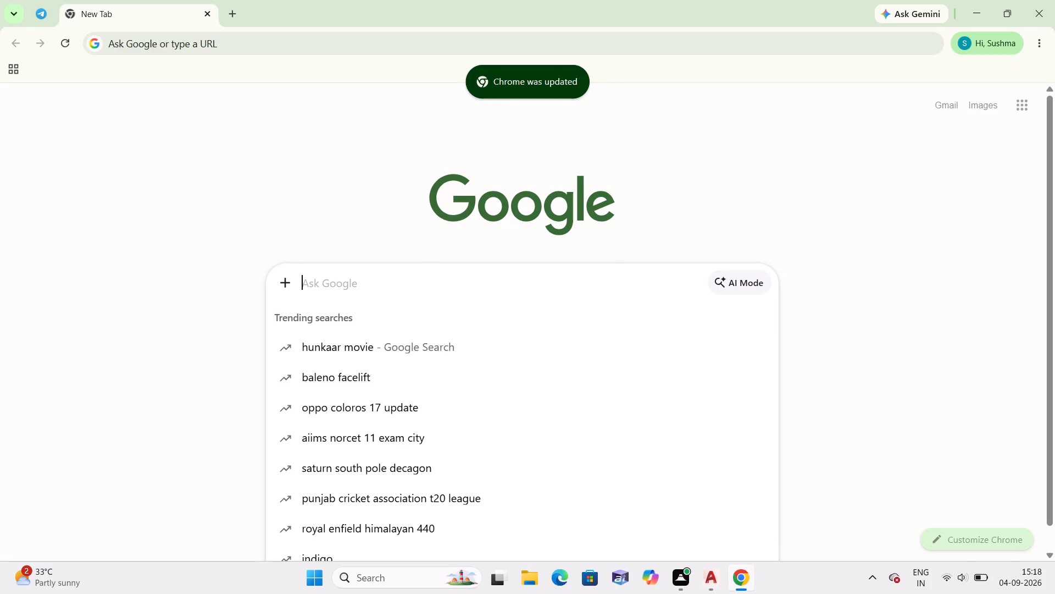
{"action": "type", "text": "sink"}
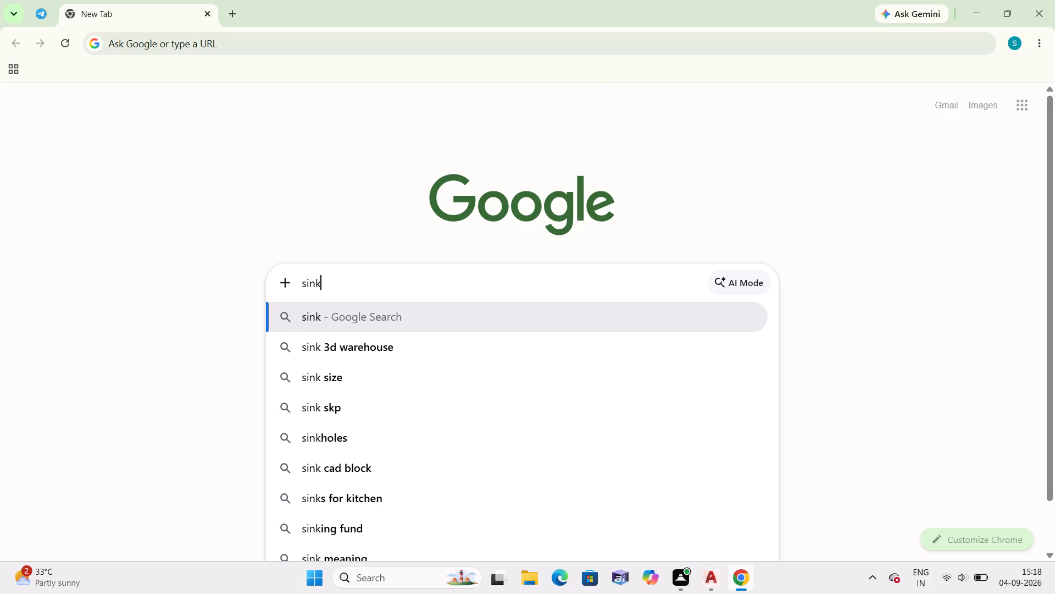
{"action": "key", "text": "space"}
{"action": "type", "text": "ca"}
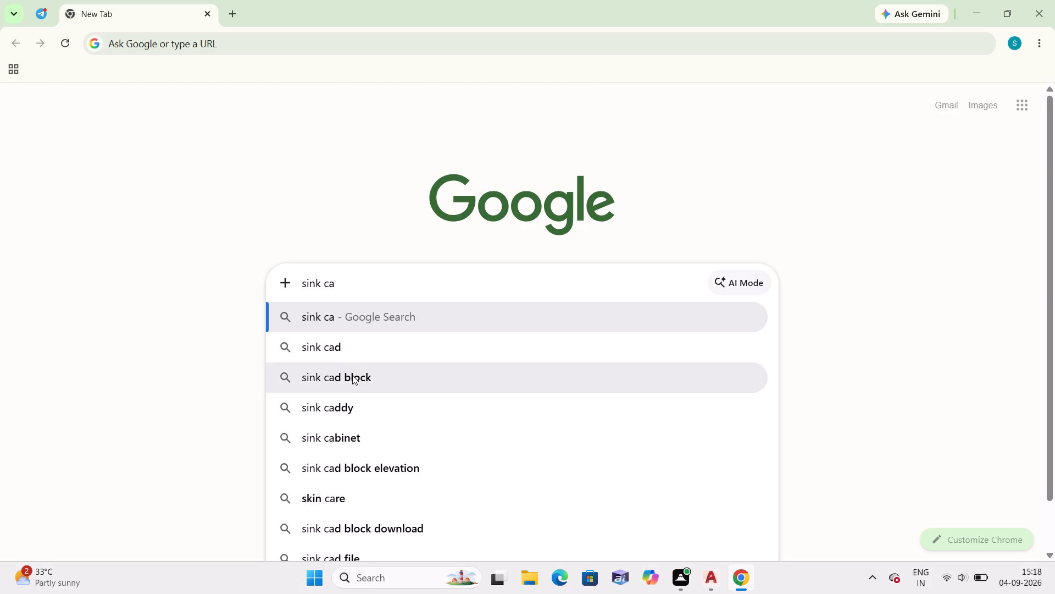
{"action": "left_click", "coordinate": [352, 377]}
Open the Kitchen Sink CAD blocks result from cad-block.com and examine the sink drawings and download details on its page.
{"action": "scroll", "coordinate": [458, 380], "scroll_direction": "down", "scroll_amount": 1}
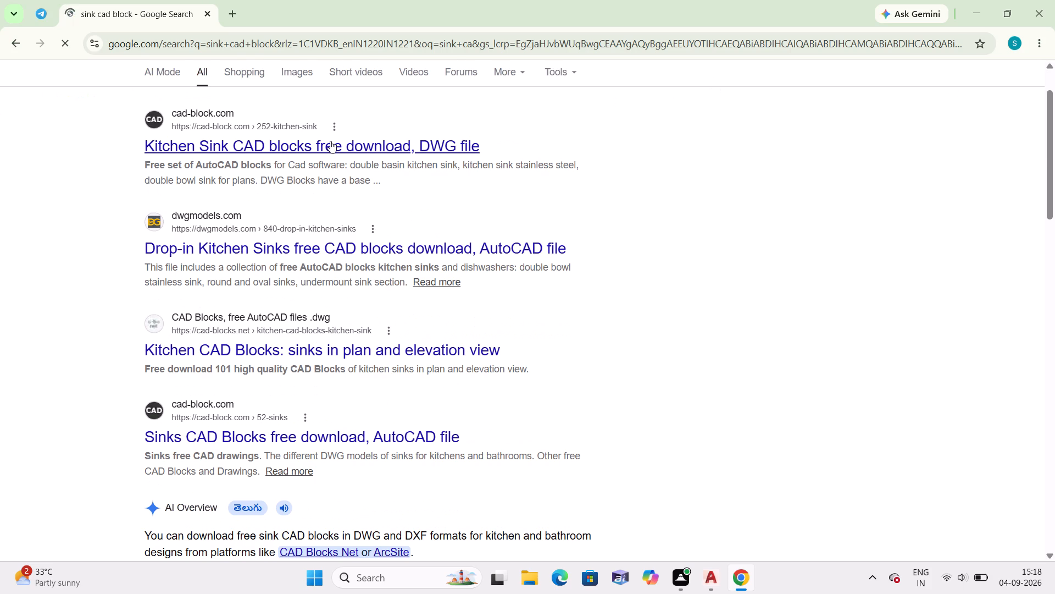
{"action": "left_click", "coordinate": [331, 140]}
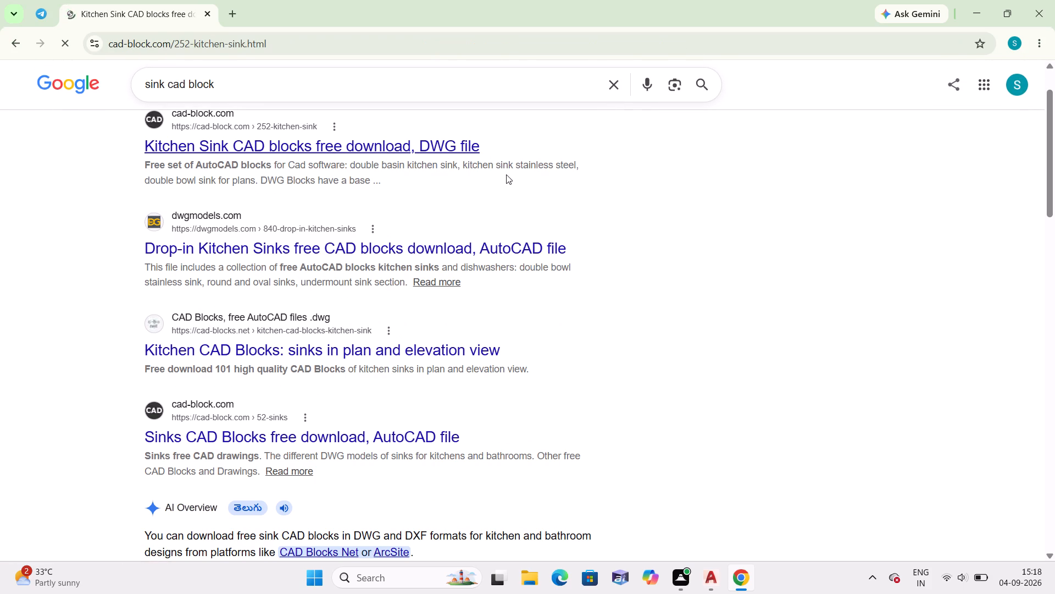
{"action": "scroll", "coordinate": [525, 199], "scroll_direction": "down", "scroll_amount": 1}
{"action": "scroll", "coordinate": [578, 271], "scroll_direction": "down", "scroll_amount": 2}
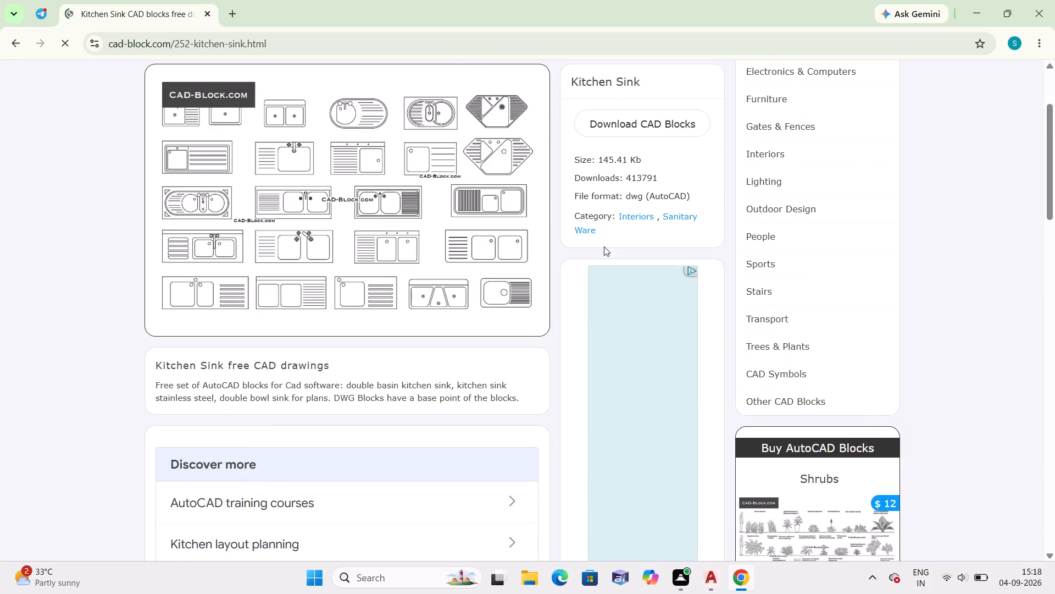
{"action": "scroll", "coordinate": [528, 180], "scroll_direction": "down", "scroll_amount": 3}
{"action": "middle_click_drag", "start_coordinate": [530, 165], "coordinate": [543, 227]}
{"action": "scroll", "coordinate": [547, 239], "scroll_direction": "down", "scroll_amount": 1}
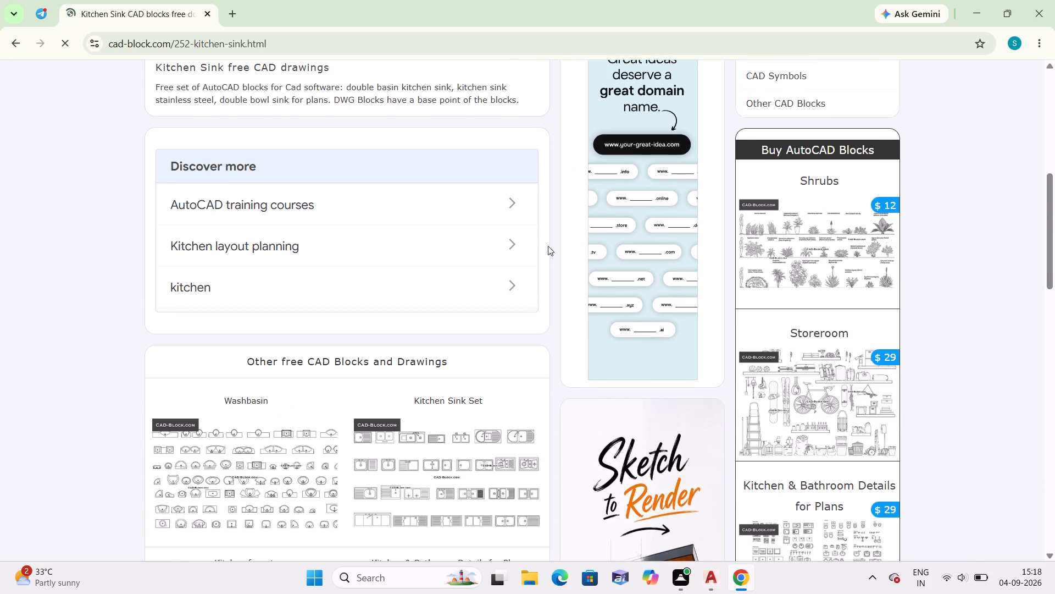
{"action": "scroll", "coordinate": [548, 246], "scroll_direction": "down", "scroll_amount": 2}
{"action": "scroll", "coordinate": [490, 202], "scroll_direction": "up", "scroll_amount": 12}
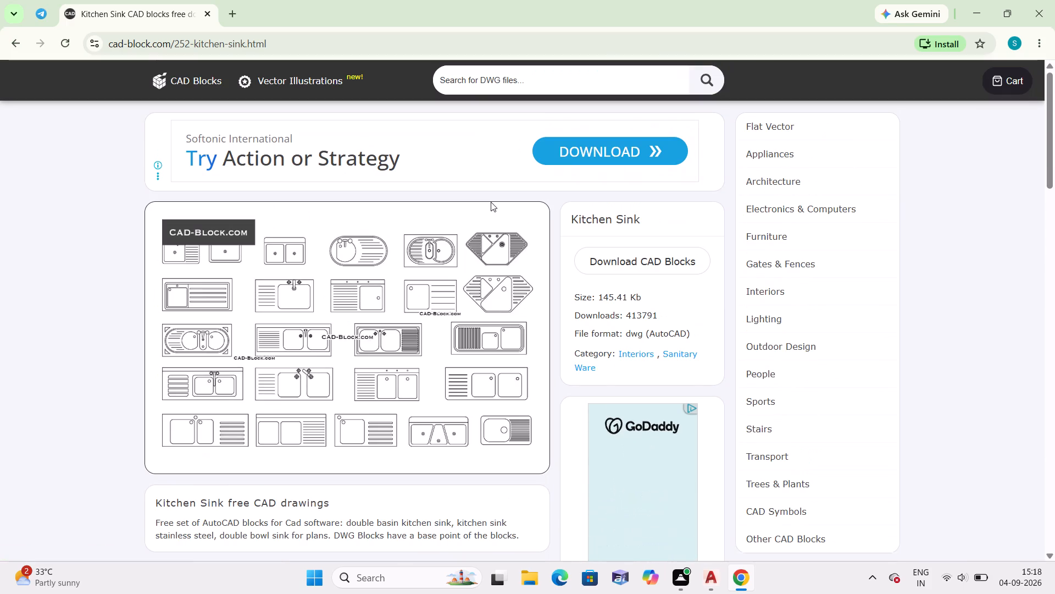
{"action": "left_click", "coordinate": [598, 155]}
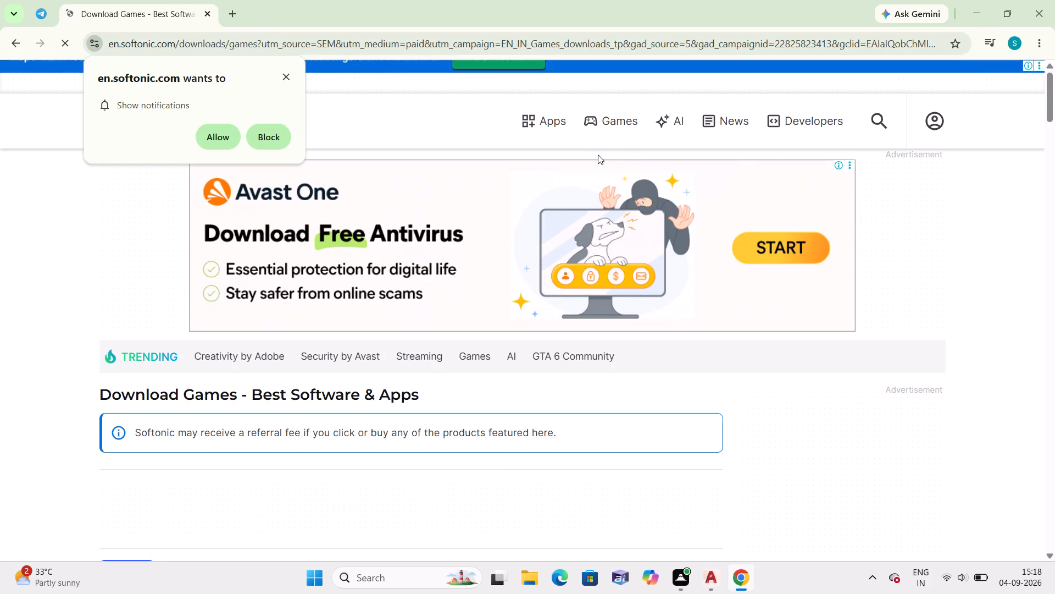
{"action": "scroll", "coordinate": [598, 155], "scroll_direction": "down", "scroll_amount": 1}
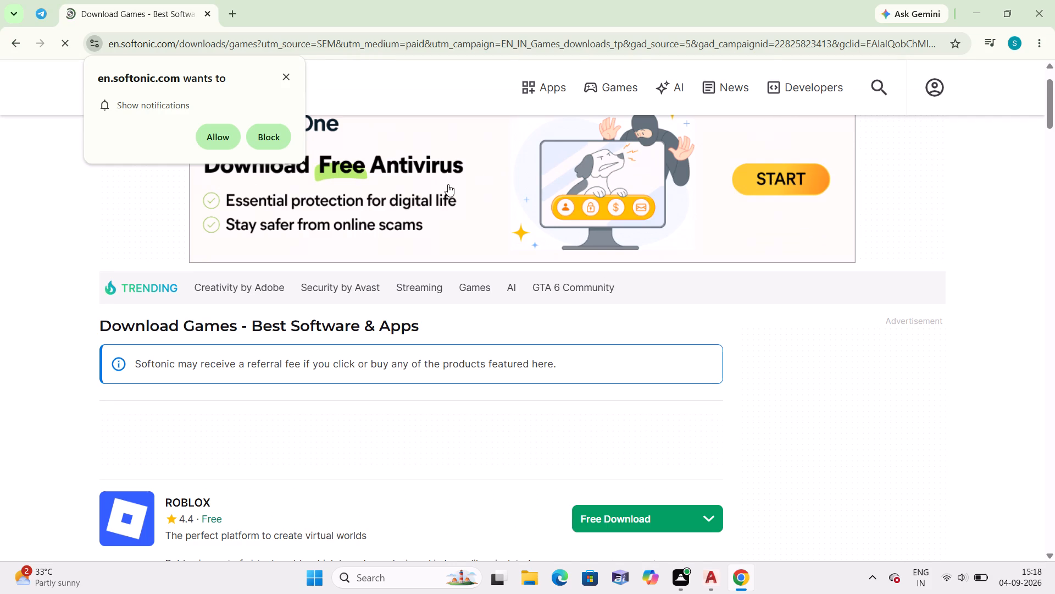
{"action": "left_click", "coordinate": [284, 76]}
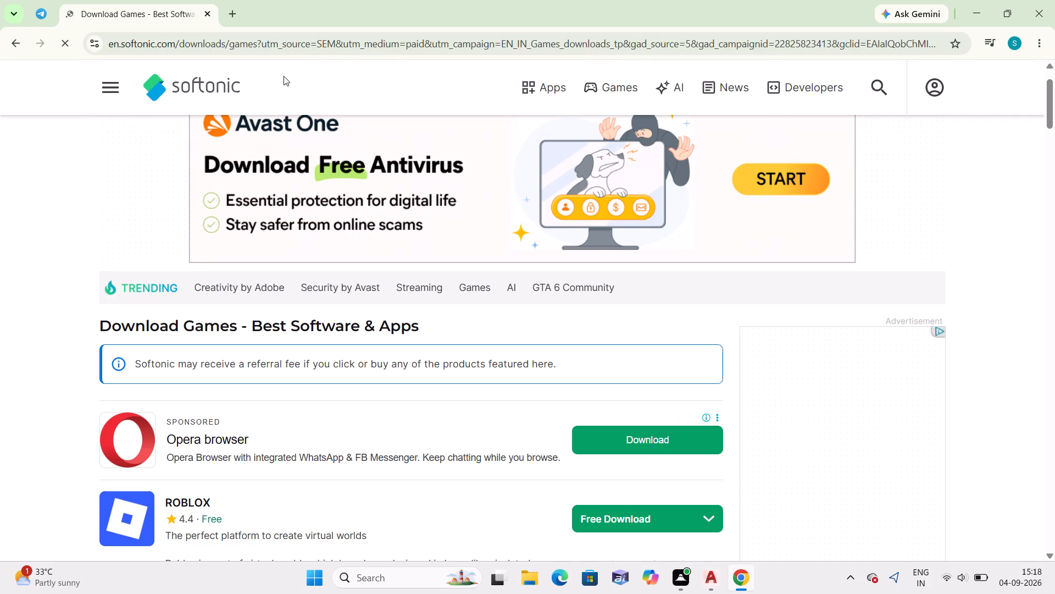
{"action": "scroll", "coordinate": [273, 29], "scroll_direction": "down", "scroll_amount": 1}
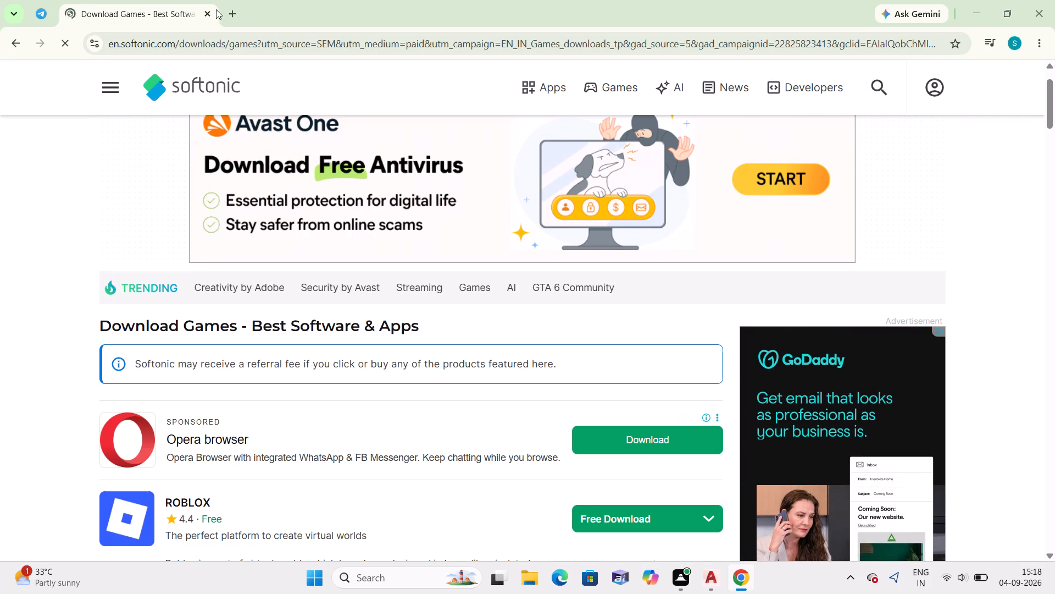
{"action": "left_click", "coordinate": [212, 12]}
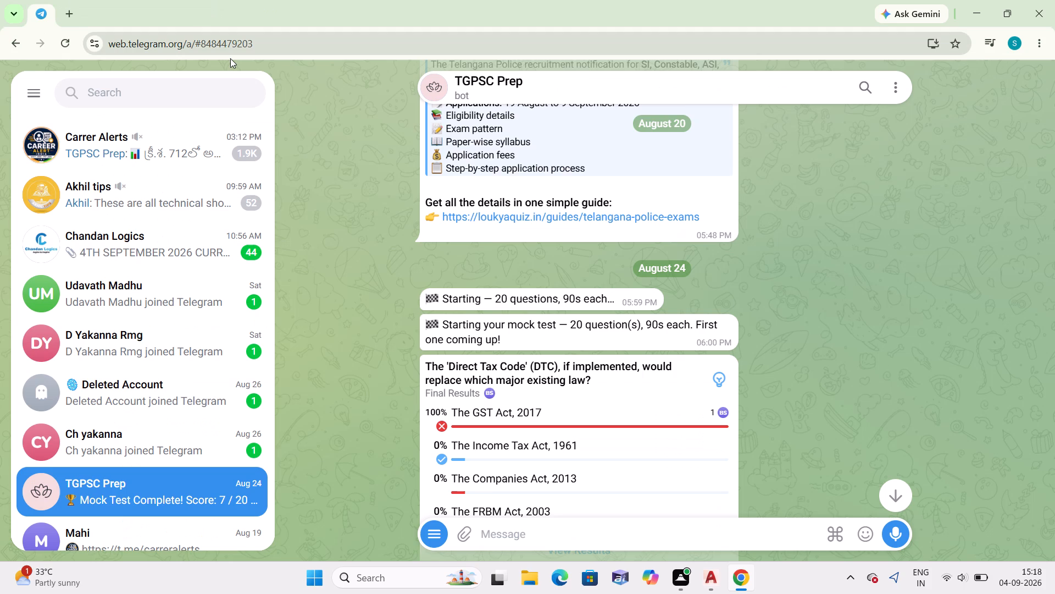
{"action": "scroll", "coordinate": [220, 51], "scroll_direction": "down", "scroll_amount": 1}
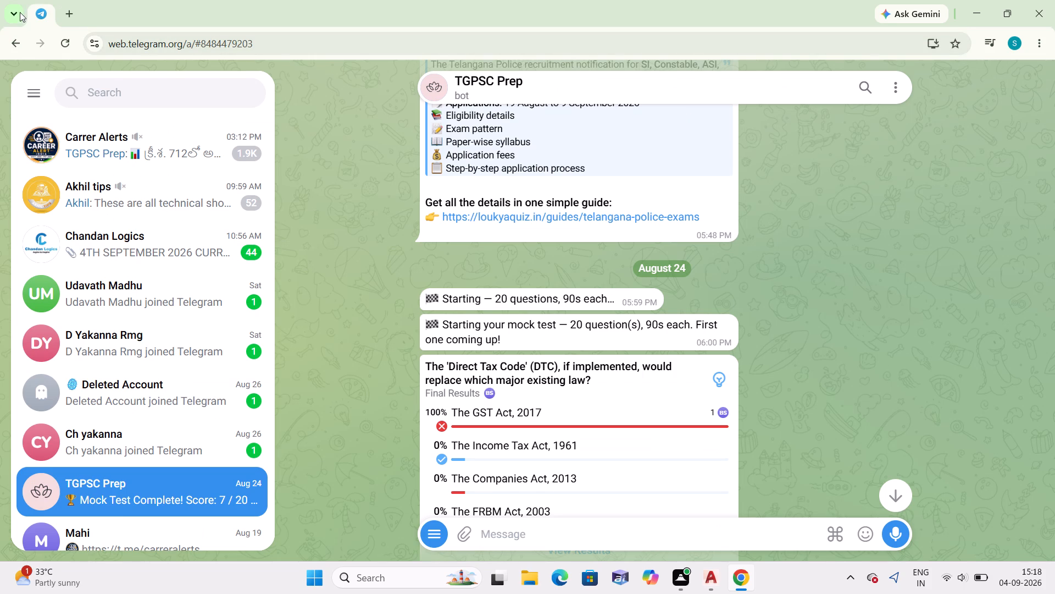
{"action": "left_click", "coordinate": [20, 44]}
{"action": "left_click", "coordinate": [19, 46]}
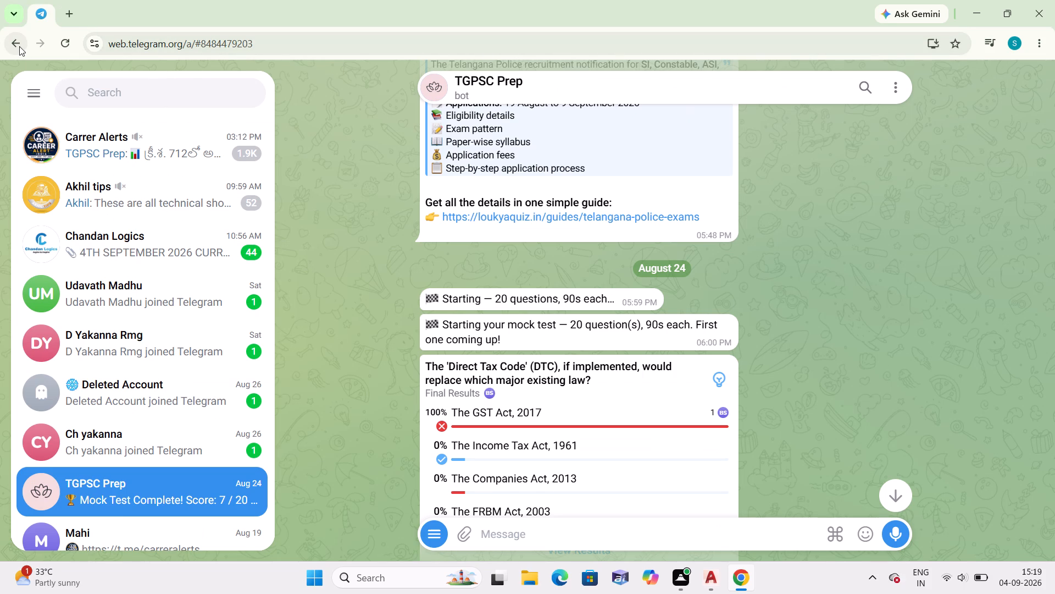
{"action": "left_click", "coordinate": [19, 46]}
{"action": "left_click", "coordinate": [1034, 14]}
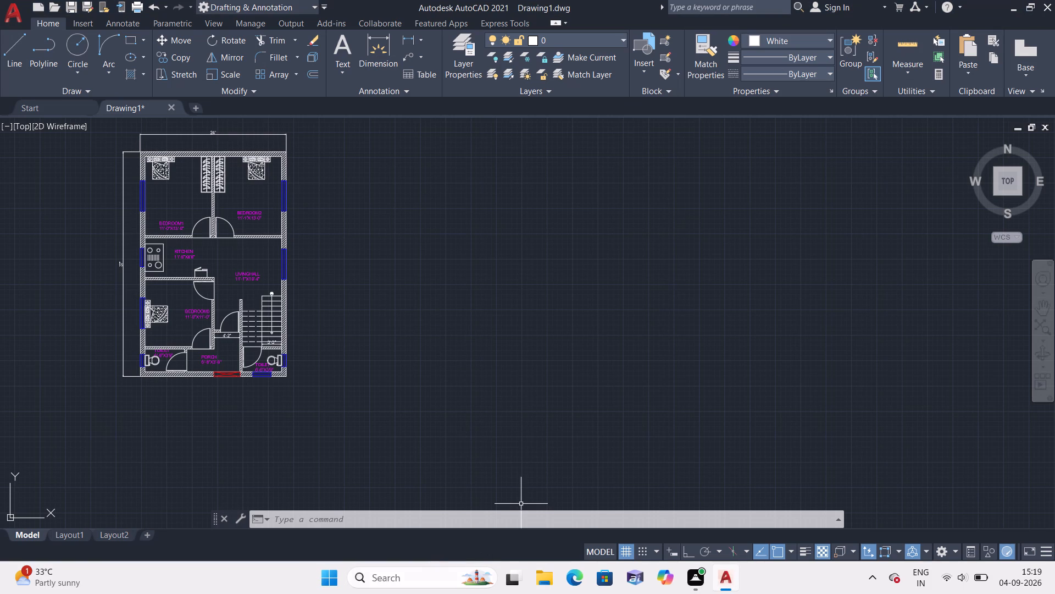
Switch to Google Chrome and search the web for "sink autocad block free download".
{"action": "left_click", "coordinate": [379, 579]}
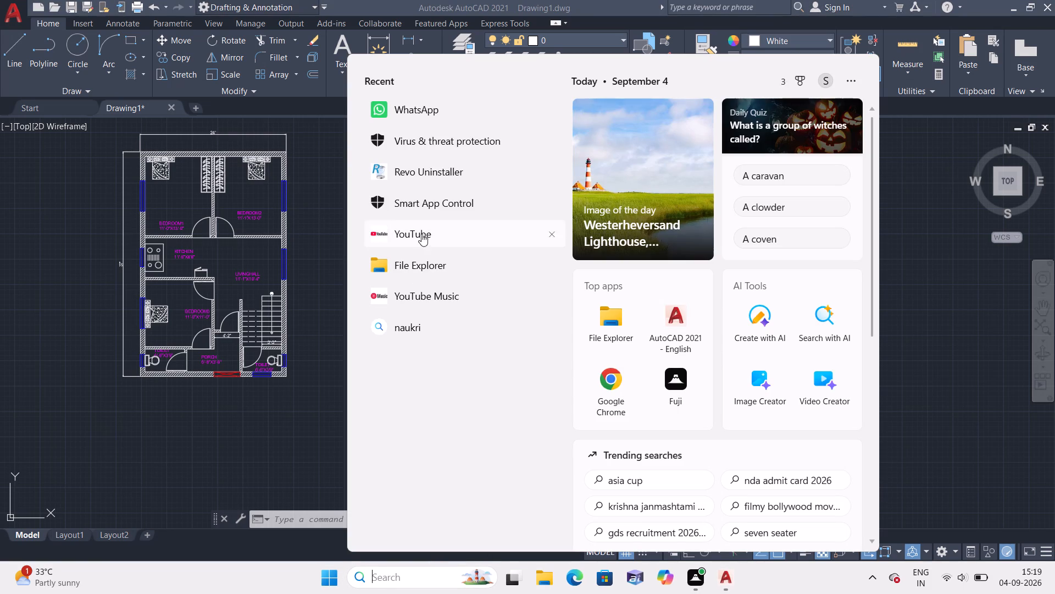
{"action": "left_click", "coordinate": [615, 378]}
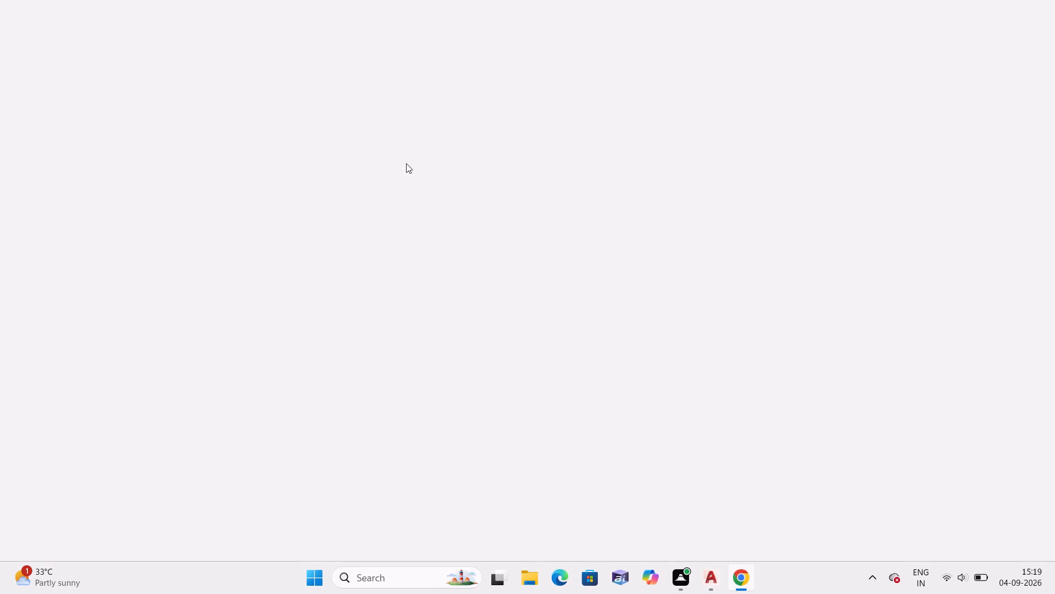
{"action": "left_click", "coordinate": [349, 288]}
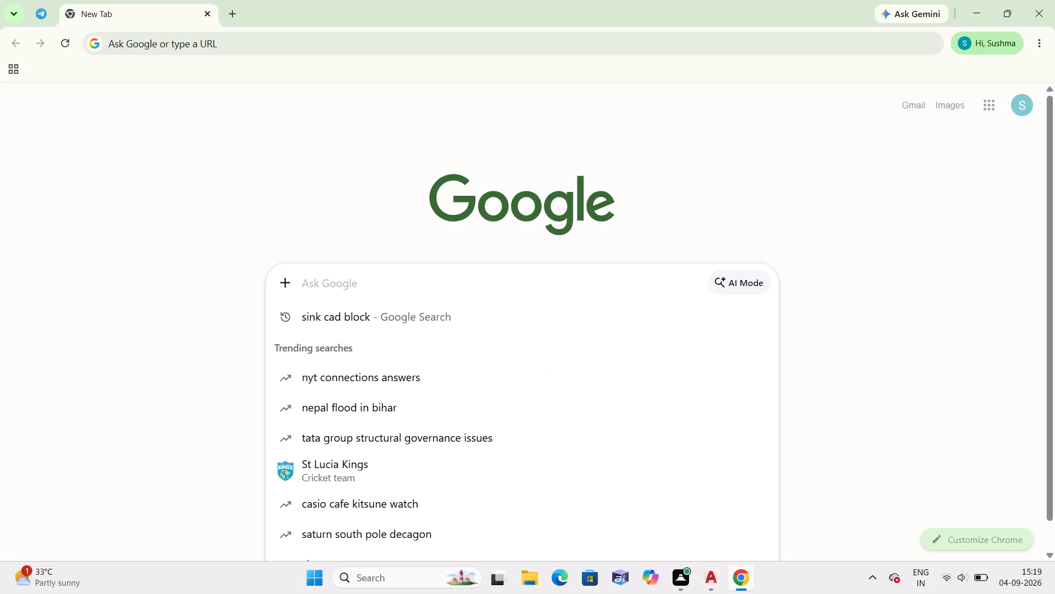
{"action": "type", "text": "sink"}
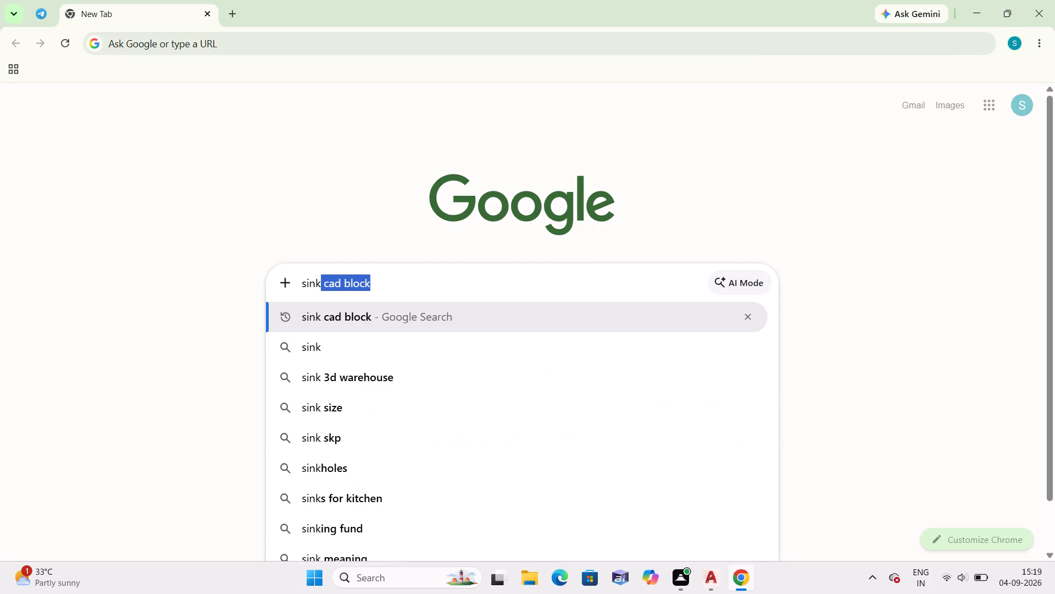
{"action": "key", "text": "space"}
{"action": "type", "text": "for aut"}
{"action": "type", "text": "ocad"}
{"action": "key", "text": "space"}
{"action": "type", "text": "blo"}
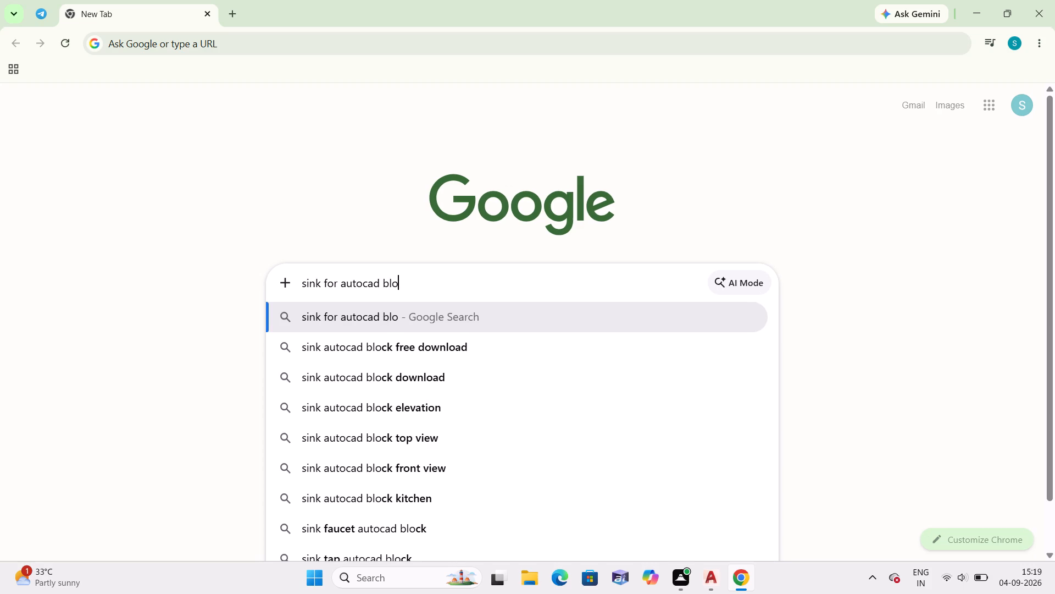
{"action": "left_click", "coordinate": [363, 345]}
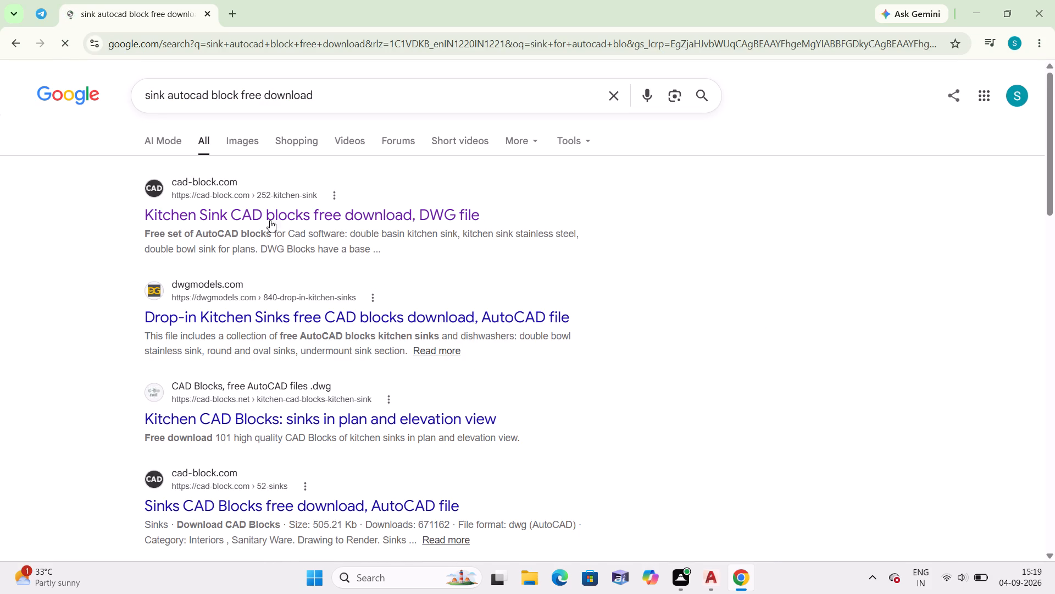
Download kitchen_sink.dwg from cad-block.com's Kitchen Sink CAD blocks page and open the file in AutoCAD.
{"action": "left_click", "coordinate": [270, 219]}
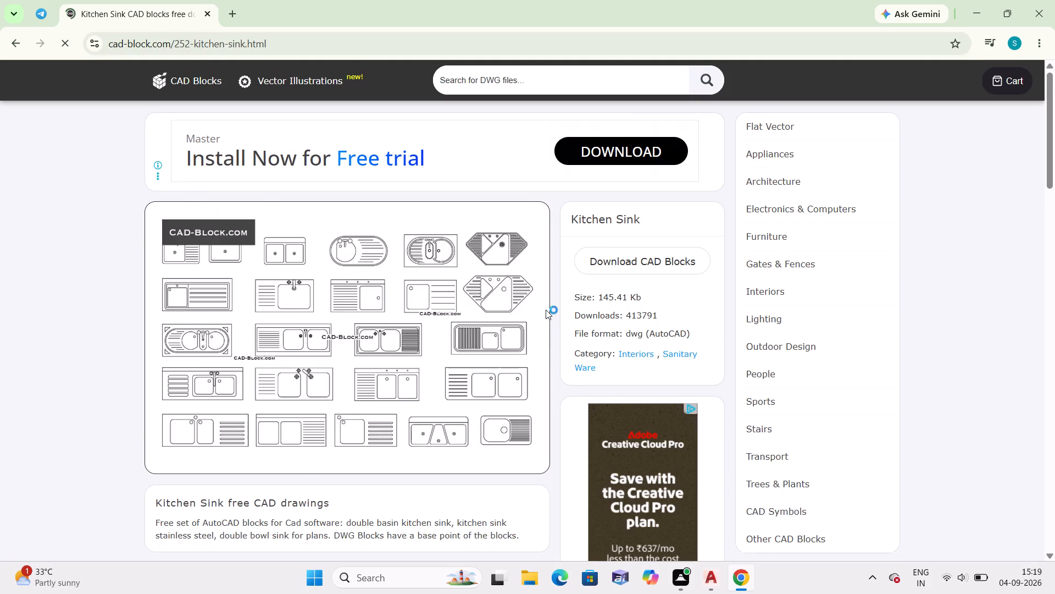
{"action": "scroll", "coordinate": [535, 304], "scroll_direction": "down", "scroll_amount": 1}
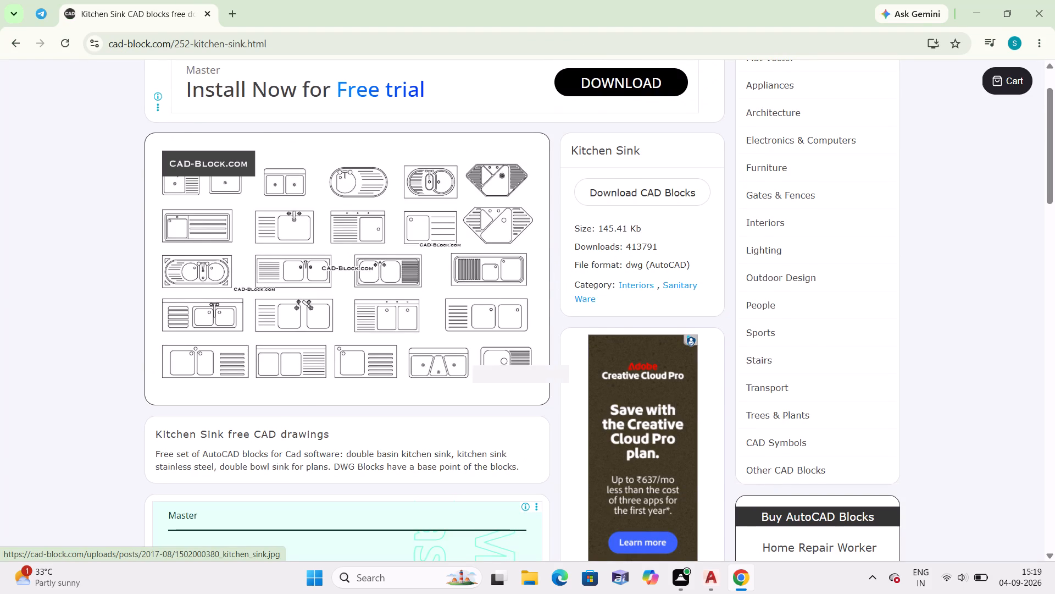
{"action": "scroll", "coordinate": [399, 260], "scroll_direction": "up", "scroll_amount": 3}
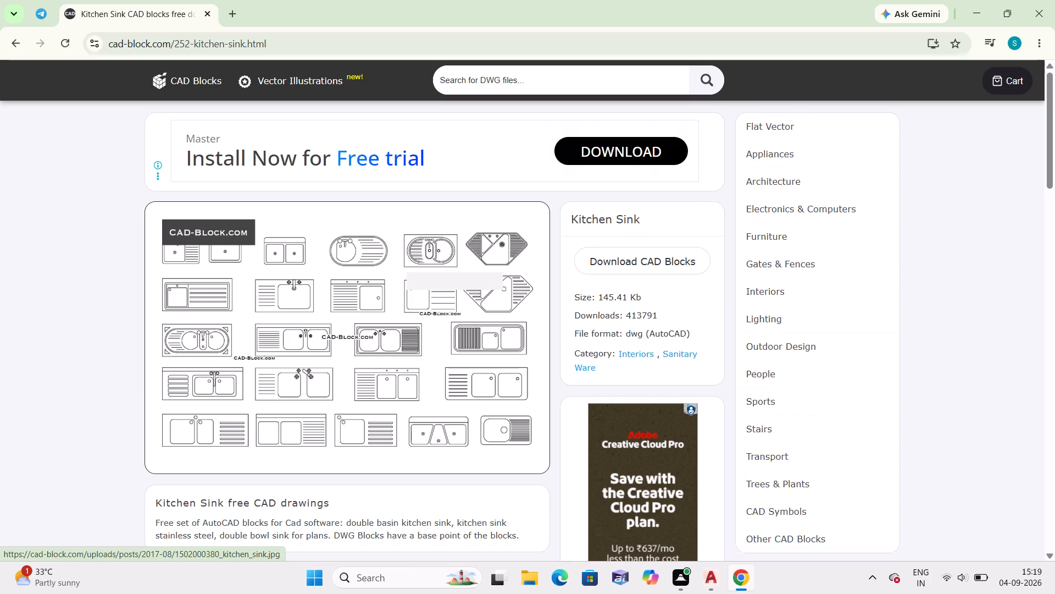
{"action": "left_click", "coordinate": [628, 265]}
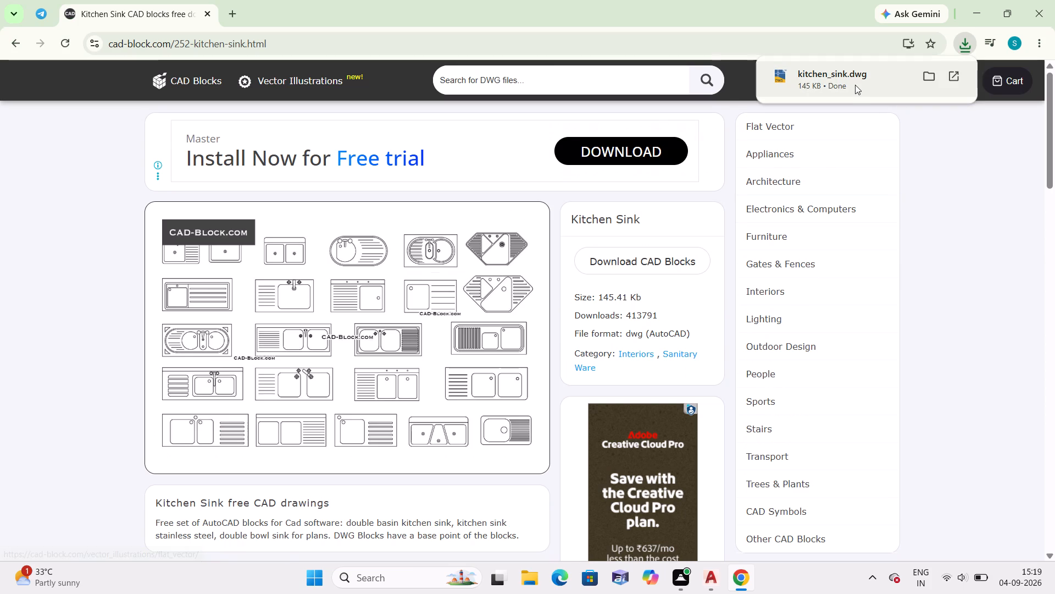
{"action": "left_click", "coordinate": [855, 84]}
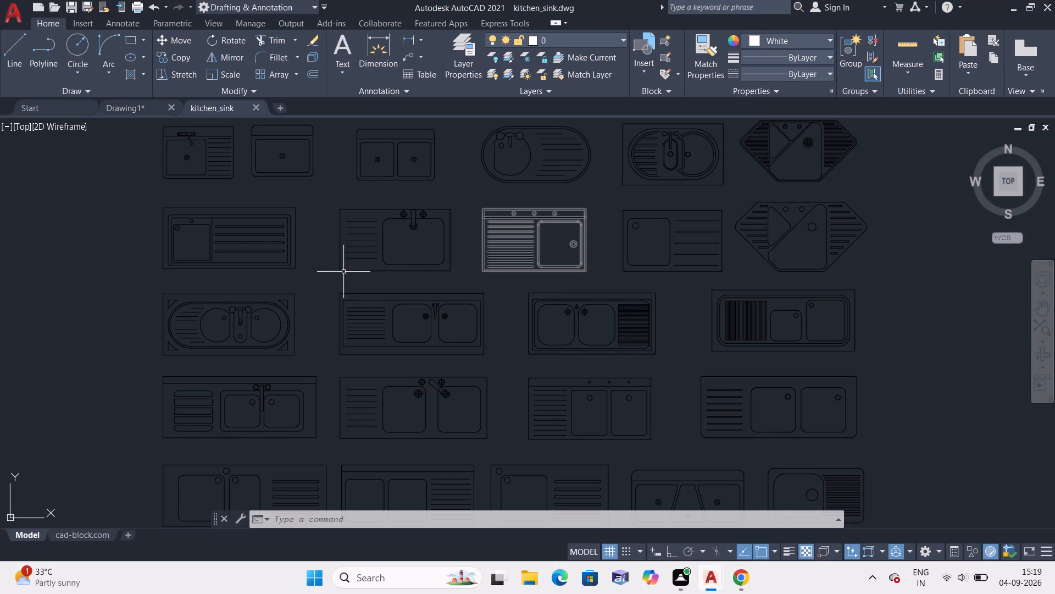
Set the colour of all the sink blocks in kitchen_sink to ByBlock.
{"action": "scroll", "coordinate": [348, 268], "scroll_direction": "down", "scroll_amount": 1}
{"action": "scroll", "coordinate": [449, 245], "scroll_direction": "down", "scroll_amount": 1}
{"action": "left_click", "coordinate": [802, 43]}
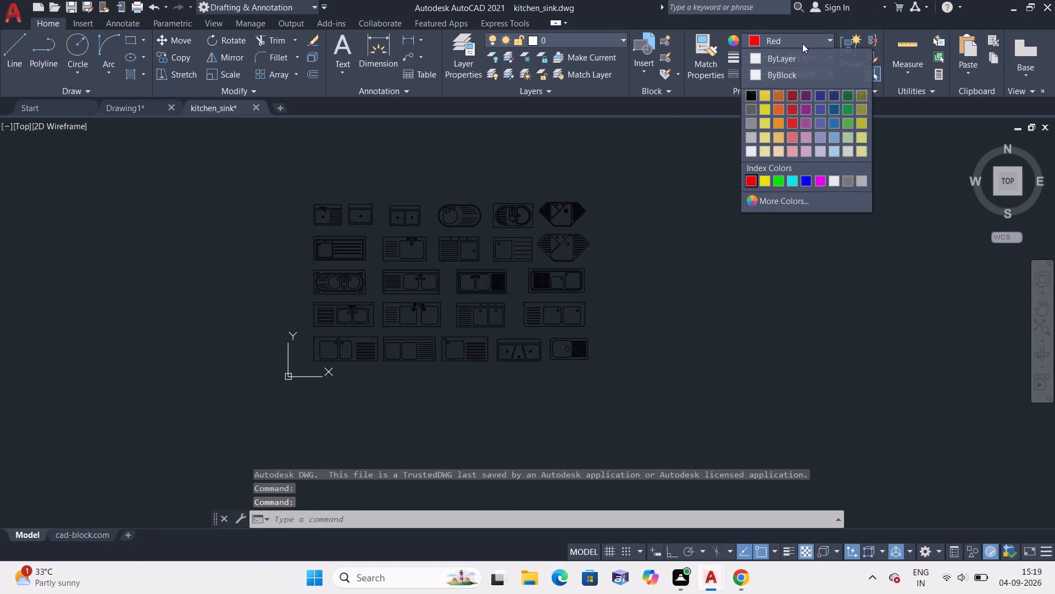
{"action": "left_click", "coordinate": [759, 74]}
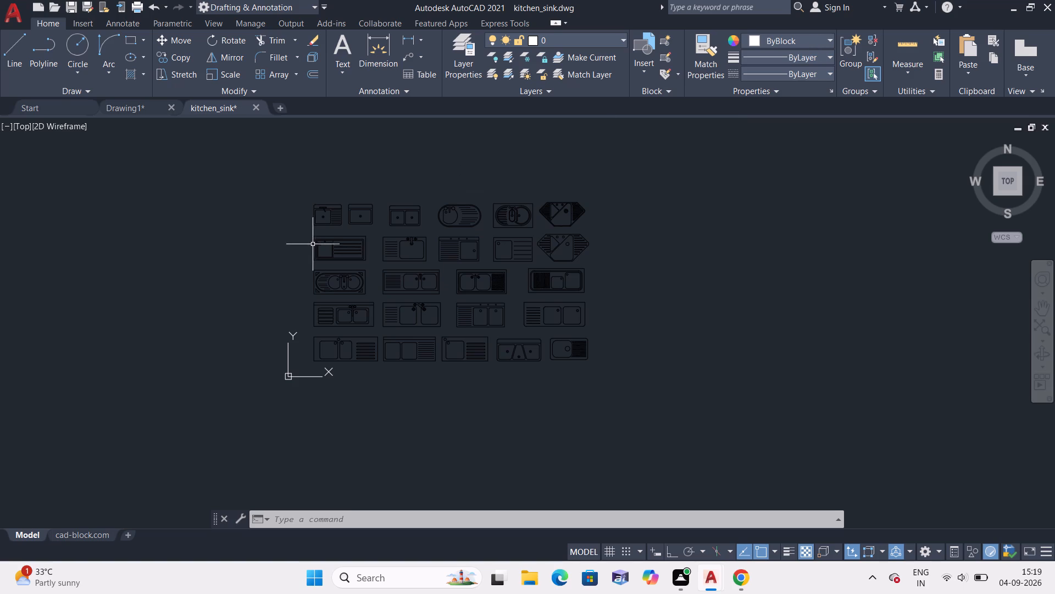
{"action": "left_click", "coordinate": [601, 171]}
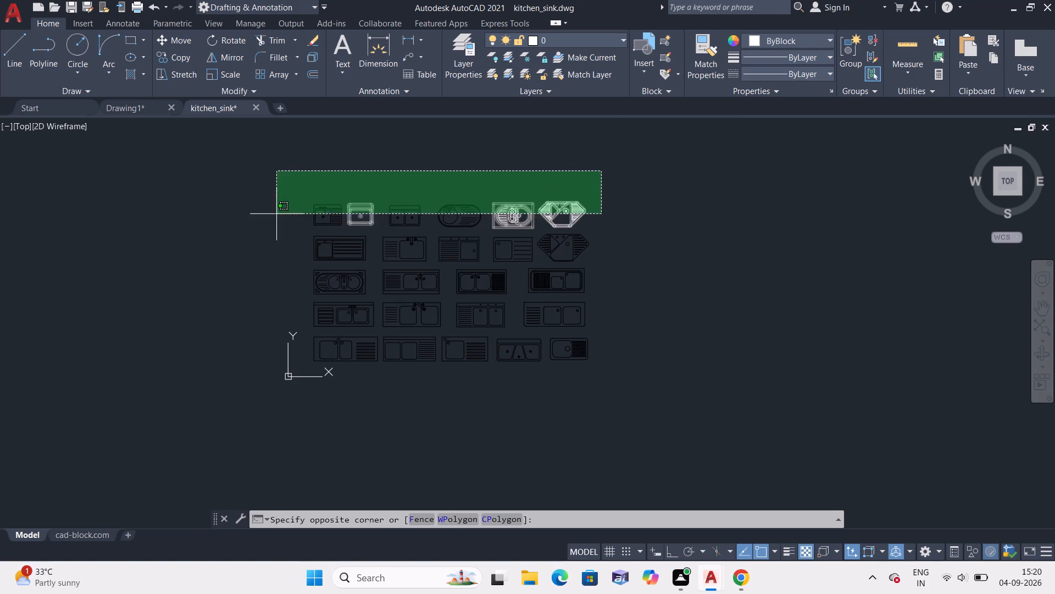
{"action": "left_click", "coordinate": [230, 394]}
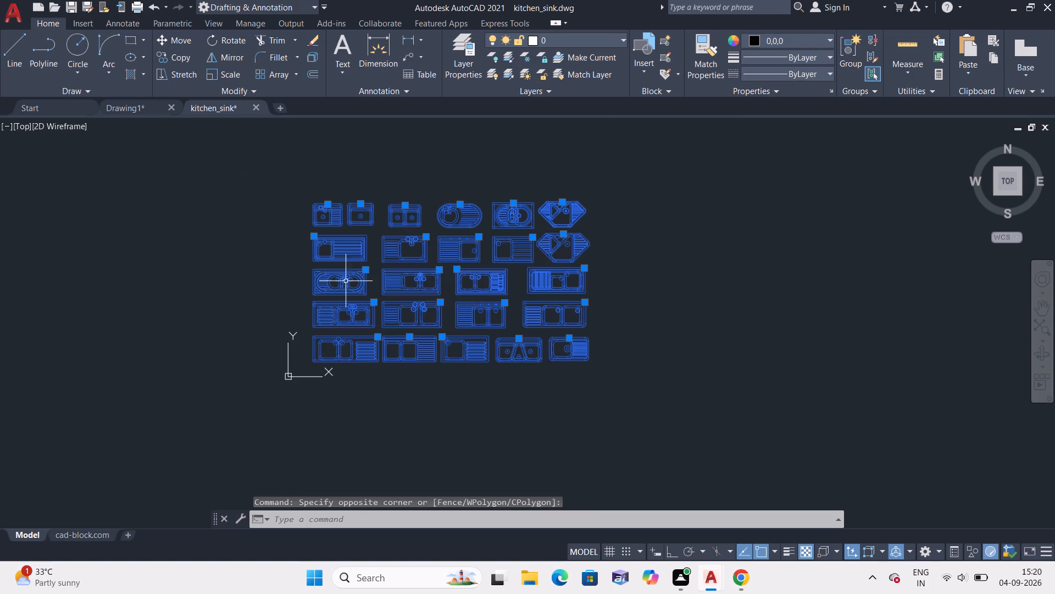
{"action": "left_click", "coordinate": [809, 41]}
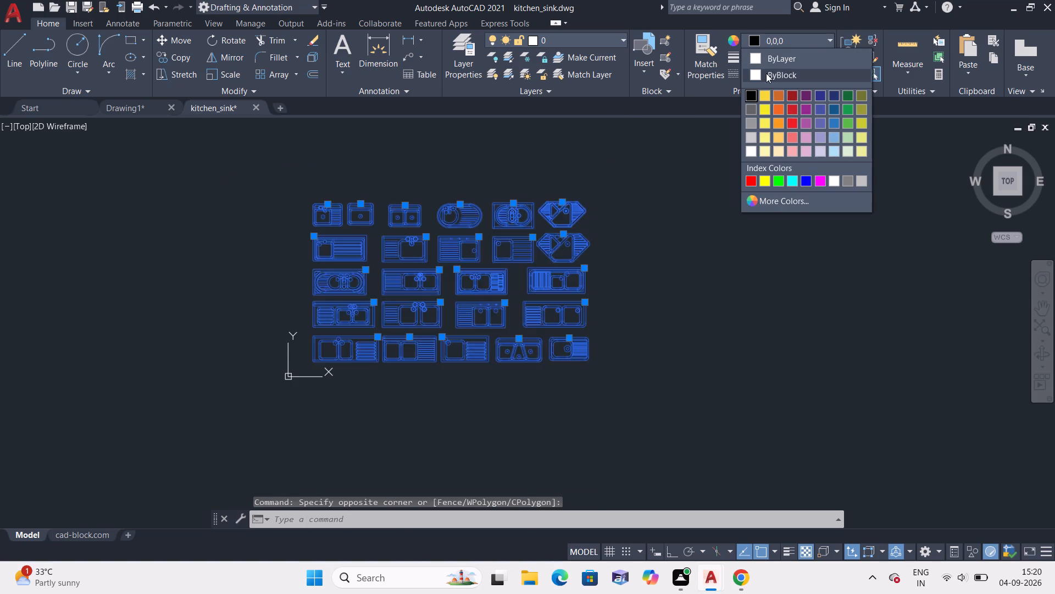
{"action": "left_click", "coordinate": [760, 70]}
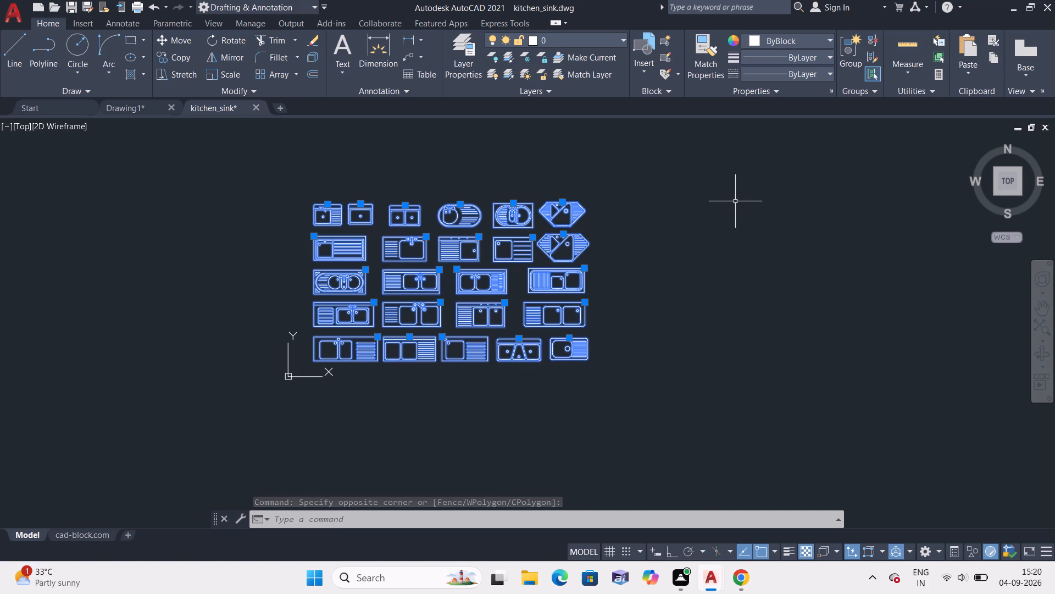
{"action": "key", "text": "Escape"}
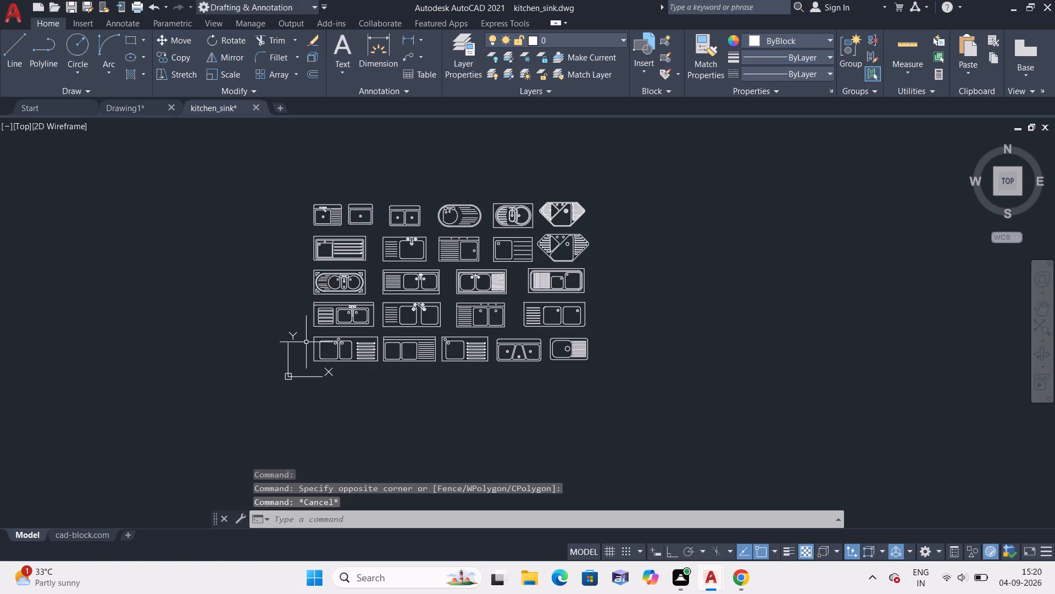
Copy the single-bowl sink with drainboard and tap, second in the second row, into Drawing1, placing it beside the house plan.
{"action": "scroll", "coordinate": [372, 231], "scroll_direction": "up", "scroll_amount": 2}
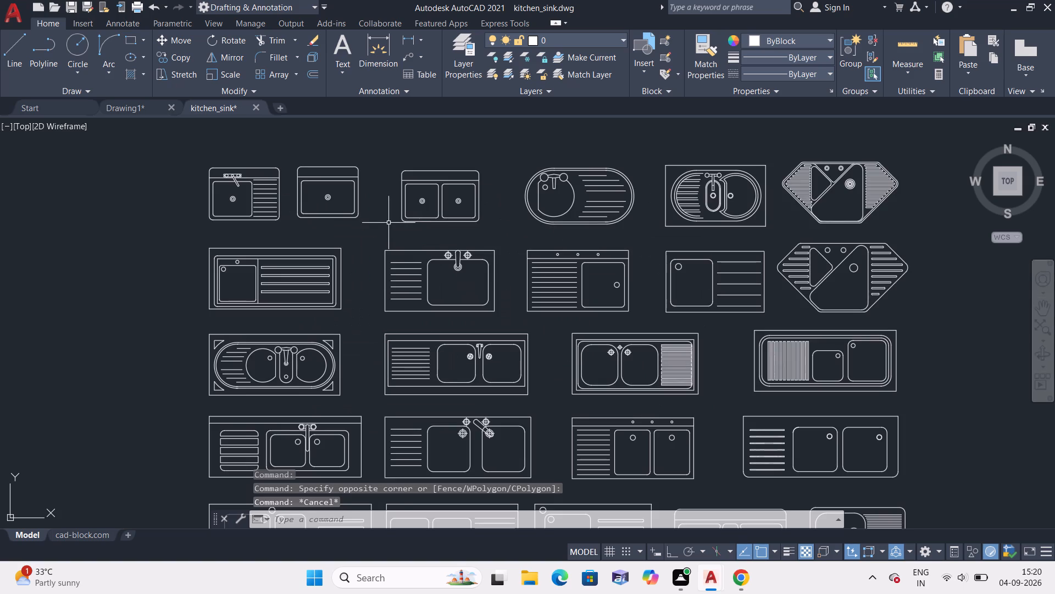
{"action": "scroll", "coordinate": [390, 222], "scroll_direction": "down", "scroll_amount": 1}
{"action": "middle_click_drag", "start_coordinate": [388, 222], "coordinate": [353, 175]}
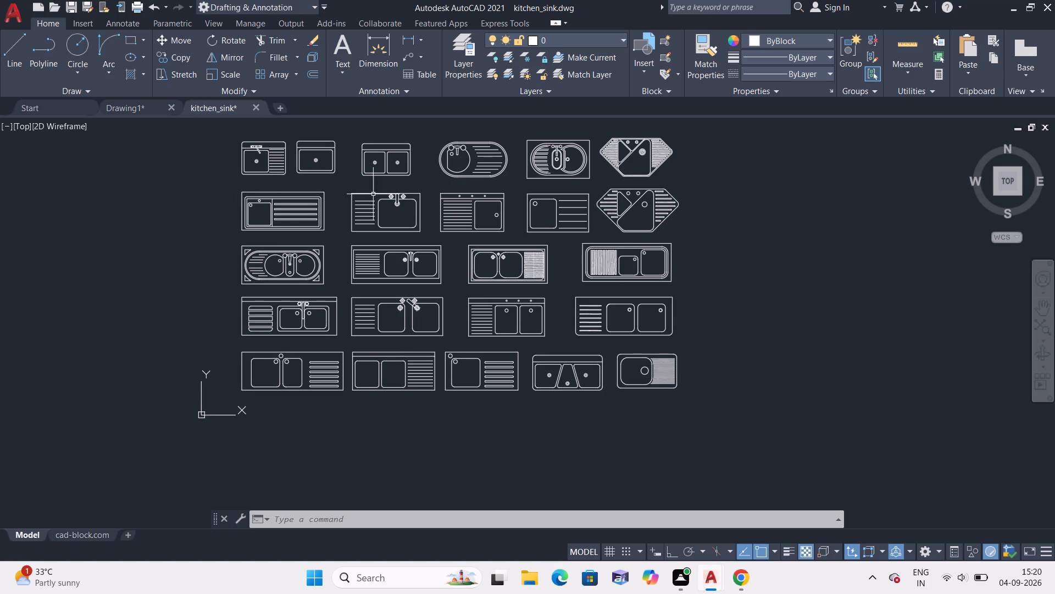
{"action": "scroll", "coordinate": [384, 192], "scroll_direction": "up", "scroll_amount": 1}
{"action": "left_click", "coordinate": [434, 185]}
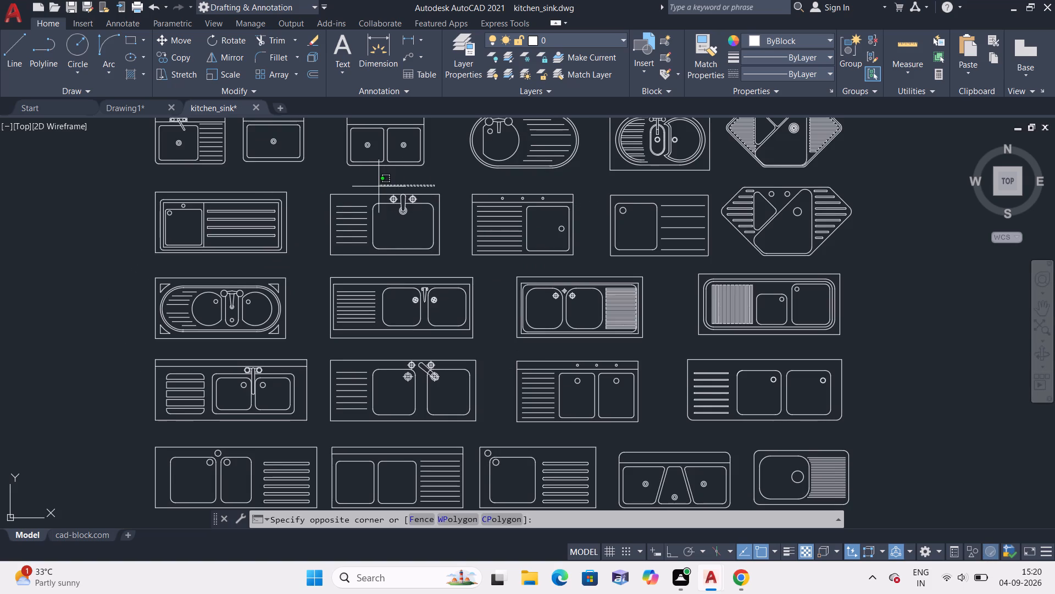
{"action": "left_click", "coordinate": [324, 267]}
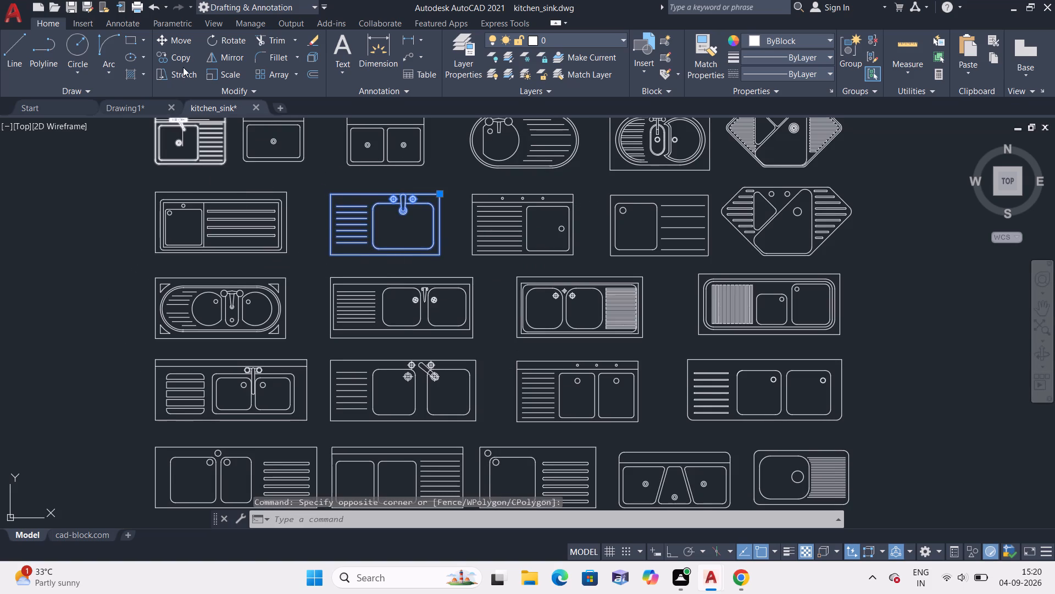
{"action": "key", "text": "ctrl+c"}
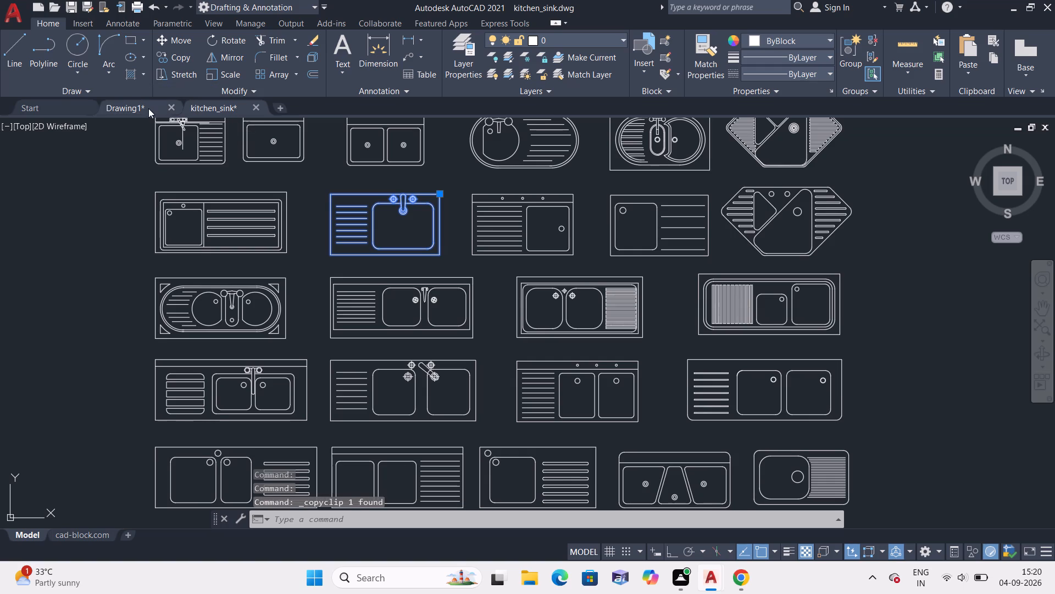
{"action": "left_click", "coordinate": [147, 107]}
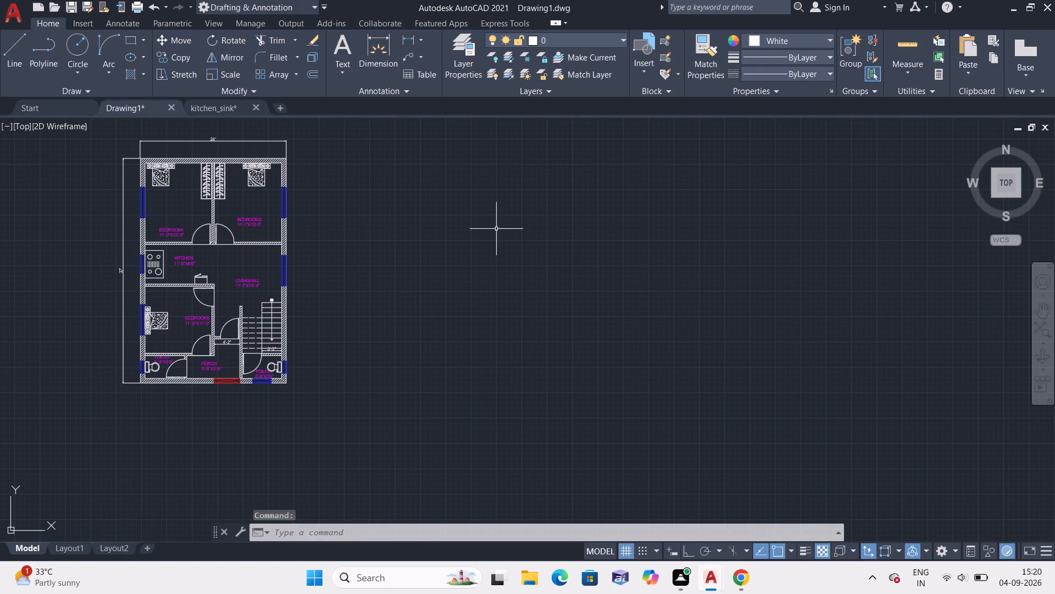
{"action": "key", "text": "ctrl+v"}
{"action": "left_click", "coordinate": [496, 229]}
{"action": "scroll", "coordinate": [496, 258], "scroll_direction": "down", "scroll_amount": 2}
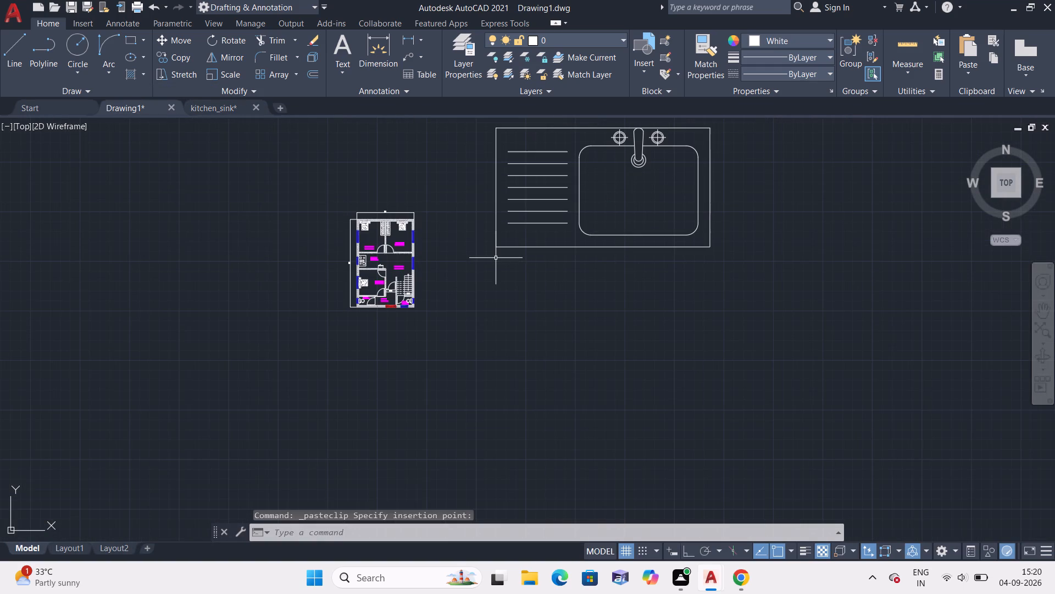
{"action": "key", "text": "Escape"}
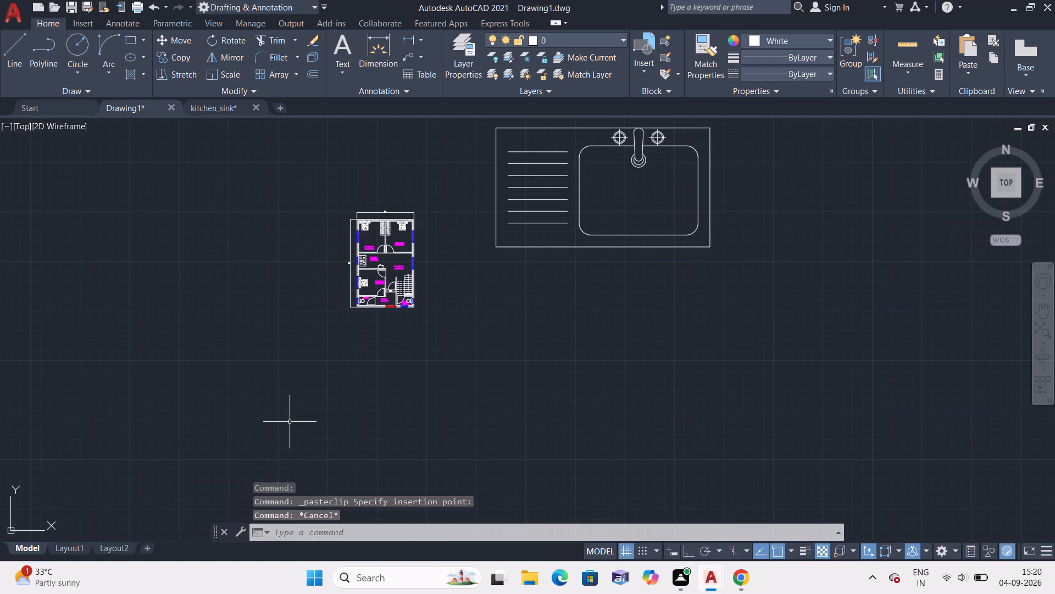
Close the kitchen_sink drawing.
{"action": "left_click", "coordinate": [262, 109]}
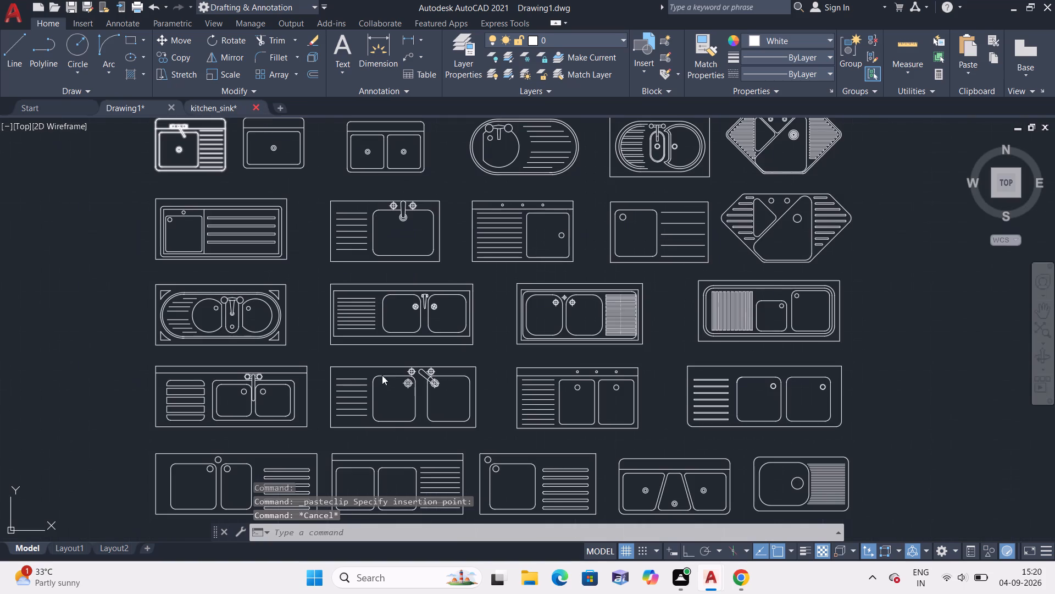
{"action": "left_click", "coordinate": [517, 312]}
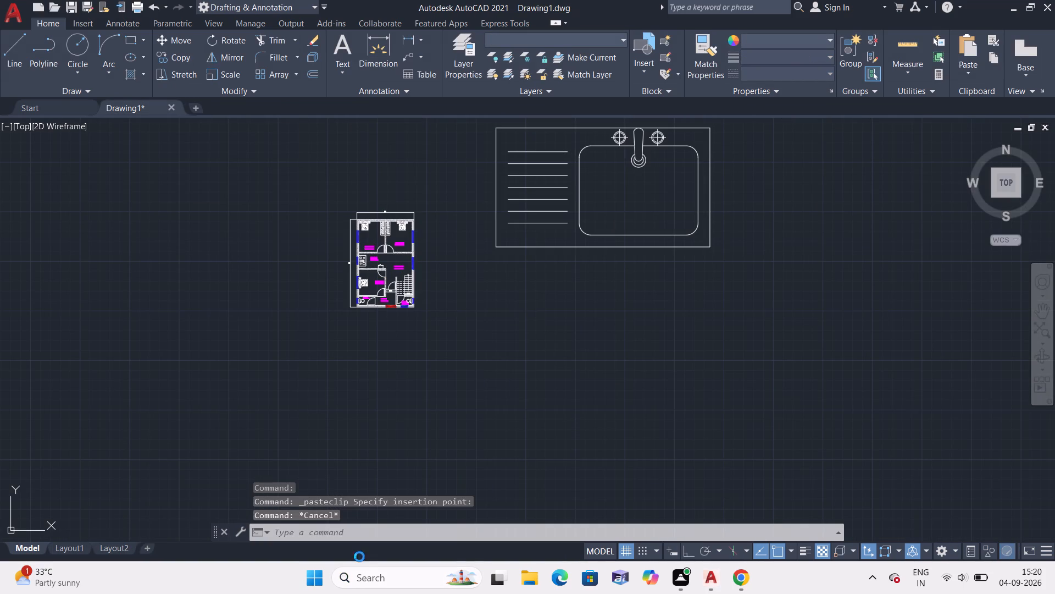
Switch to Google Chrome and search the web for "dining set autocad block".
{"action": "left_click", "coordinate": [368, 585]}
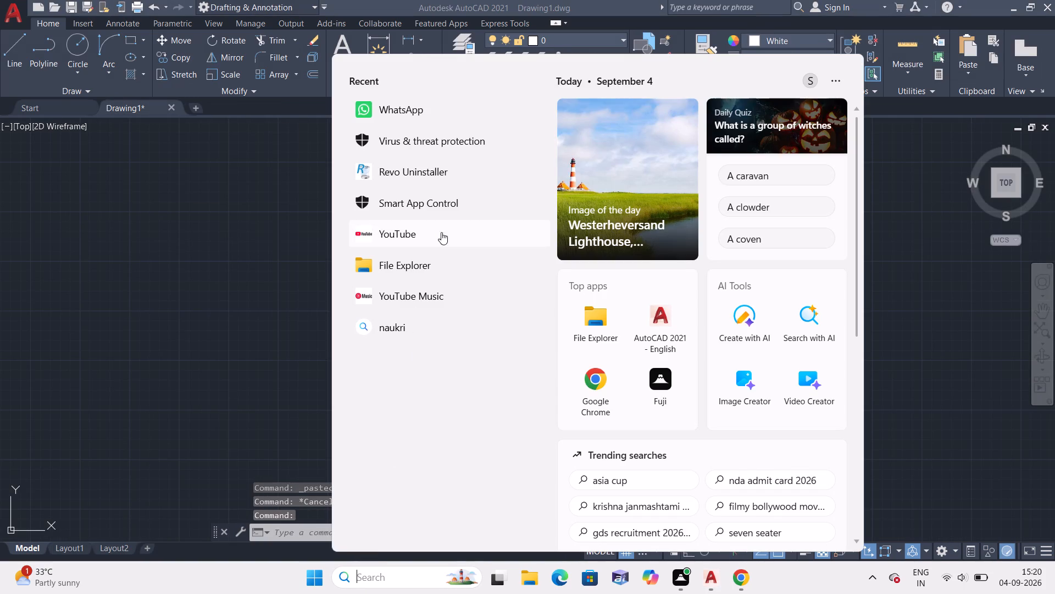
{"action": "left_click", "coordinate": [591, 377]}
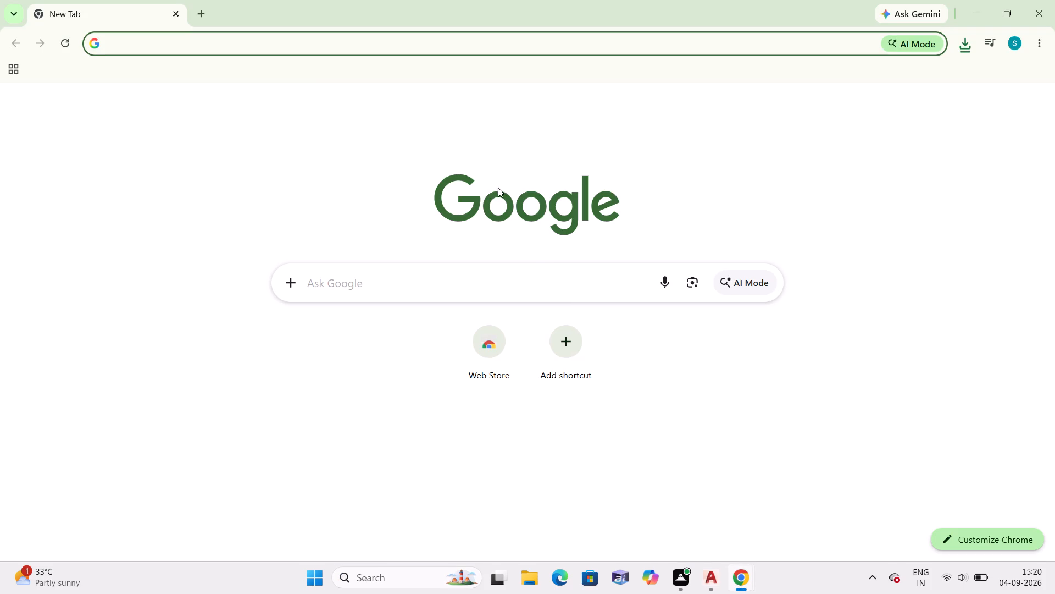
{"action": "left_click", "coordinate": [457, 293]}
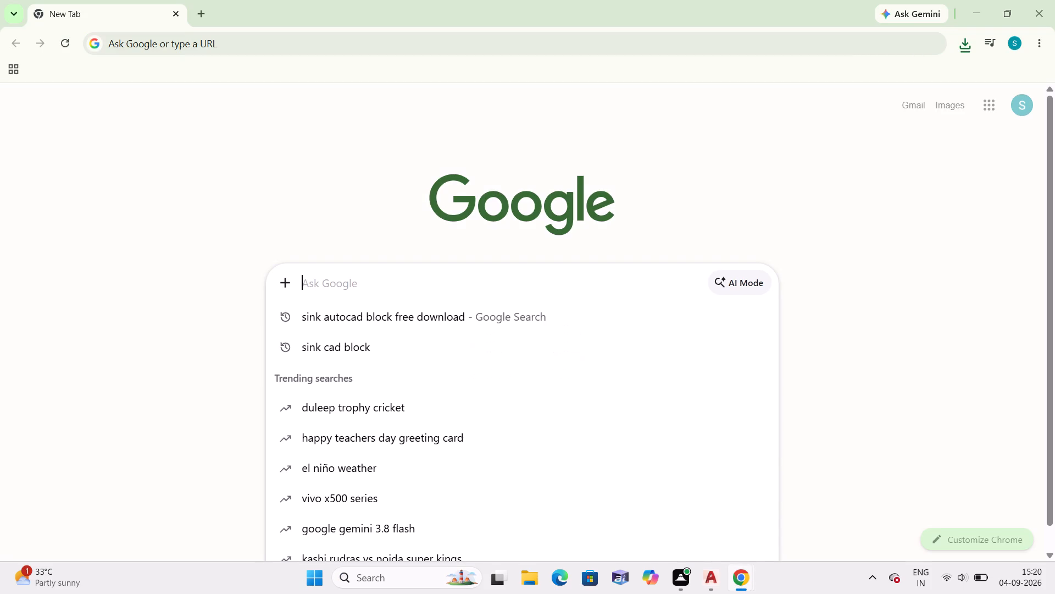
{"action": "type", "text": "dini"}
{"action": "type", "text": "ng"}
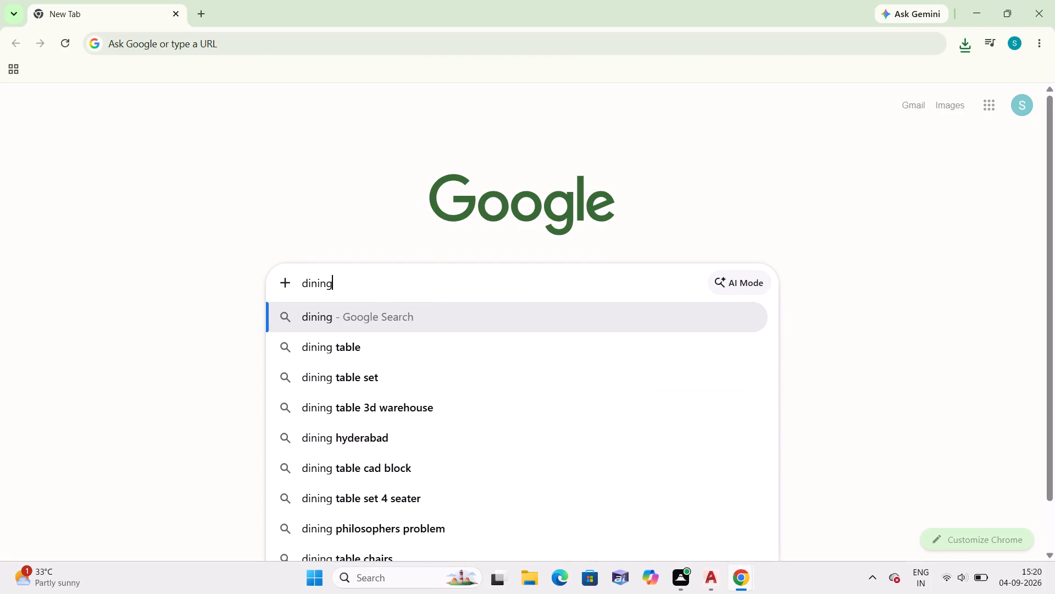
{"action": "key", "text": "space"}
{"action": "type", "text": "set"}
{"action": "key", "text": "space"}
{"action": "type", "text": "for aut"}
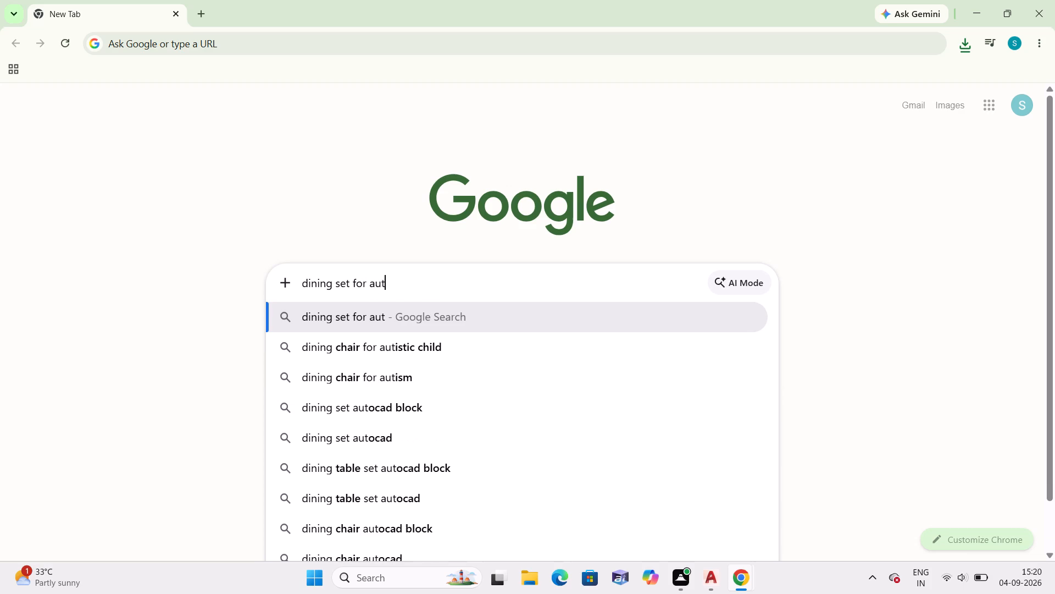
{"action": "type", "text": "ocad"}
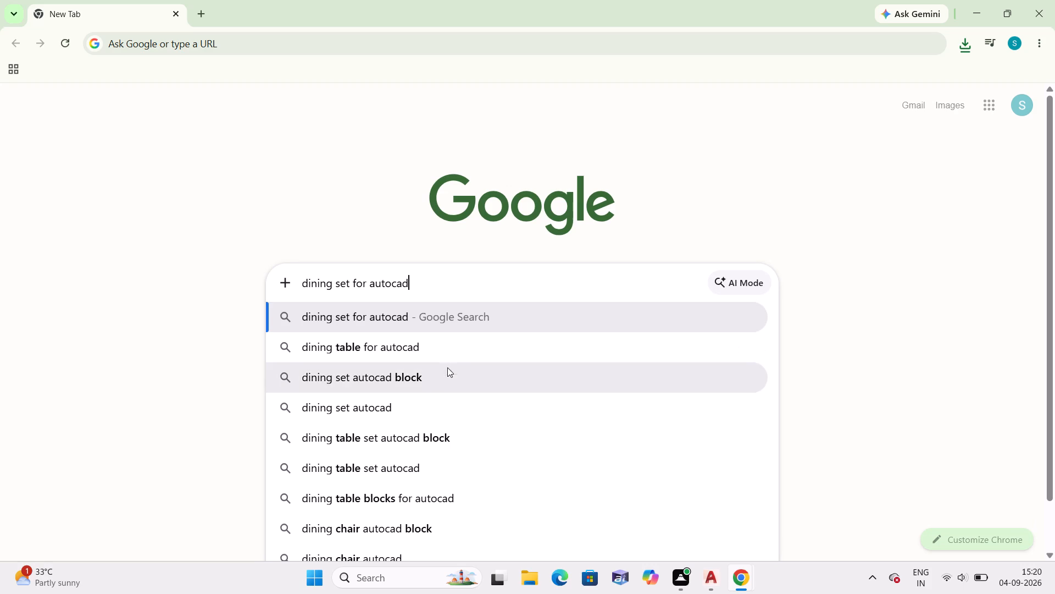
{"action": "left_click", "coordinate": [441, 380]}
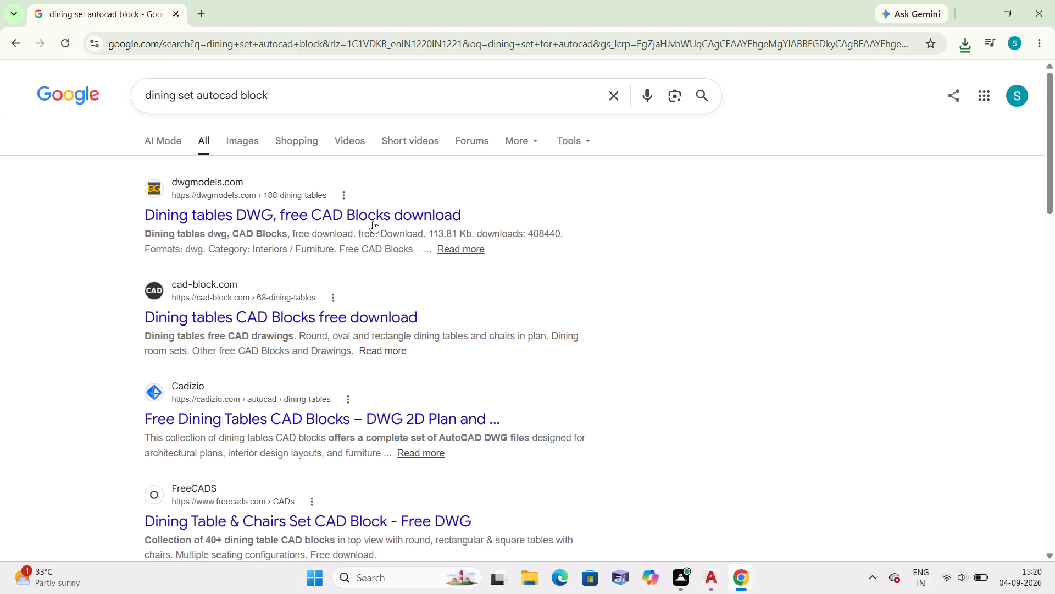
Download the free dining tables DWG from dwgmodels.com and open it in AutoCAD.
{"action": "left_click", "coordinate": [373, 221]}
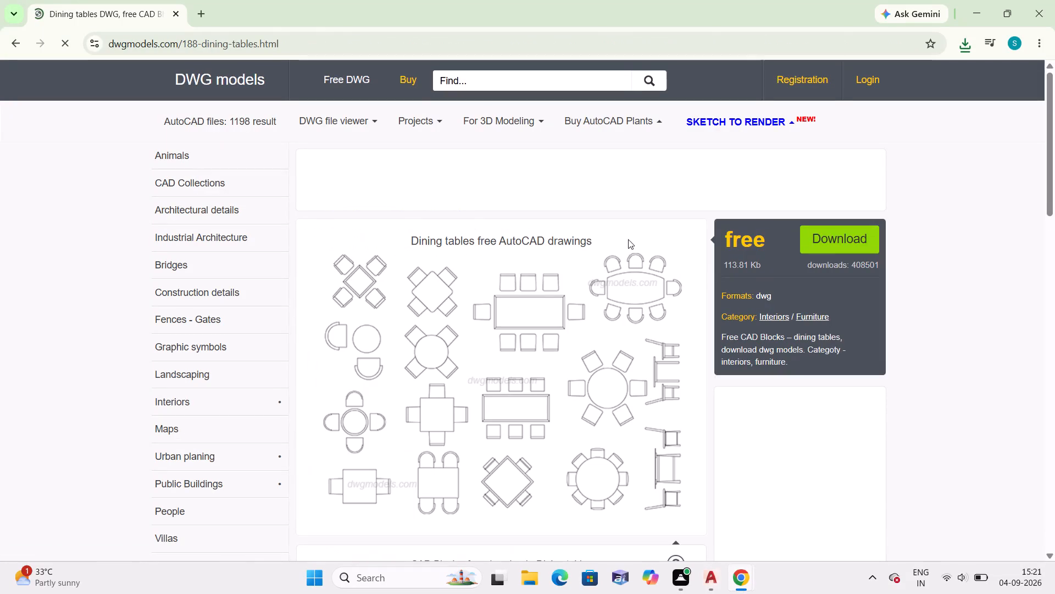
{"action": "scroll", "coordinate": [637, 402], "scroll_direction": "down", "scroll_amount": 1}
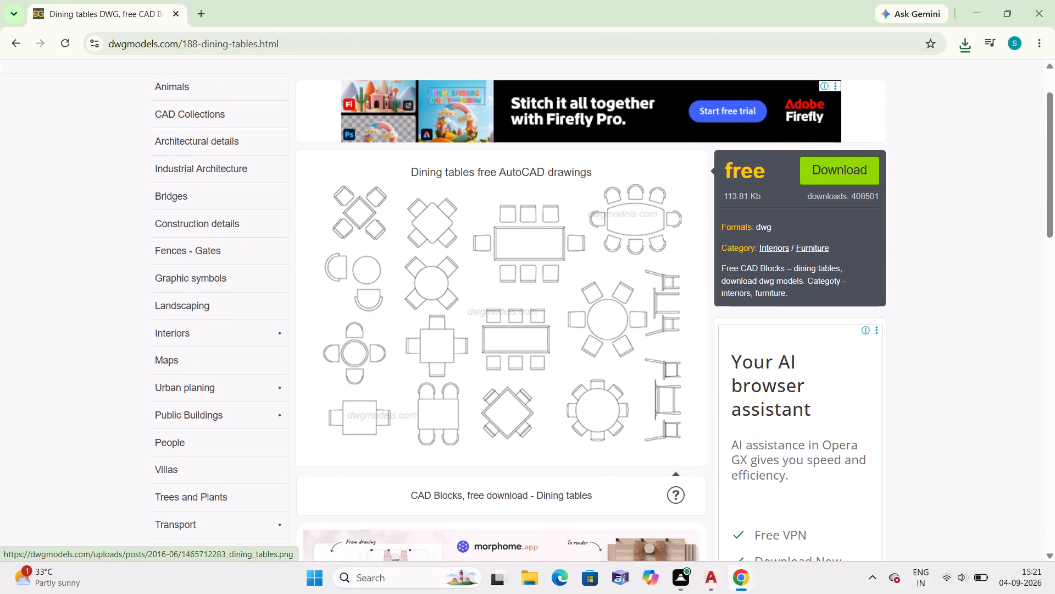
{"action": "left_click", "coordinate": [840, 170]}
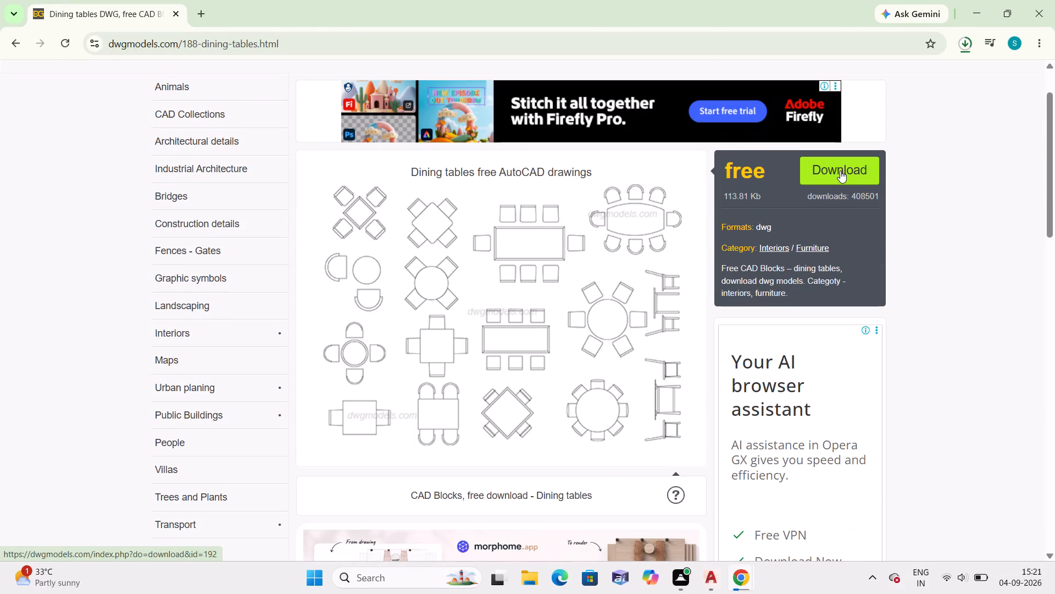
{"action": "left_click", "coordinate": [836, 75]}
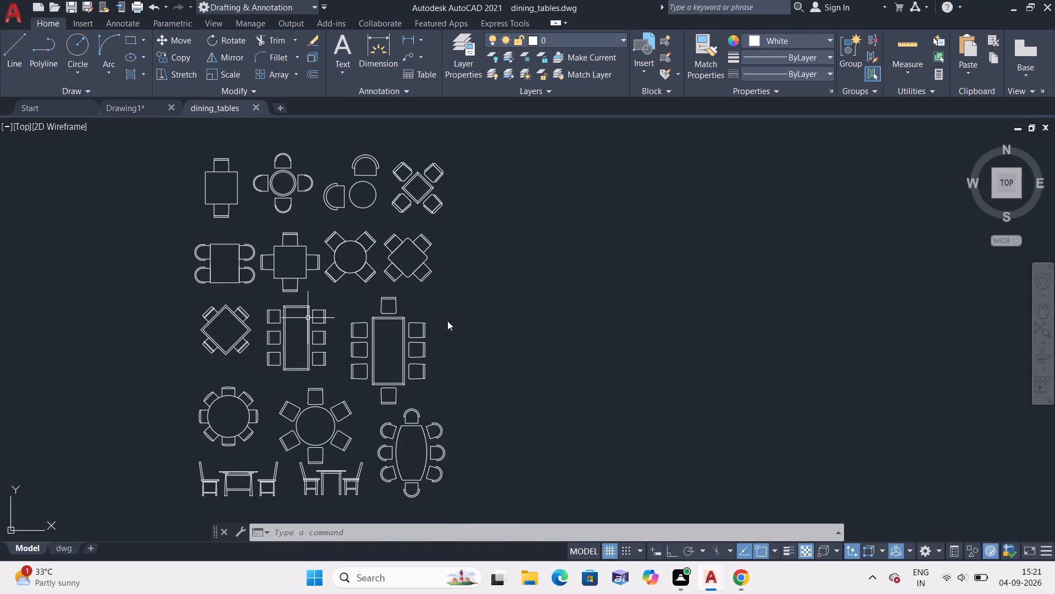
Copy the rectangular table with four rounded chairs, first in the second row, into Drawing1, placing it beside the house plan.
{"action": "middle_click_drag", "start_coordinate": [474, 364], "coordinate": [479, 324]}
{"action": "scroll", "coordinate": [474, 364], "scroll_direction": "down", "scroll_amount": 1}
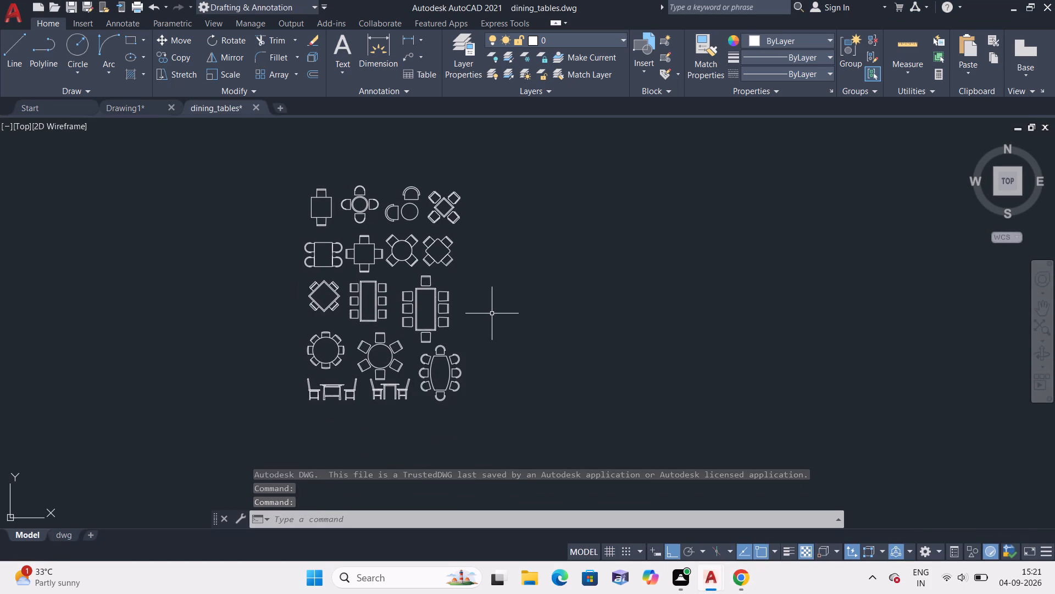
{"action": "scroll", "coordinate": [298, 226], "scroll_direction": "up", "scroll_amount": 2}
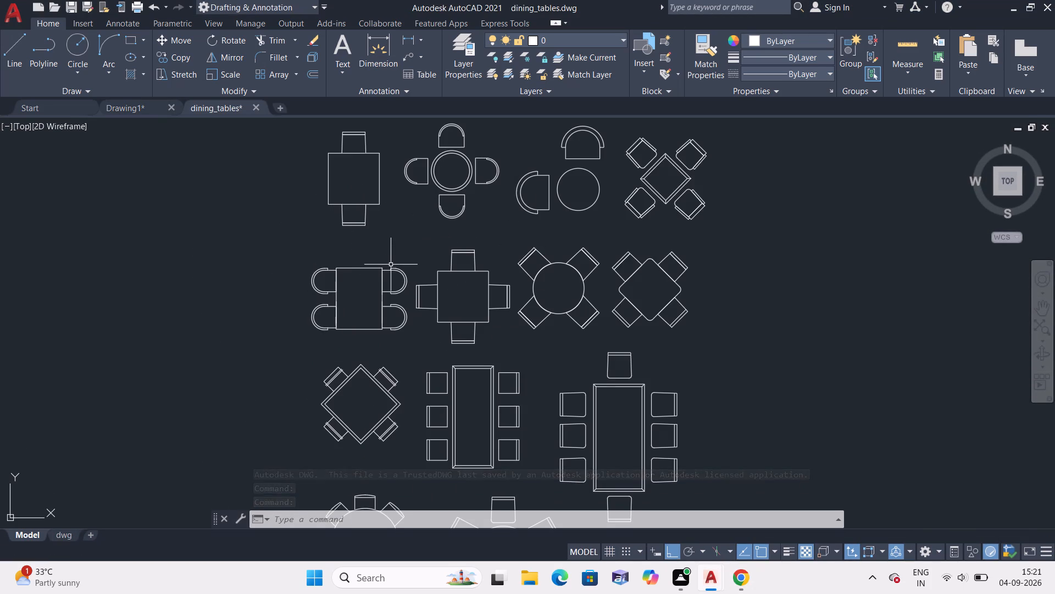
{"action": "left_click", "coordinate": [393, 254]}
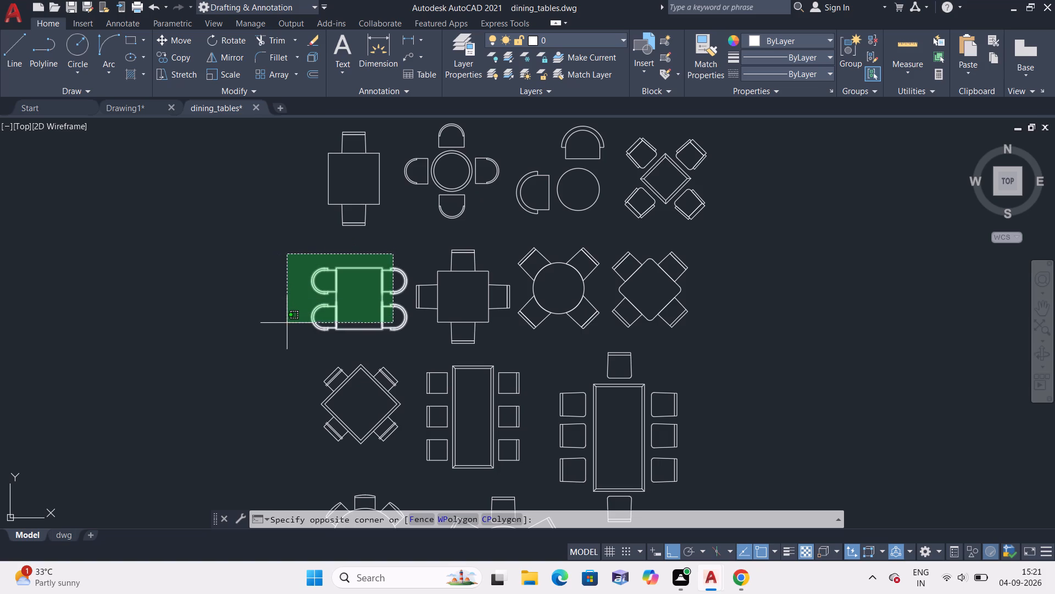
{"action": "left_click", "coordinate": [292, 335]}
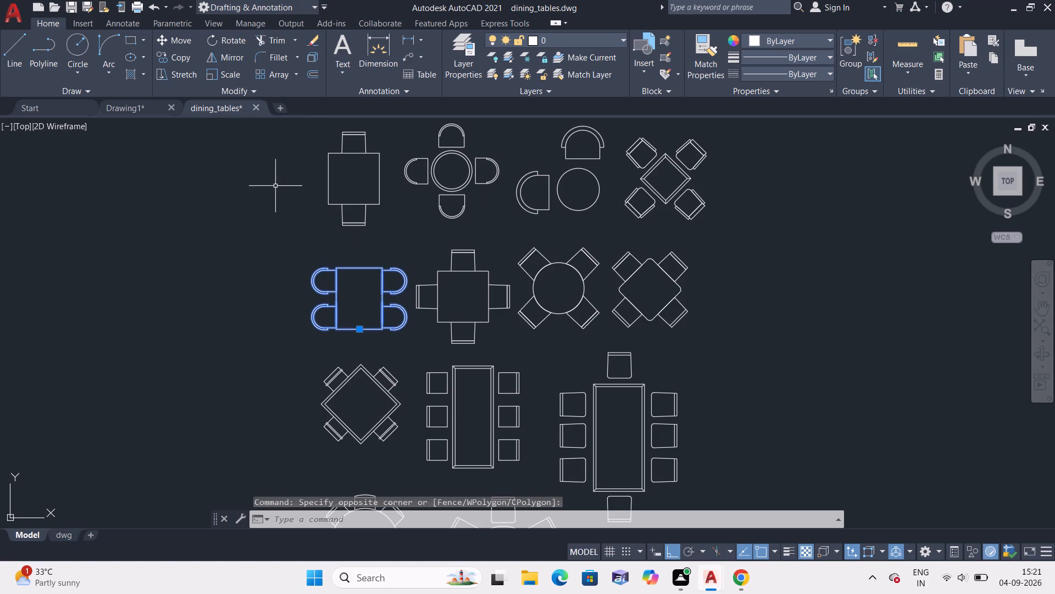
{"action": "key", "text": "ctrl+c"}
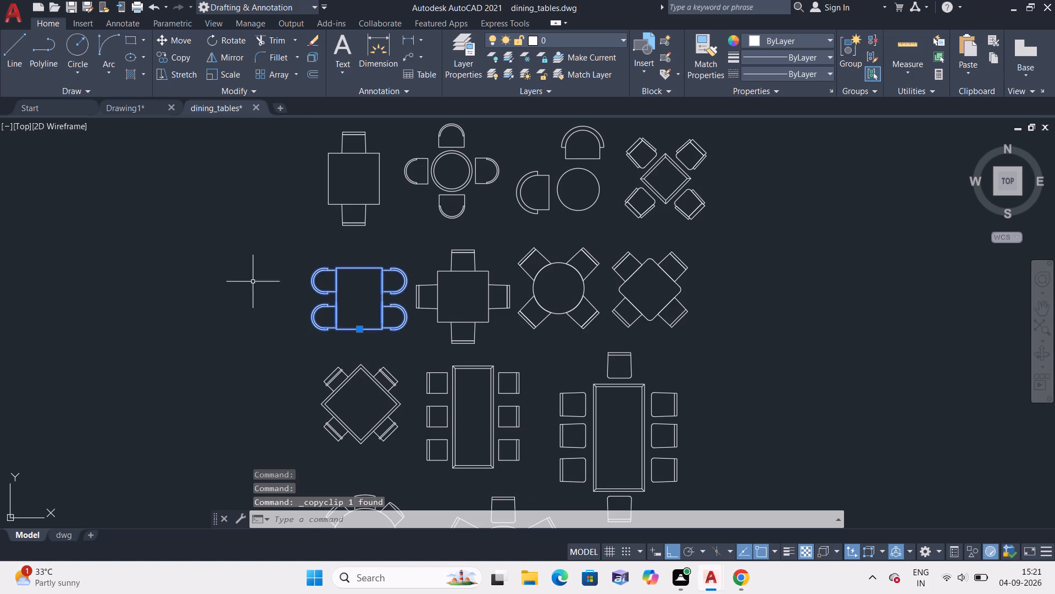
{"action": "left_click", "coordinate": [120, 114]}
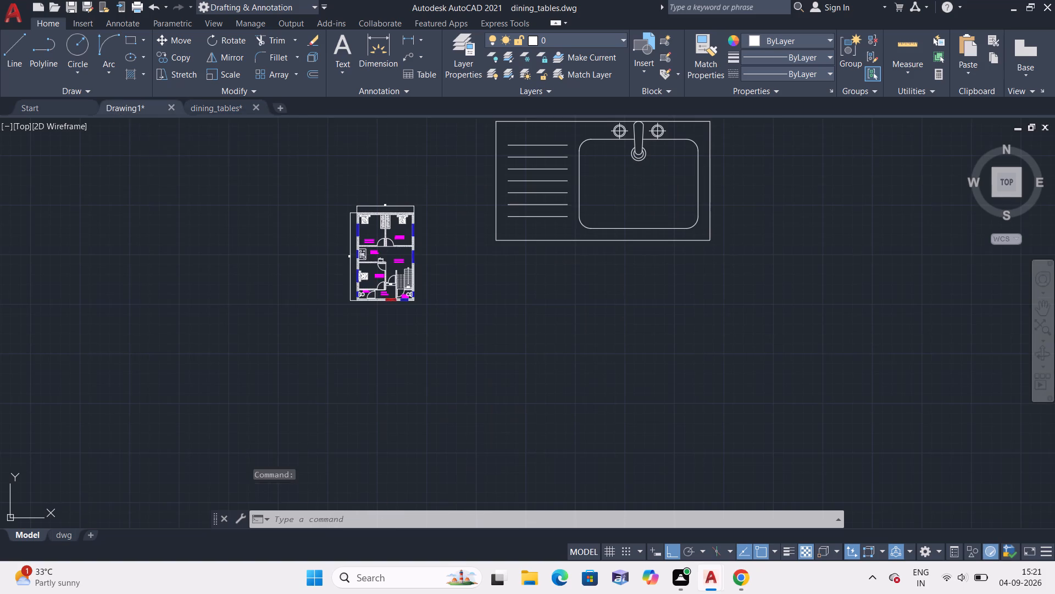
{"action": "key", "text": "ctrl+v"}
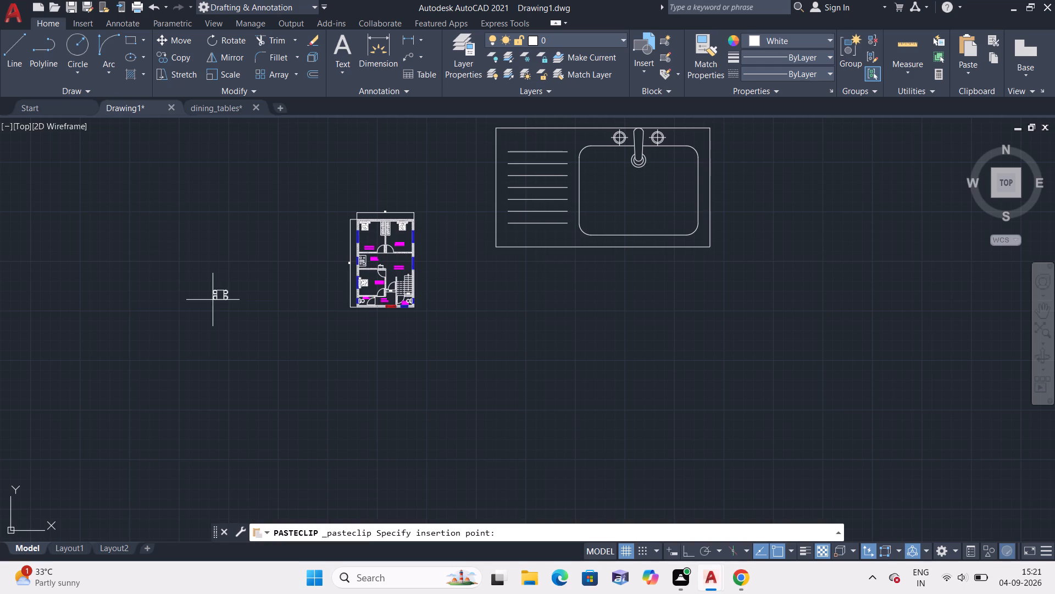
{"action": "left_click", "coordinate": [213, 300]}
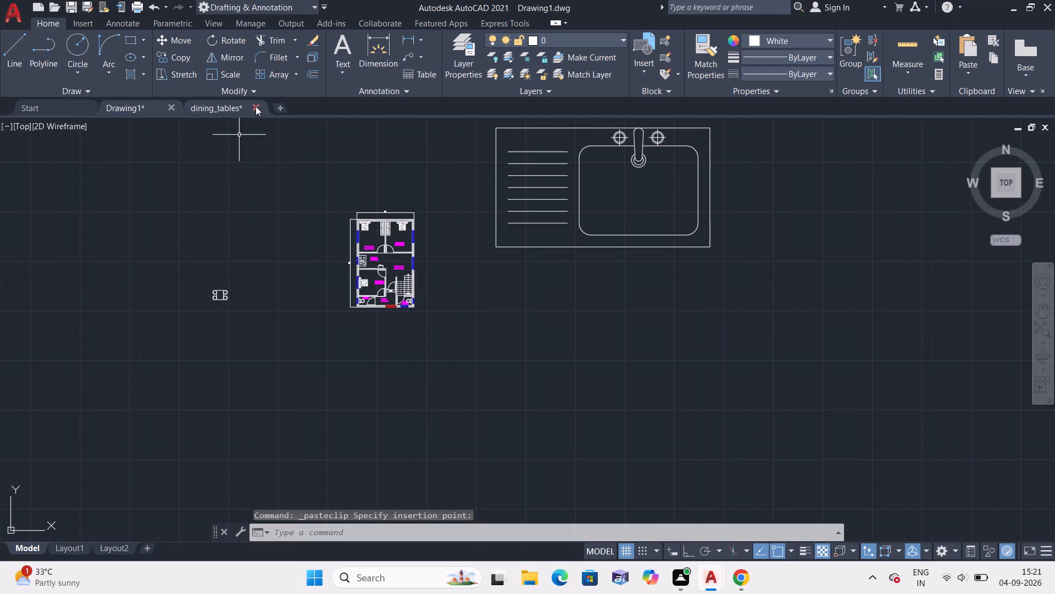
Close the dining_tables drawing, saving its changes.
{"action": "left_click", "coordinate": [257, 105]}
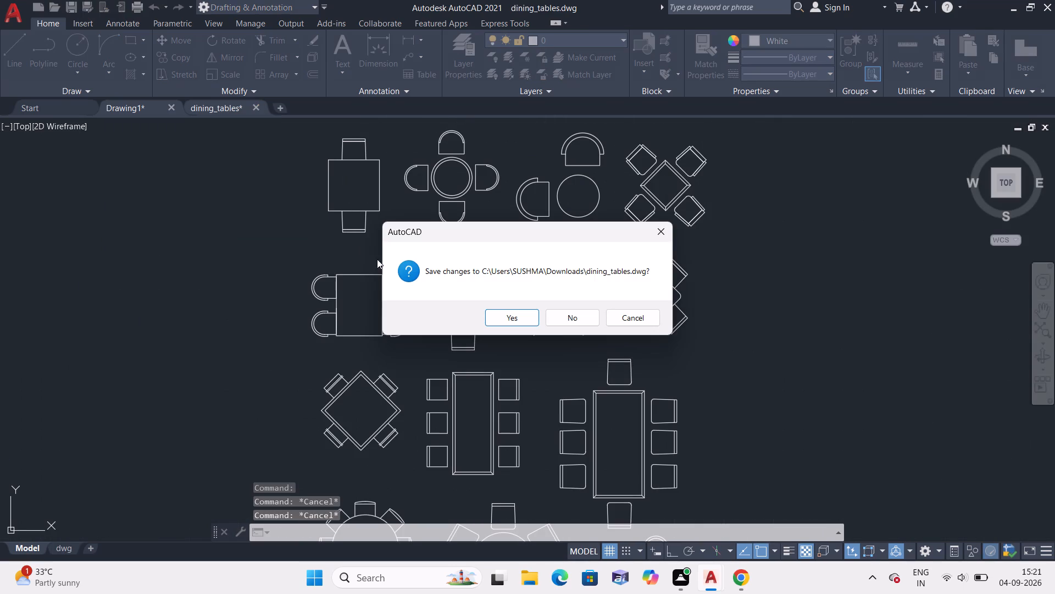
{"action": "left_click", "coordinate": [496, 315]}
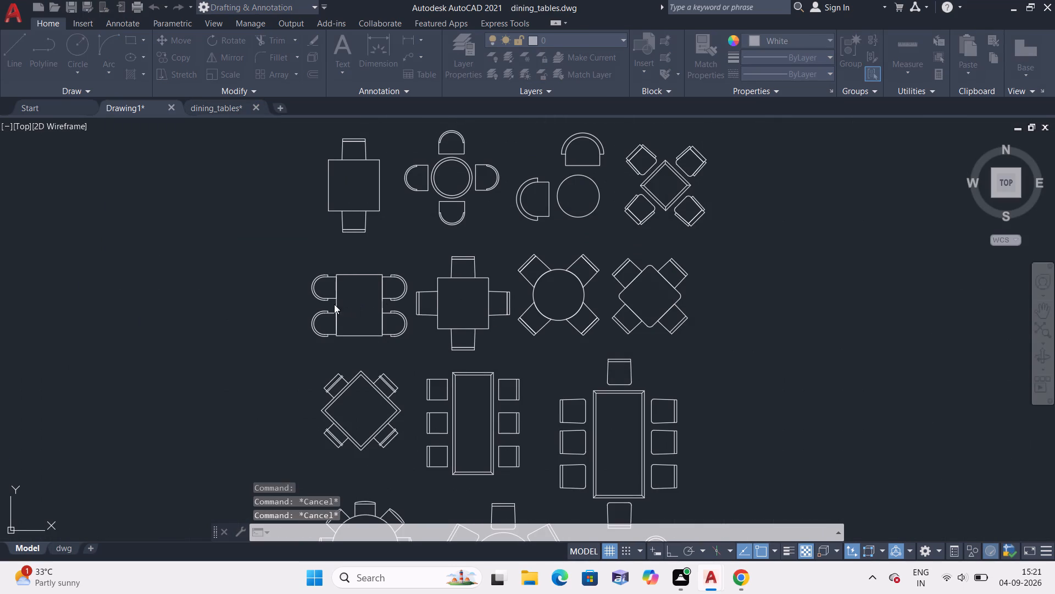
Move the four-chair dining set from beside the plan into the living hall, above the LIVINGHALL label.
{"action": "scroll", "coordinate": [262, 306], "scroll_direction": "up", "scroll_amount": 2}
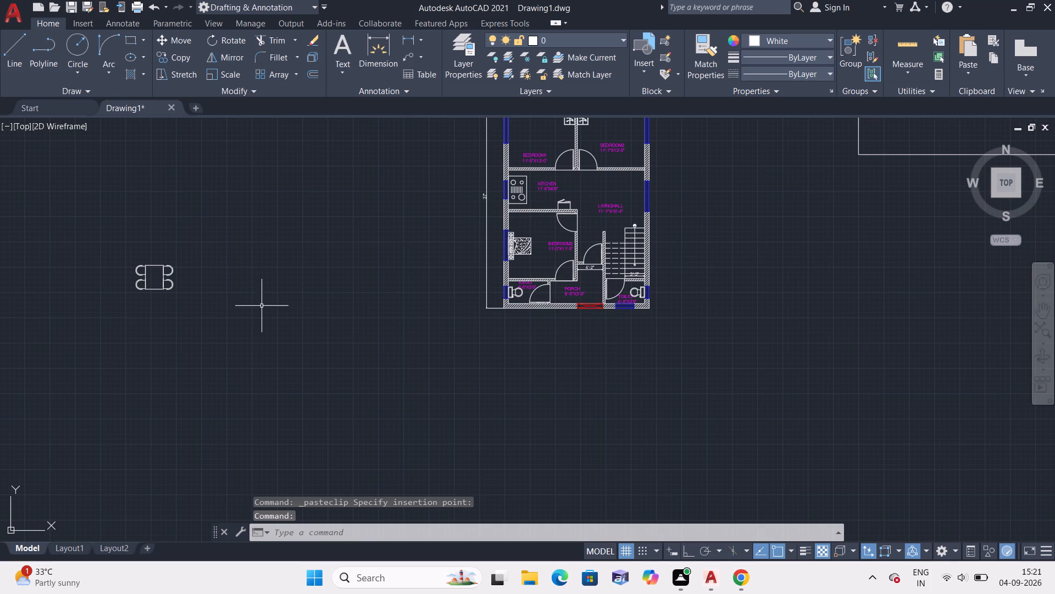
{"action": "left_click_drag", "start_coordinate": [195, 248], "coordinate": [187, 329]}
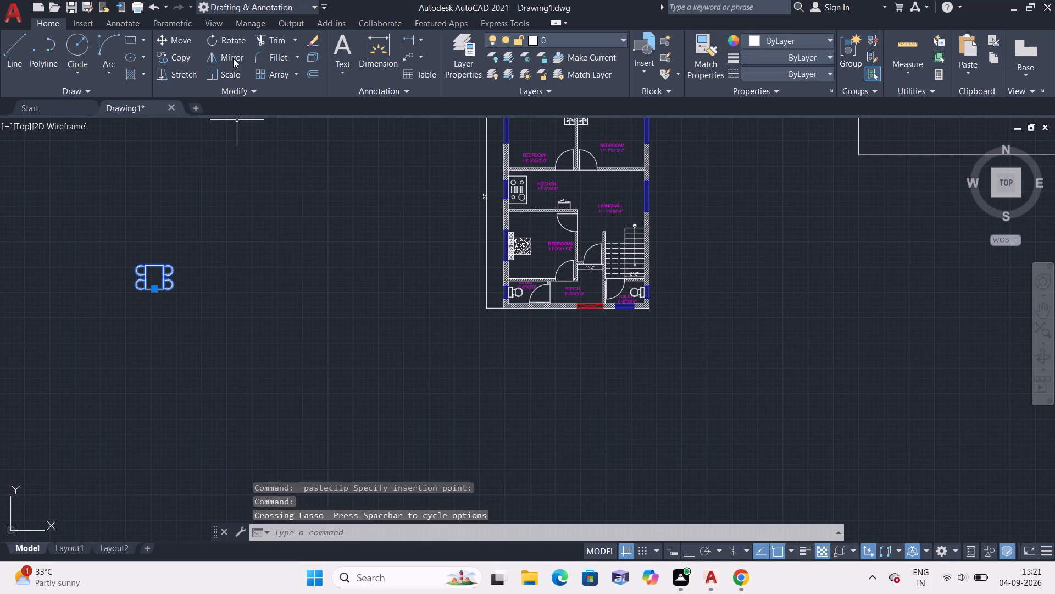
{"action": "left_click", "coordinate": [177, 39]}
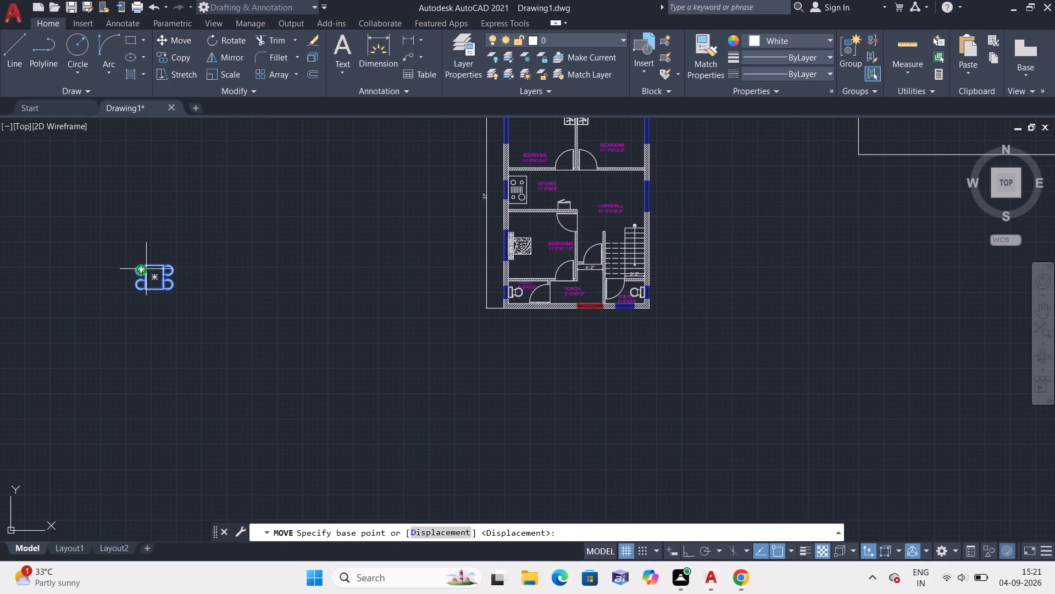
{"action": "left_click", "coordinate": [156, 274]}
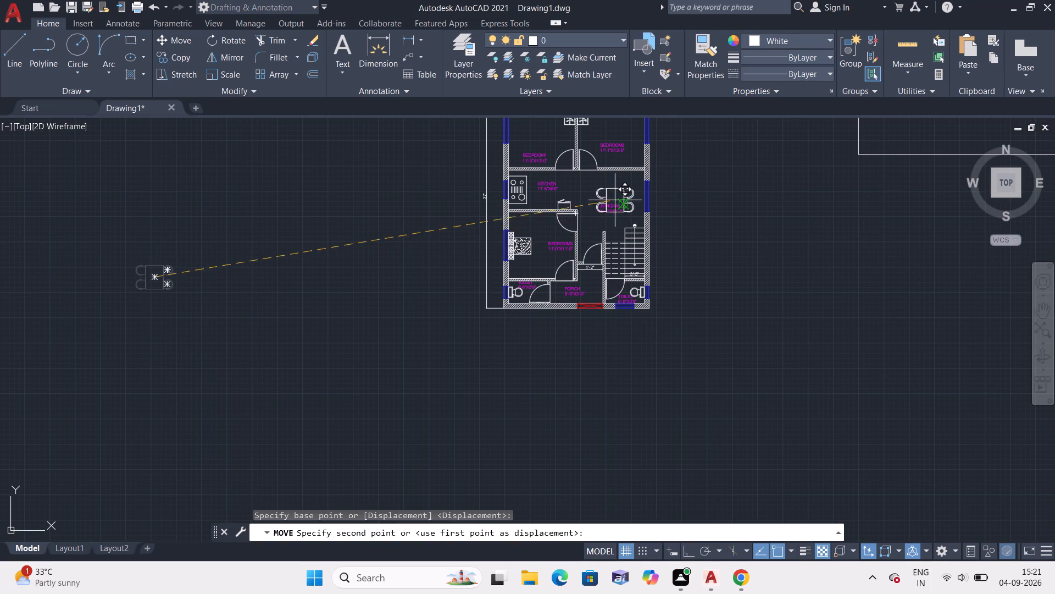
{"action": "scroll", "coordinate": [615, 200], "scroll_direction": "up", "scroll_amount": 3}
{"action": "middle_click_drag", "start_coordinate": [638, 172], "coordinate": [668, 260]}
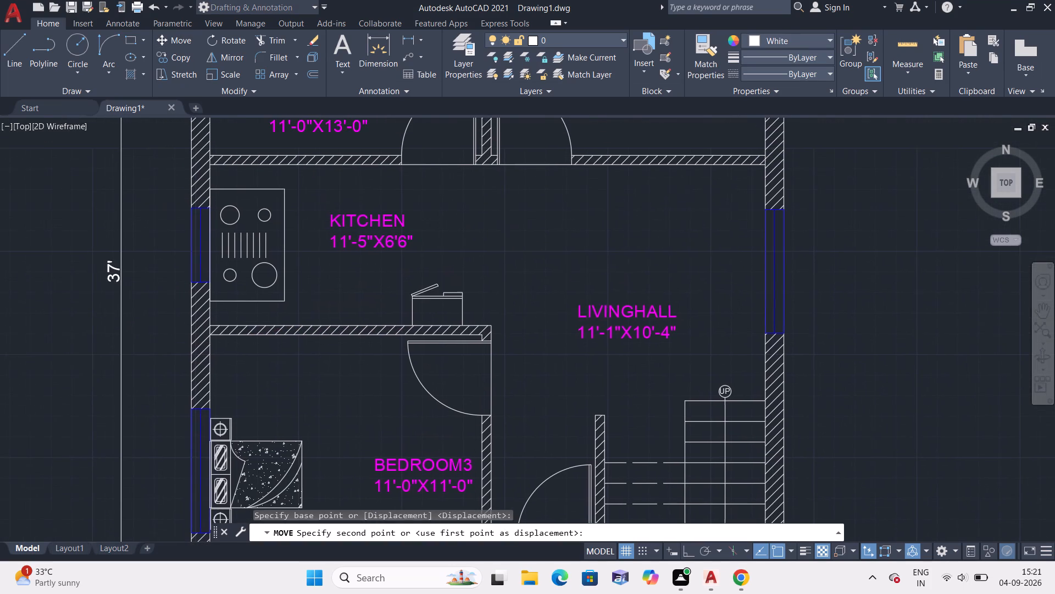
{"action": "left_click", "coordinate": [673, 225]}
{"action": "key", "text": "Escape"}
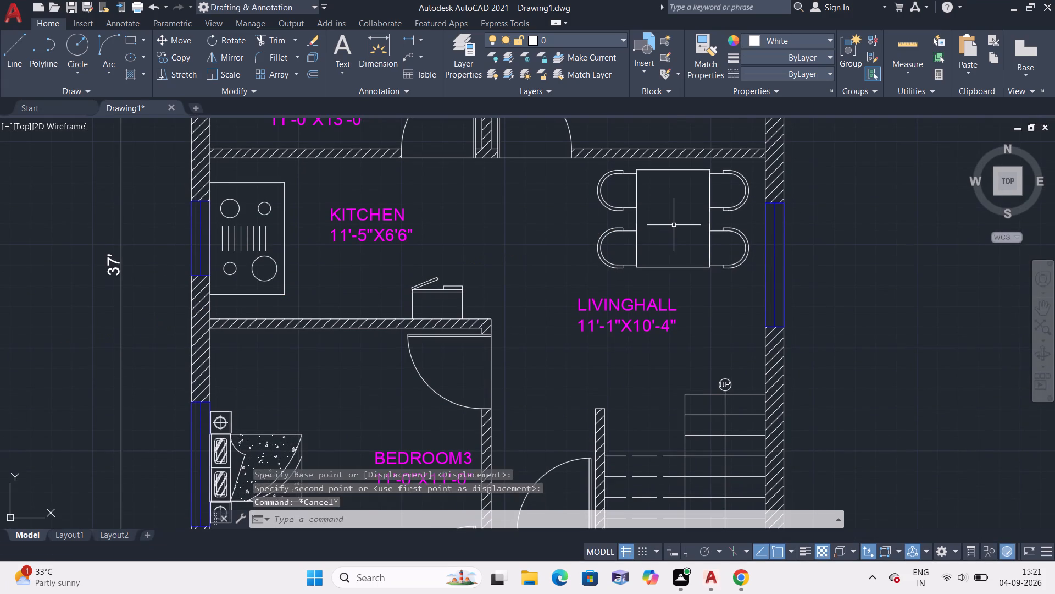
Scale the oversized kitchen sink block down freehand about a point inside it, to a fraction of the house plan's width.
{"action": "scroll", "coordinate": [669, 230], "scroll_direction": "down", "scroll_amount": 2}
{"action": "scroll", "coordinate": [786, 232], "scroll_direction": "down", "scroll_amount": 3}
{"action": "middle_click_drag", "start_coordinate": [786, 232], "coordinate": [498, 380]}
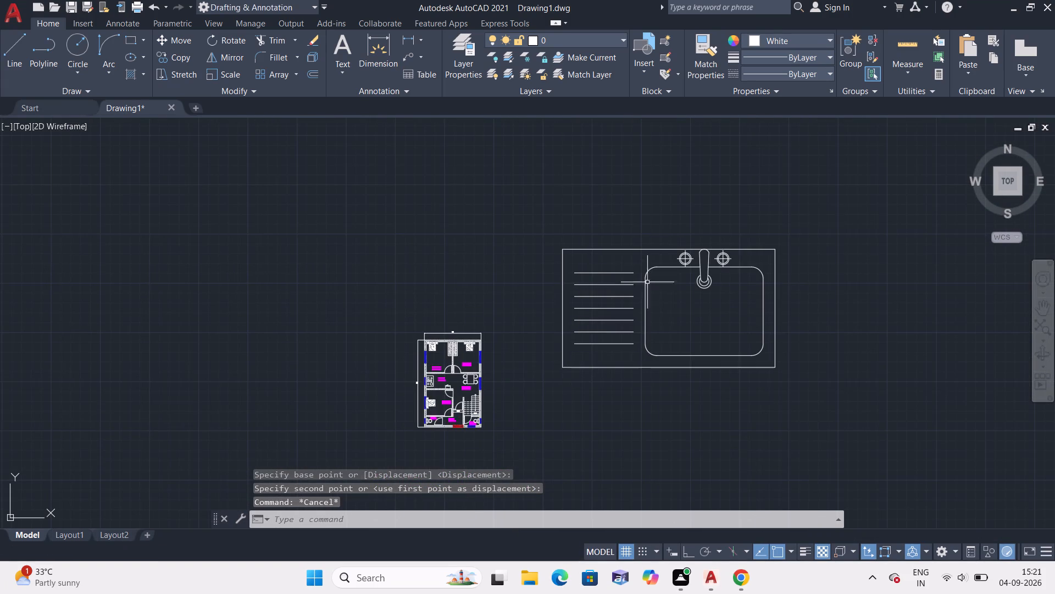
{"action": "left_click_drag", "start_coordinate": [858, 213], "coordinate": [579, 392]}
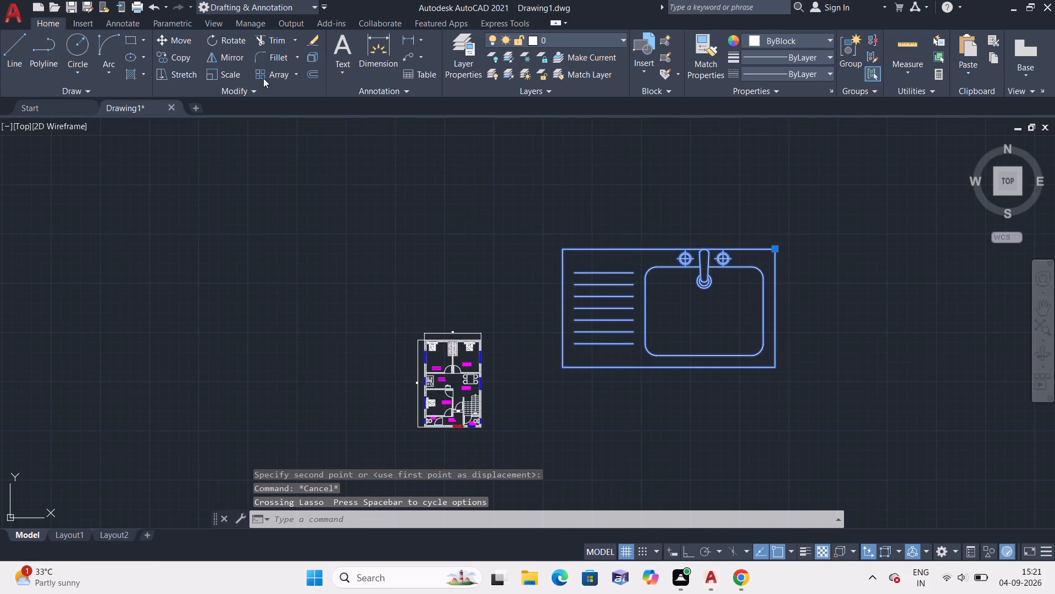
{"action": "left_click", "coordinate": [219, 67]}
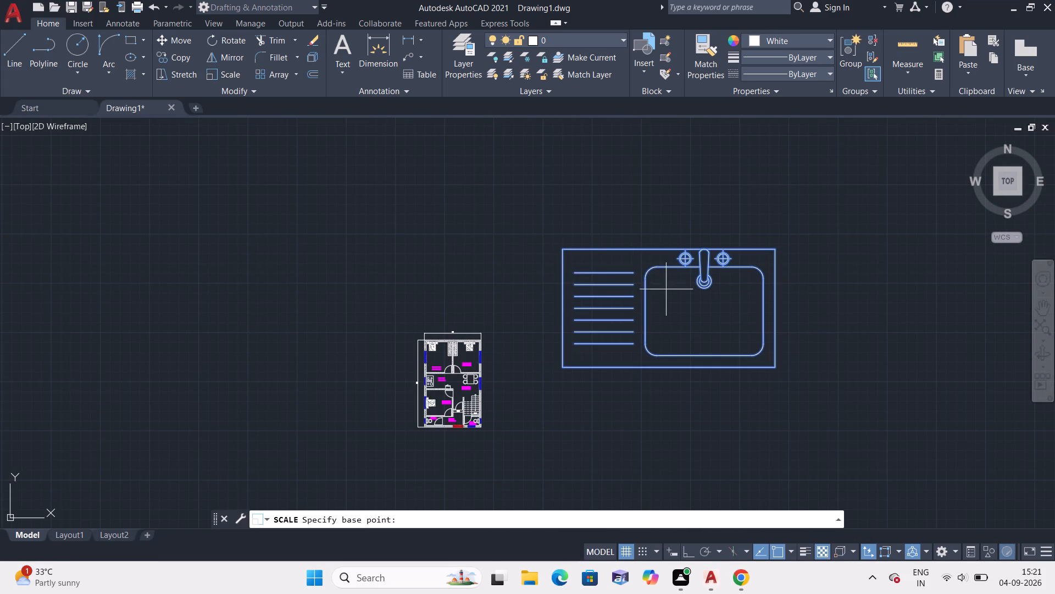
{"action": "left_click", "coordinate": [678, 300]}
{"action": "left_click", "coordinate": [686, 308]}
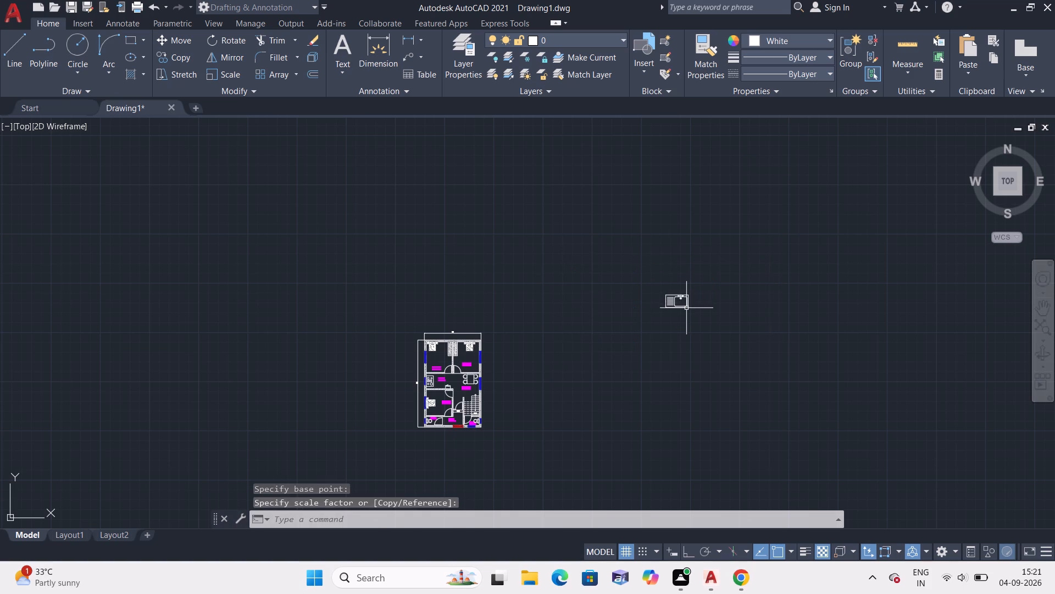
Move the scaled sink by its top-edge midpoint to an empty spot nearer the house plan.
{"action": "scroll", "coordinate": [698, 302], "scroll_direction": "up", "scroll_amount": 2}
{"action": "left_click_drag", "start_coordinate": [673, 262], "coordinate": [700, 356]}
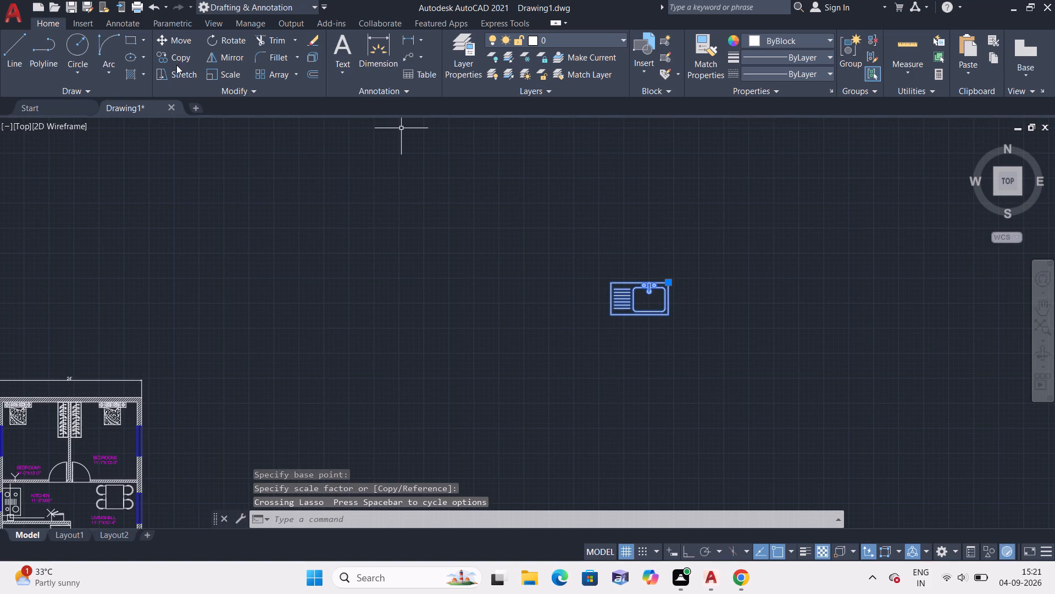
{"action": "left_click", "coordinate": [171, 41]}
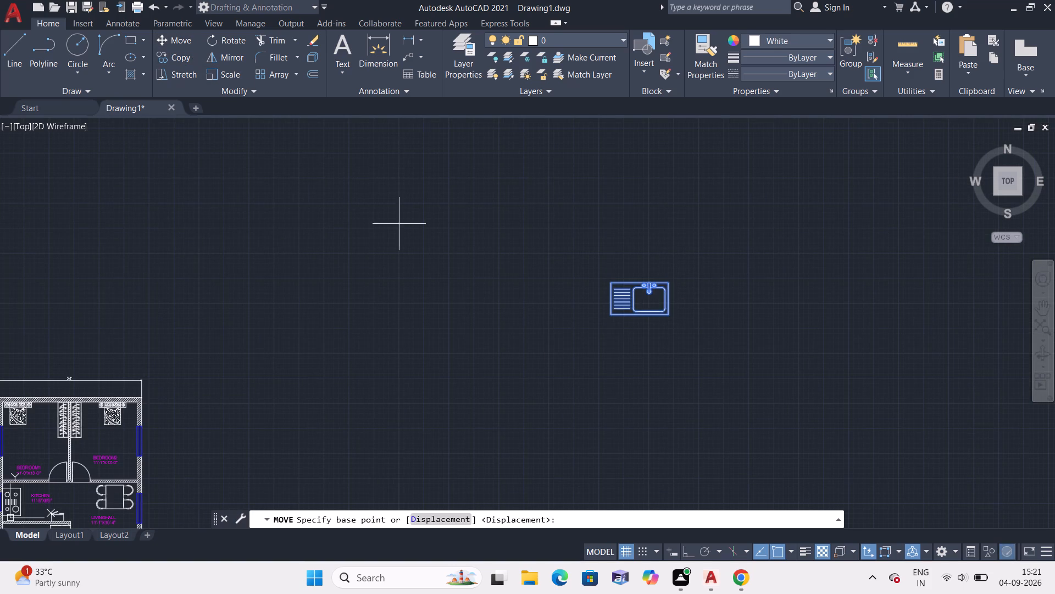
{"action": "left_click", "coordinate": [642, 282]}
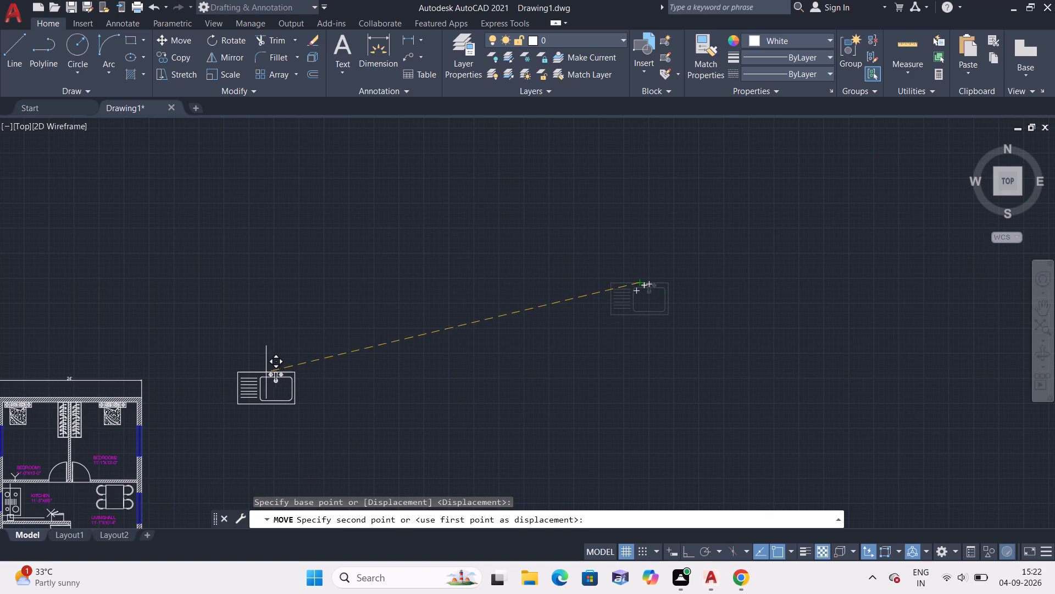
{"action": "left_click", "coordinate": [364, 360]}
{"action": "key", "text": "Escape"}
Rotate the sink 180 degrees about its top-edge midpoint with Ortho on, so the tap side faces down.
{"action": "left_click_drag", "start_coordinate": [425, 330], "coordinate": [374, 436]}
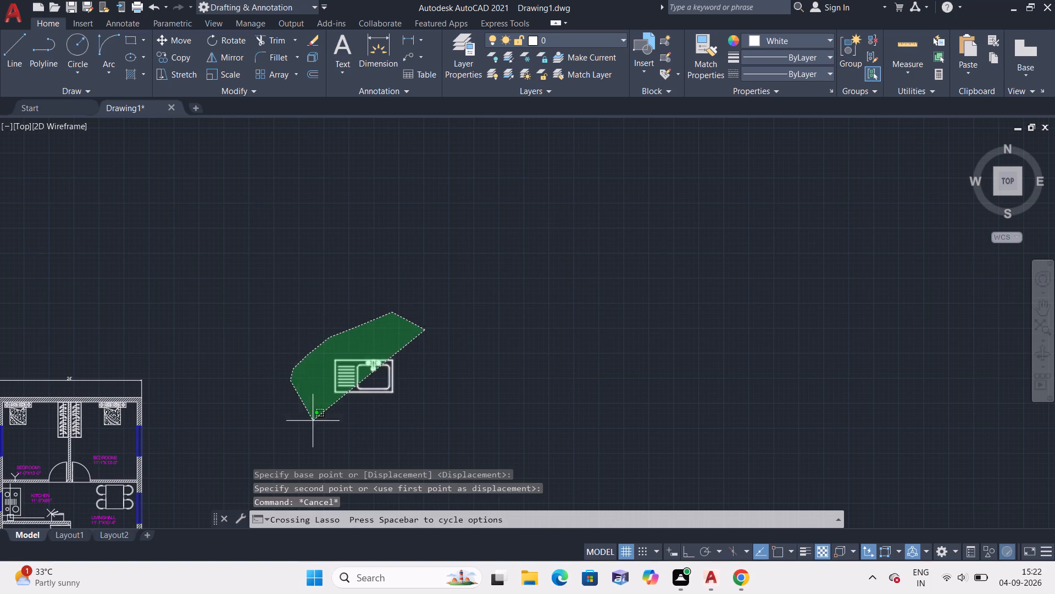
{"action": "left_click_drag", "start_coordinate": [374, 436], "coordinate": [448, 412]}
{"action": "left_click", "coordinate": [236, 38]}
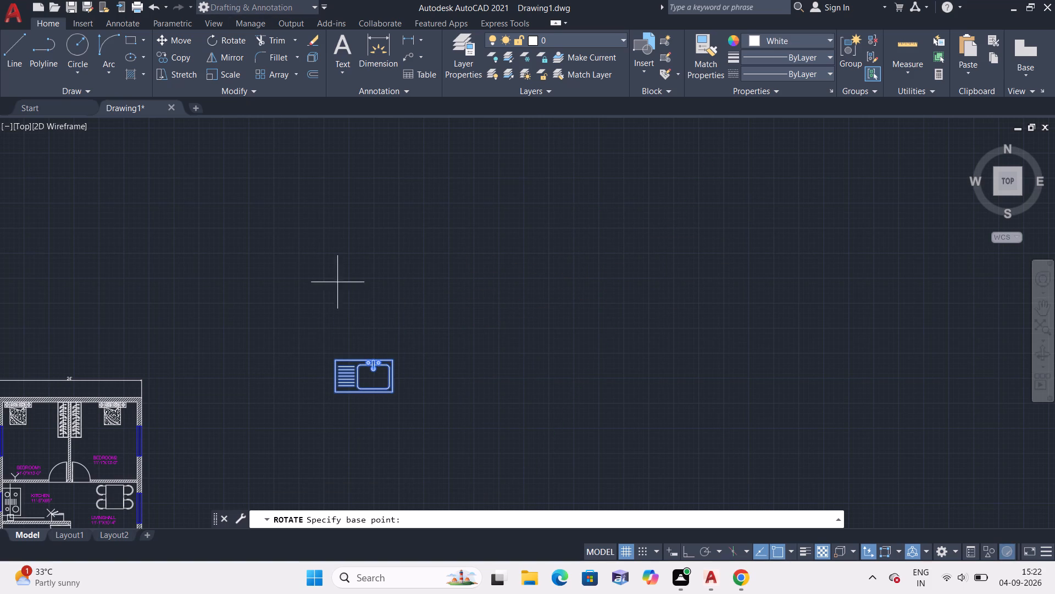
{"action": "left_click", "coordinate": [361, 360]}
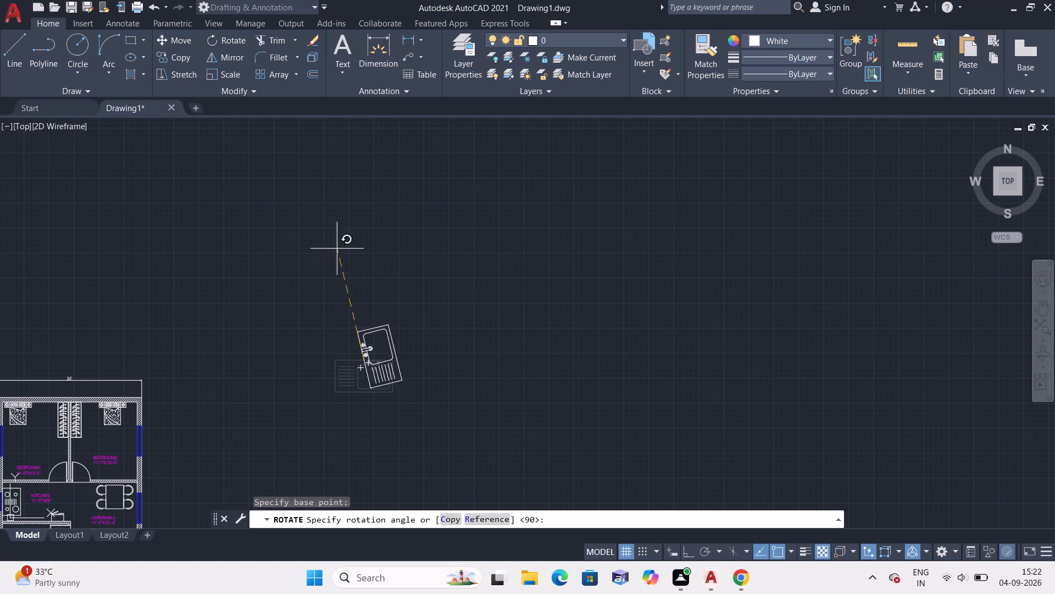
{"action": "key", "text": "F8"}
{"action": "left_click", "coordinate": [289, 358]}
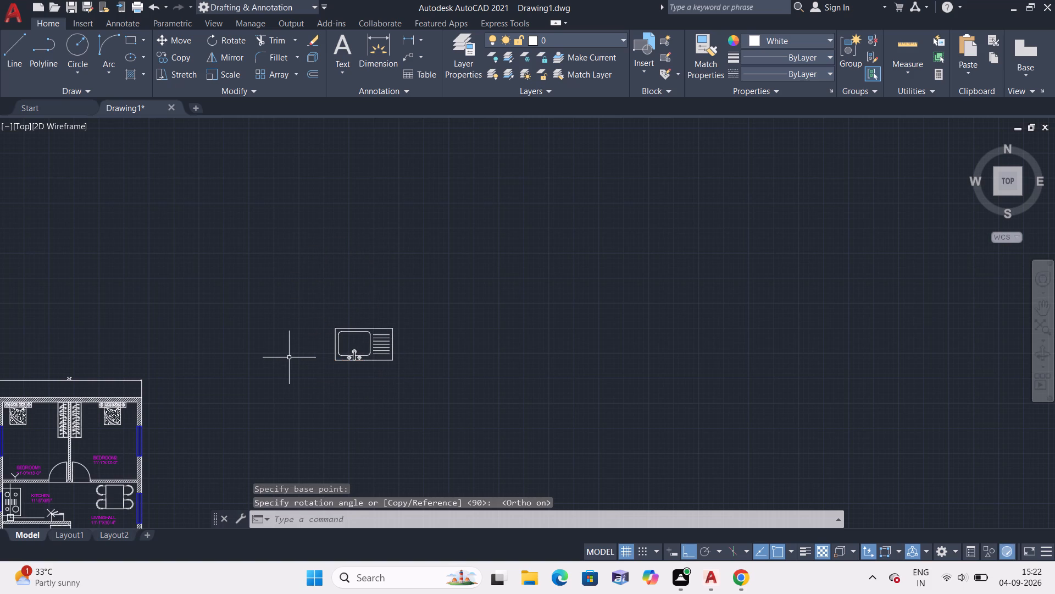
{"action": "key", "text": "Escape"}
Move the kitchen sink by its bottom-edge midpoint, with Ortho off, to an empty spot beside the house plan.
{"action": "scroll", "coordinate": [433, 330], "scroll_direction": "up", "scroll_amount": 3}
{"action": "left_click_drag", "start_coordinate": [425, 301], "coordinate": [417, 300]}
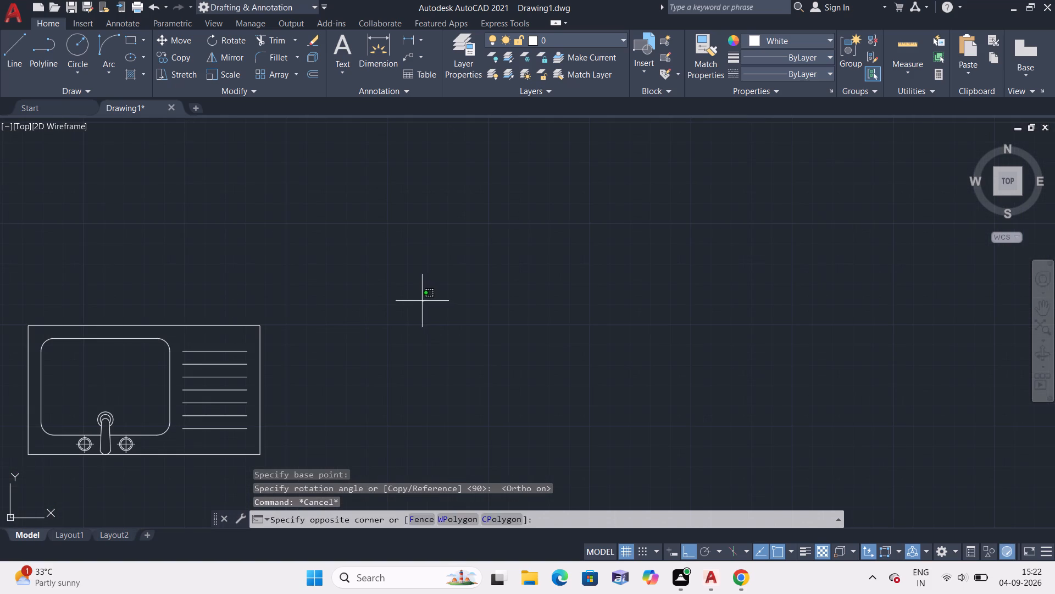
{"action": "left_click_drag", "start_coordinate": [417, 300], "coordinate": [85, 515]}
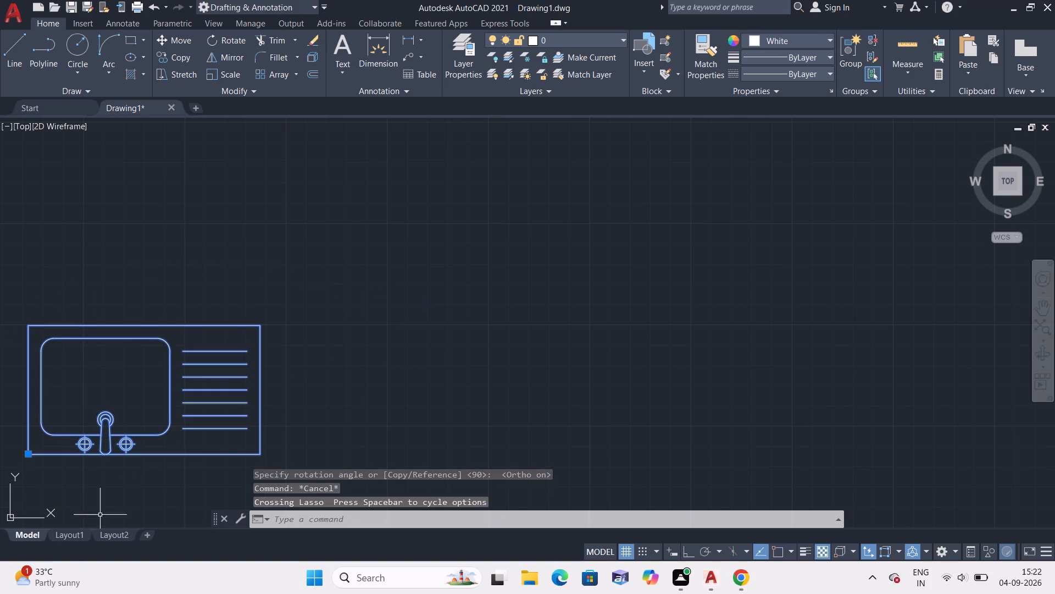
{"action": "left_click", "coordinate": [166, 41]}
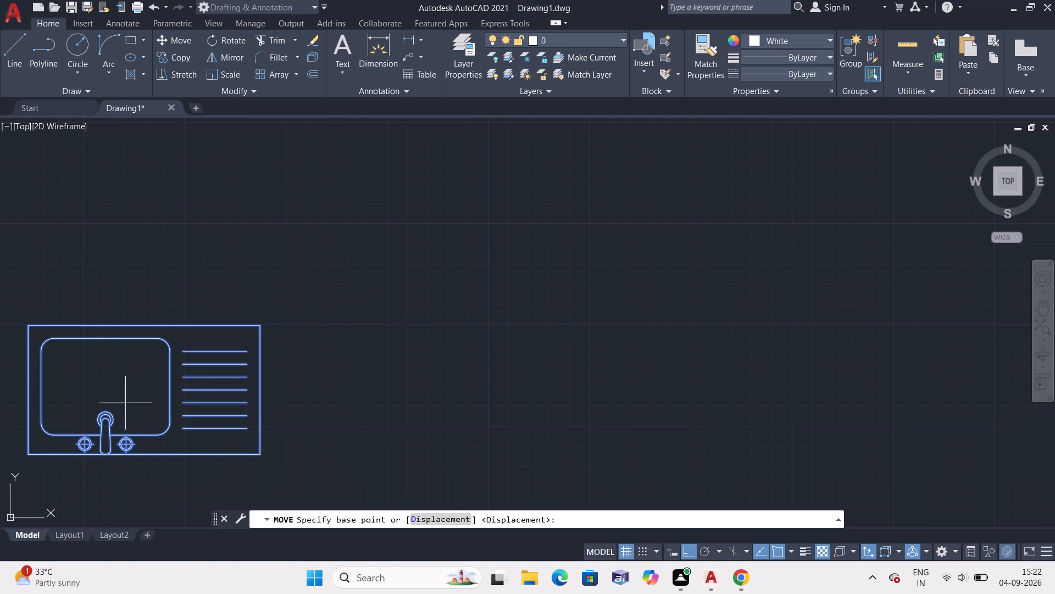
{"action": "left_click", "coordinate": [145, 456]}
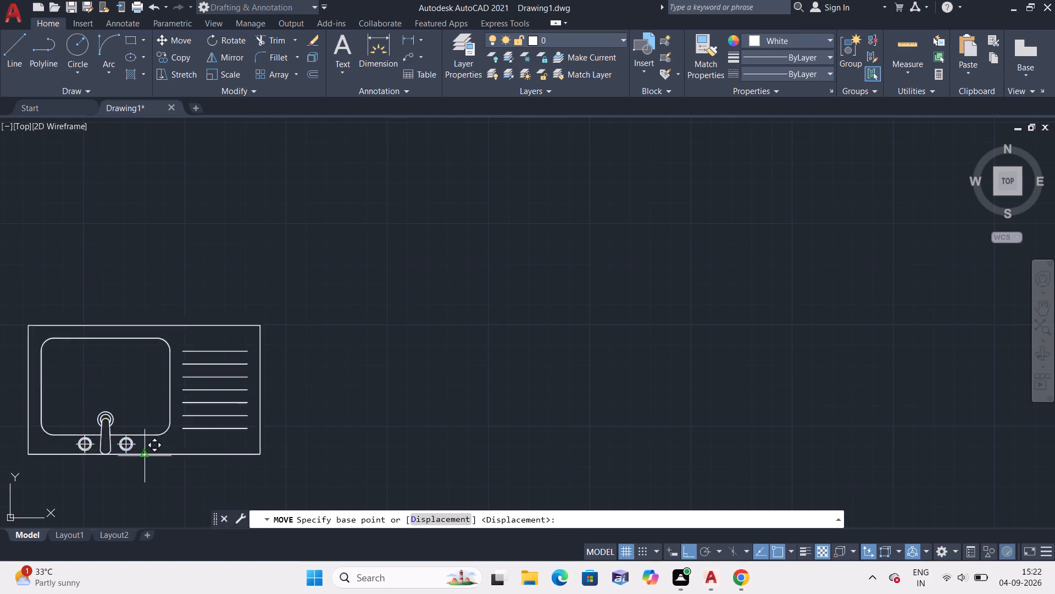
{"action": "scroll", "coordinate": [122, 455], "scroll_direction": "down", "scroll_amount": 2}
{"action": "middle_click_drag", "start_coordinate": [170, 425], "coordinate": [621, 229]}
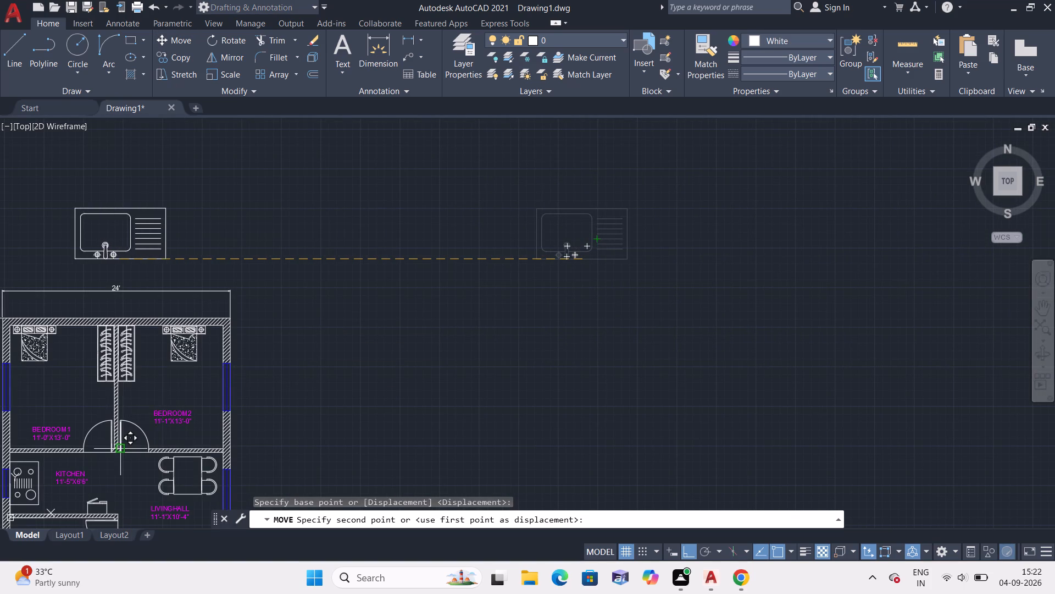
{"action": "key", "text": "F8"}
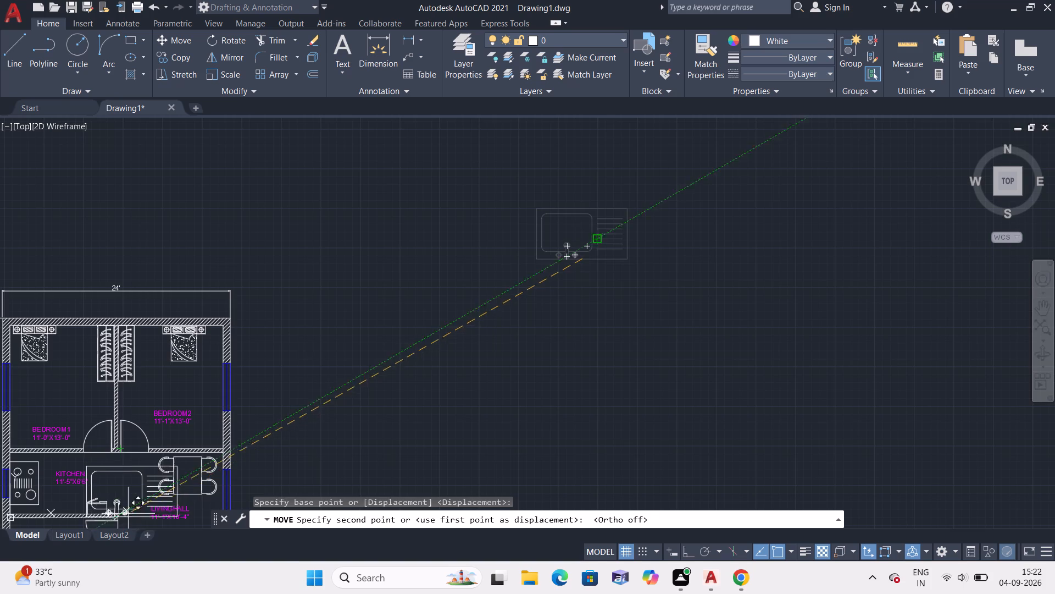
{"action": "middle_click_drag", "start_coordinate": [114, 485], "coordinate": [257, 344]}
{"action": "scroll", "coordinate": [214, 392], "scroll_direction": "up", "scroll_amount": 3}
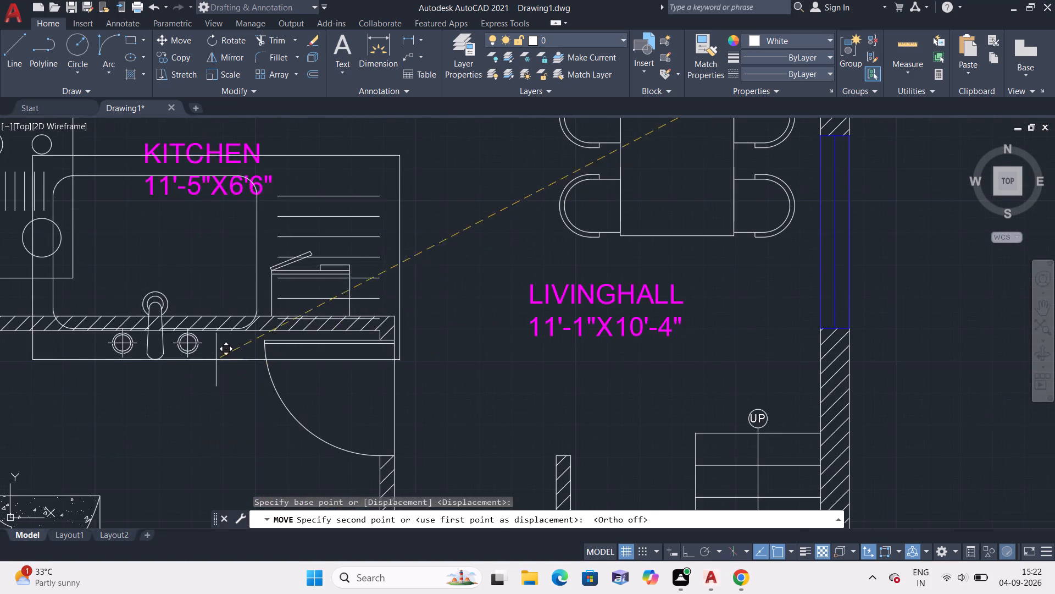
{"action": "scroll", "coordinate": [215, 346], "scroll_direction": "down", "scroll_amount": 4}
{"action": "left_click", "coordinate": [570, 338]}
Scale the sink block down freehand about a point inside it, to roughly a quarter of its size.
{"action": "scroll", "coordinate": [628, 321], "scroll_direction": "up", "scroll_amount": 3}
{"action": "left_click_drag", "start_coordinate": [584, 263], "coordinate": [345, 469]}
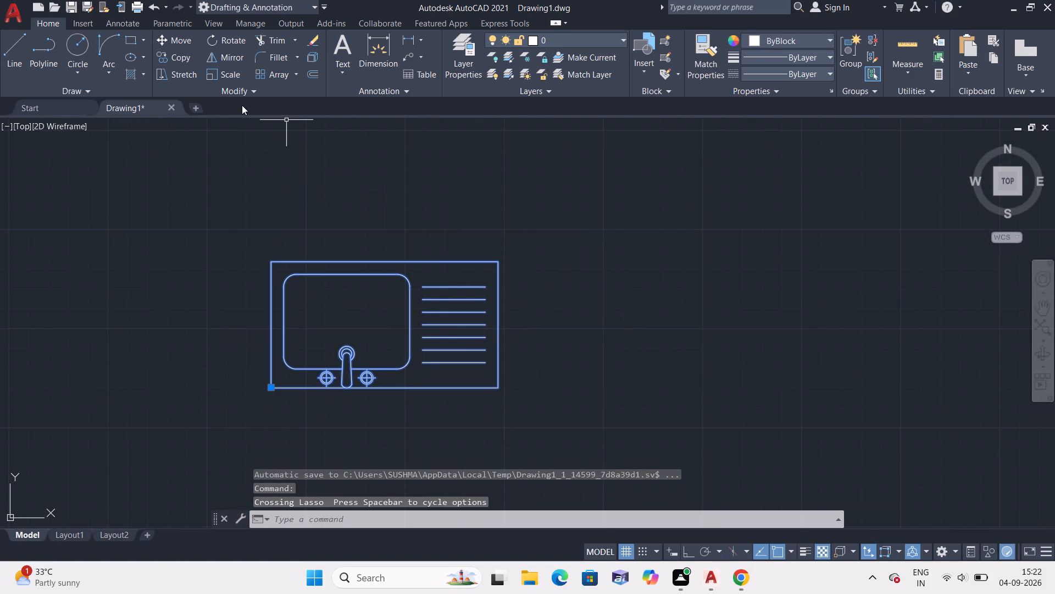
{"action": "left_click", "coordinate": [213, 79]}
{"action": "left_click", "coordinate": [379, 317]}
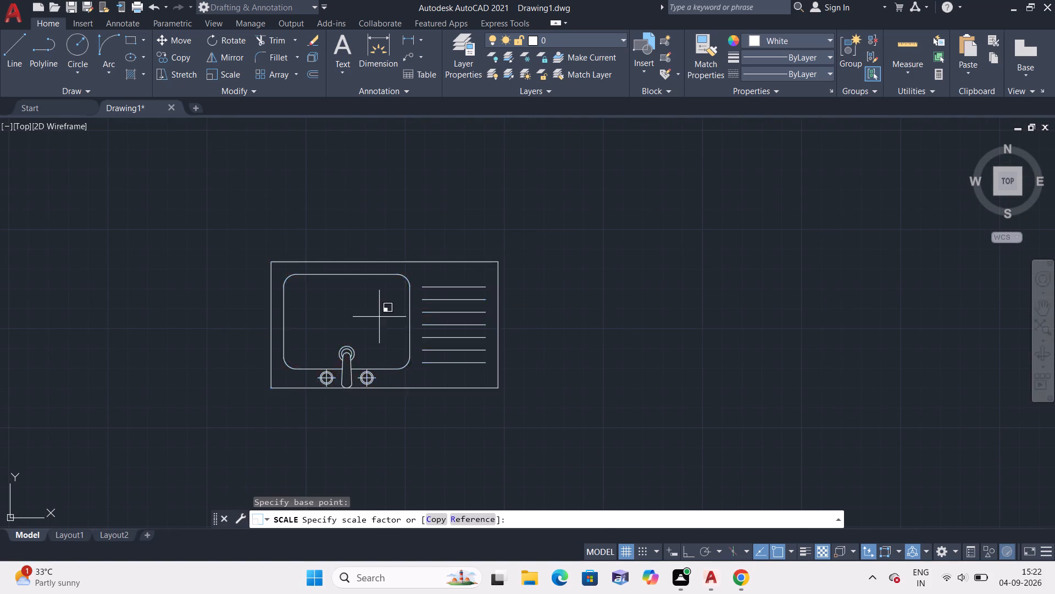
{"action": "left_click", "coordinate": [389, 321]}
Move the reduced sink from beside the plan into the kitchen, just above the lower wall near the open-lidded appliance.
{"action": "scroll", "coordinate": [388, 318], "scroll_direction": "up", "scroll_amount": 2}
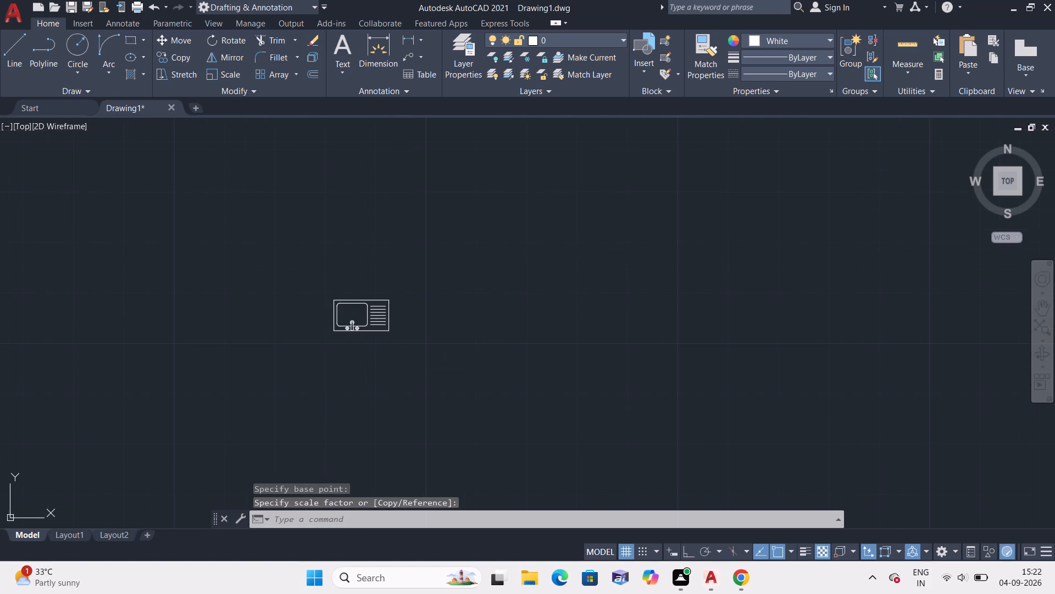
{"action": "left_click_drag", "start_coordinate": [399, 271], "coordinate": [332, 390]}
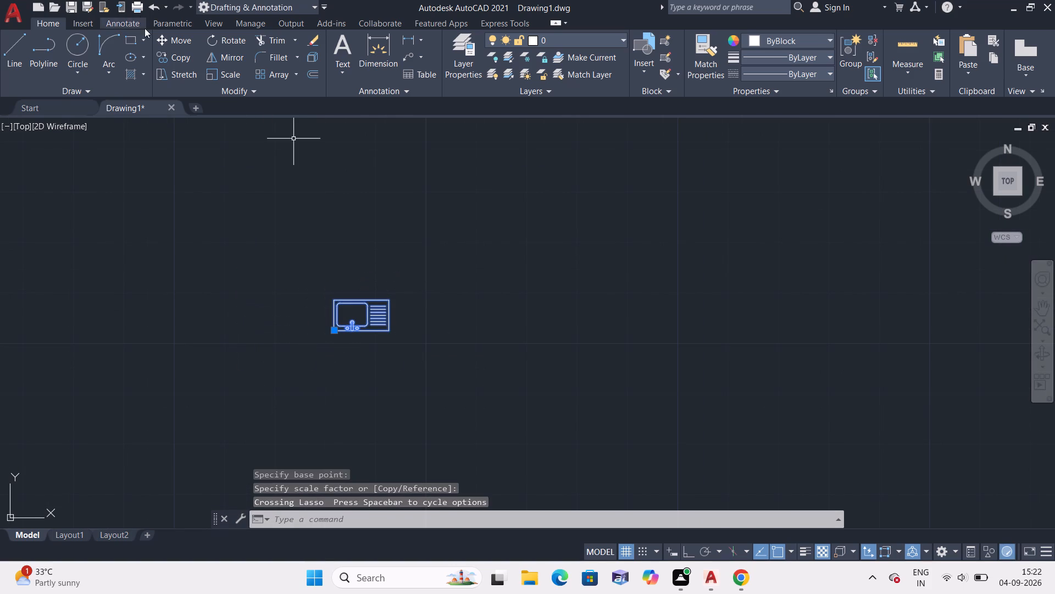
{"action": "left_click", "coordinate": [164, 34]}
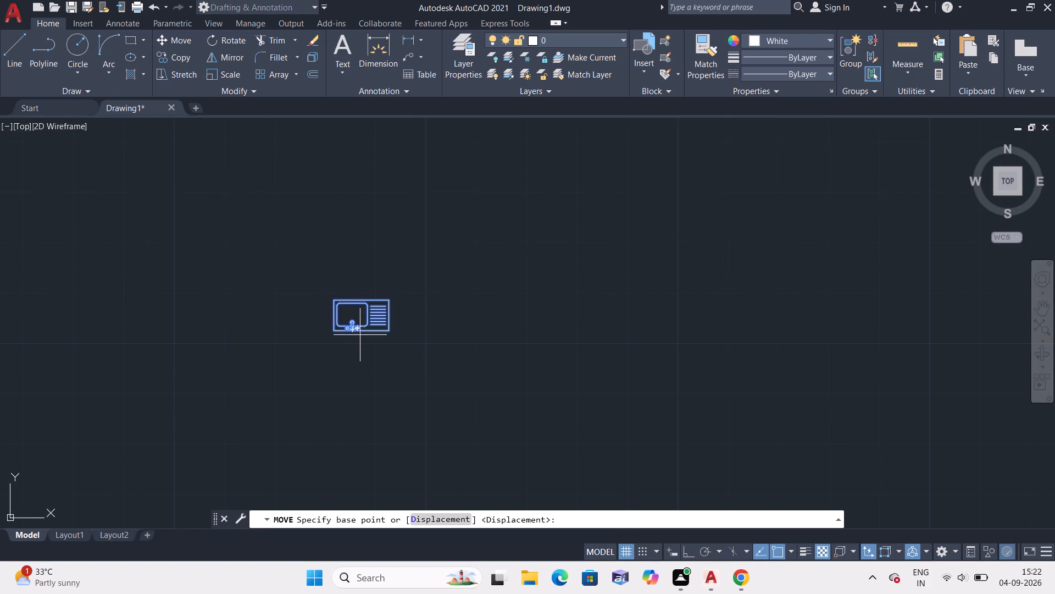
{"action": "left_click", "coordinate": [361, 334]}
{"action": "scroll", "coordinate": [140, 294], "scroll_direction": "down", "scroll_amount": 1}
{"action": "middle_click_drag", "start_coordinate": [140, 294], "coordinate": [466, 169]}
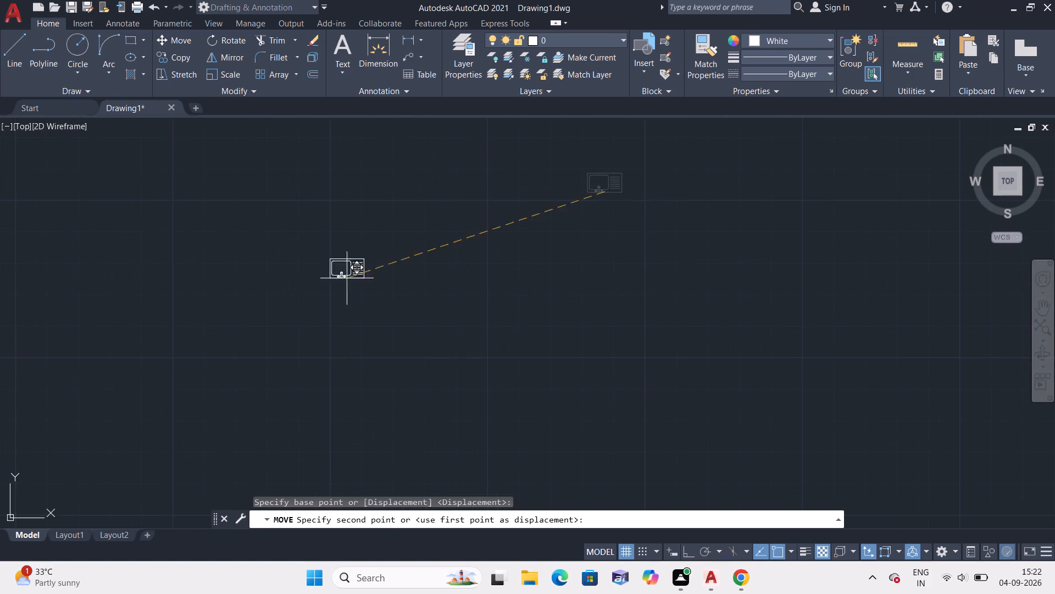
{"action": "scroll", "coordinate": [280, 309], "scroll_direction": "down", "scroll_amount": 3}
{"action": "scroll", "coordinate": [176, 331], "scroll_direction": "down", "scroll_amount": 3}
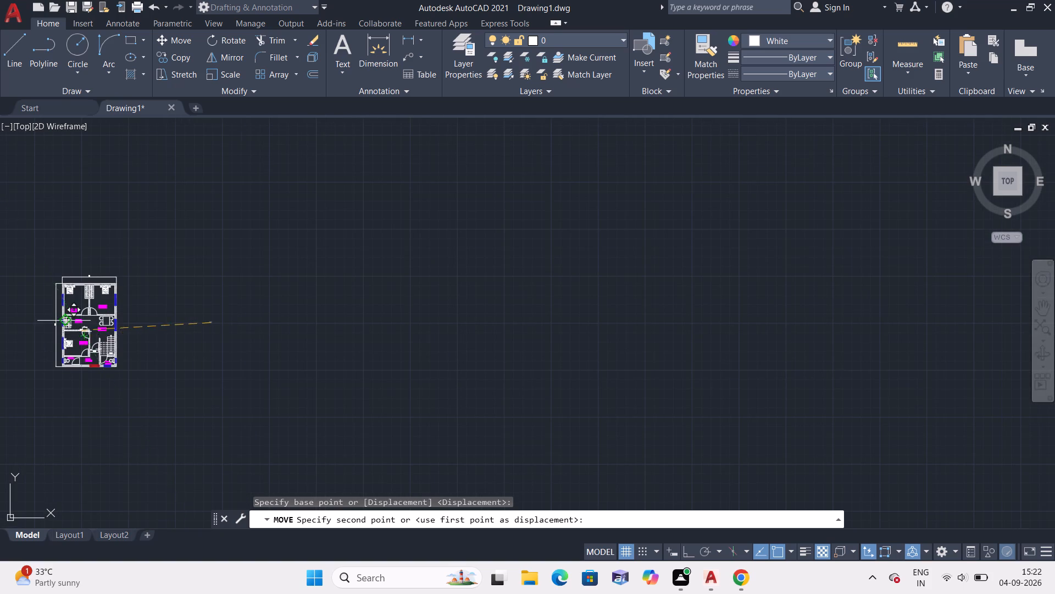
{"action": "scroll", "coordinate": [64, 321], "scroll_direction": "up", "scroll_amount": 6}
{"action": "scroll", "coordinate": [106, 348], "scroll_direction": "up", "scroll_amount": 5}
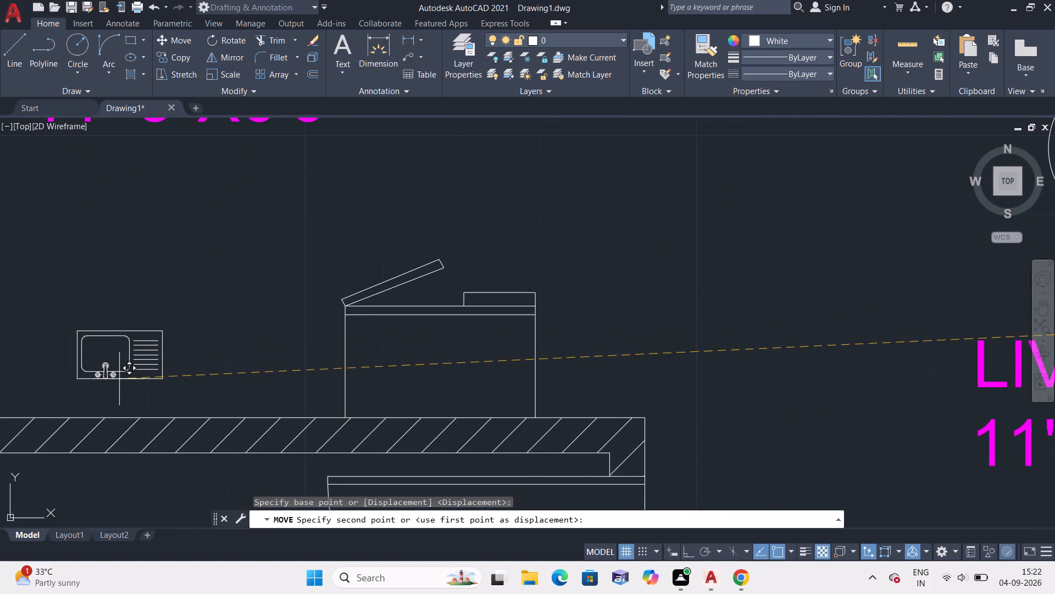
{"action": "scroll", "coordinate": [120, 380], "scroll_direction": "down", "scroll_amount": 2}
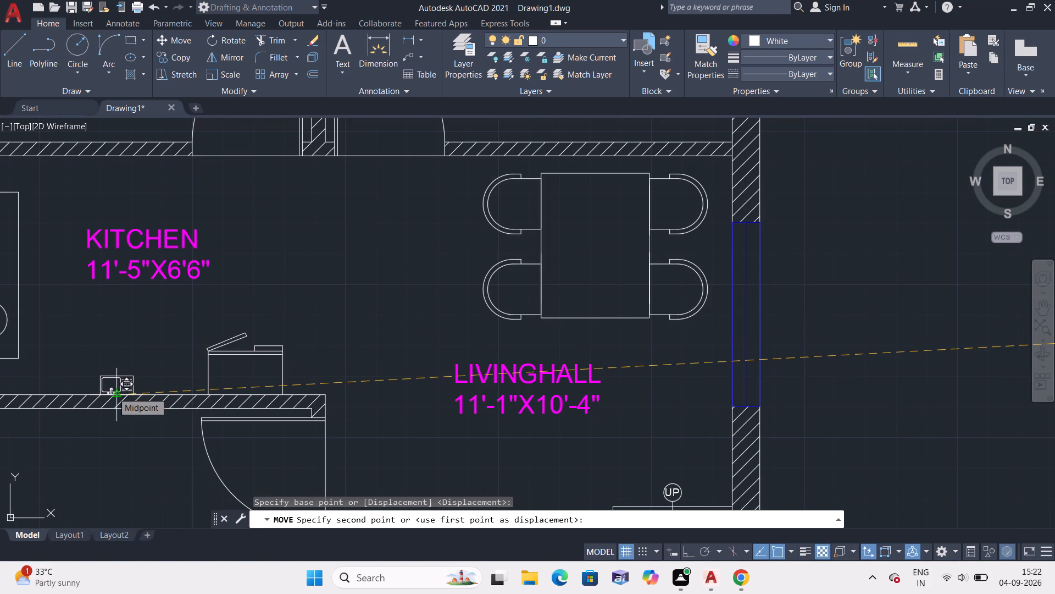
{"action": "left_click", "coordinate": [115, 381]}
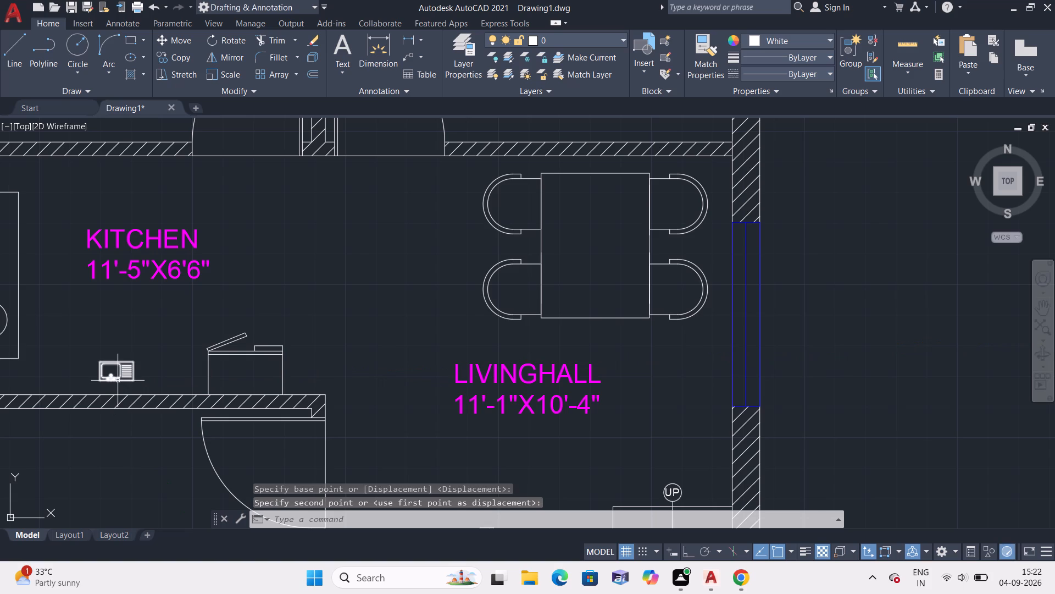
{"action": "key", "text": "Escape"}
Scale the sink up freehand about a point inside it, to slightly wider than the neighbouring open-lidded appliance.
{"action": "scroll", "coordinate": [132, 376], "scroll_direction": "up", "scroll_amount": 2}
{"action": "middle_click_drag", "start_coordinate": [132, 391], "coordinate": [324, 328]}
{"action": "scroll", "coordinate": [322, 334], "scroll_direction": "down", "scroll_amount": 1}
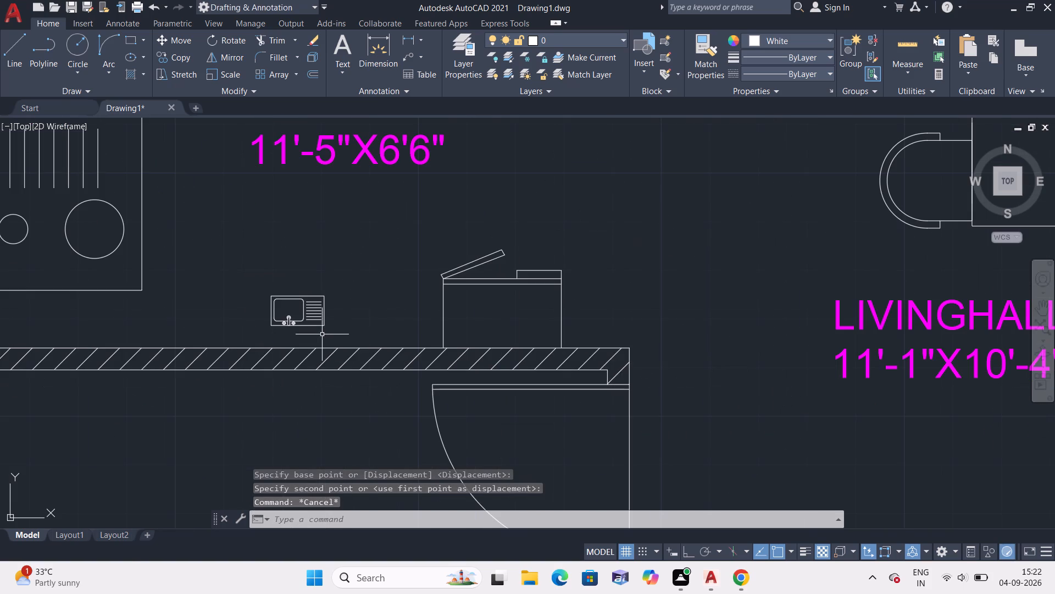
{"action": "left_click", "coordinate": [309, 309]}
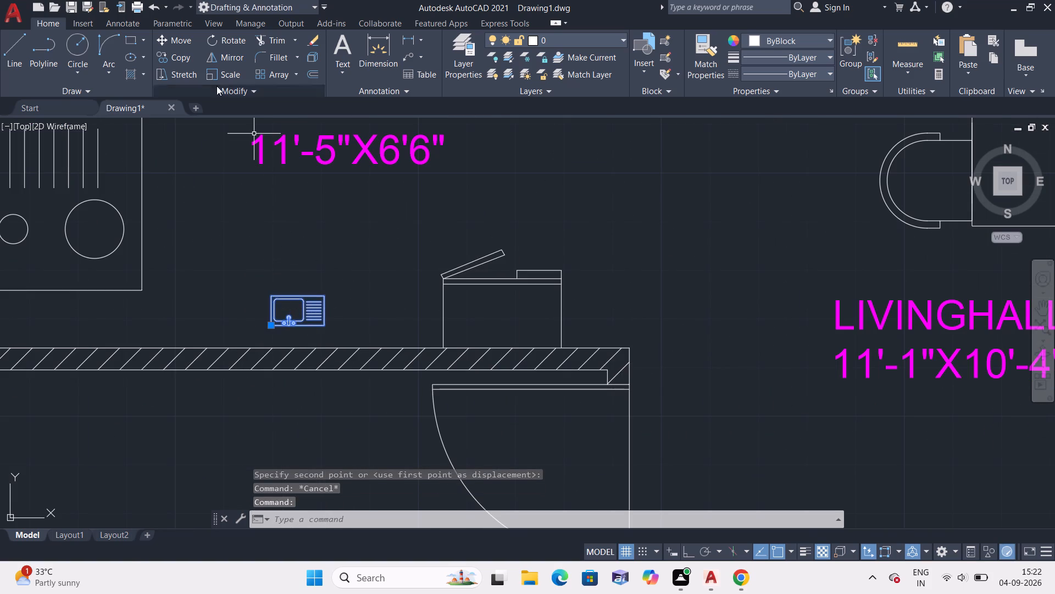
{"action": "left_click", "coordinate": [218, 75]}
{"action": "left_click", "coordinate": [294, 312]}
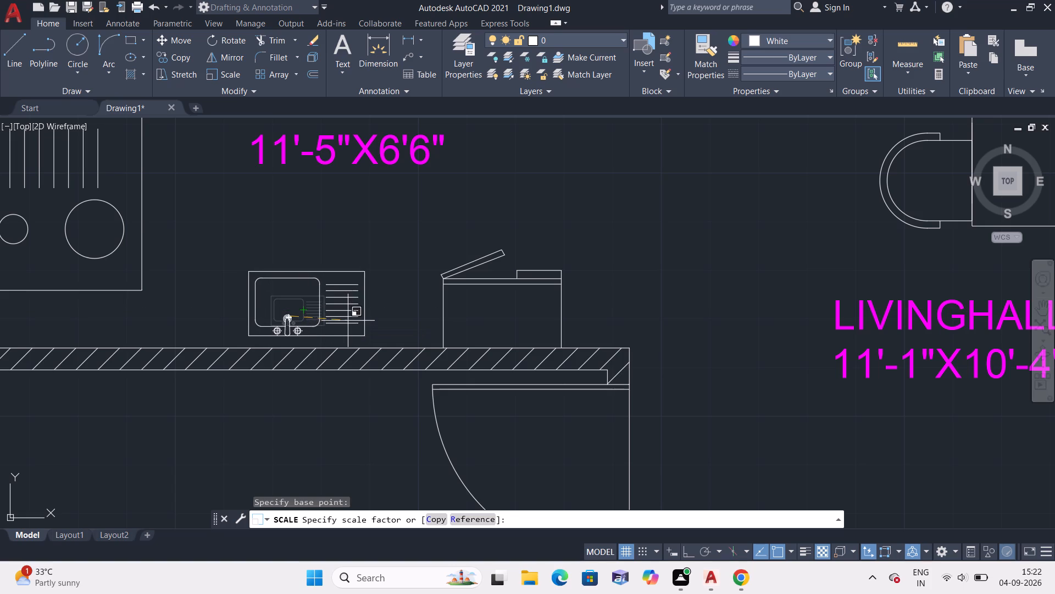
{"action": "left_click", "coordinate": [360, 323]}
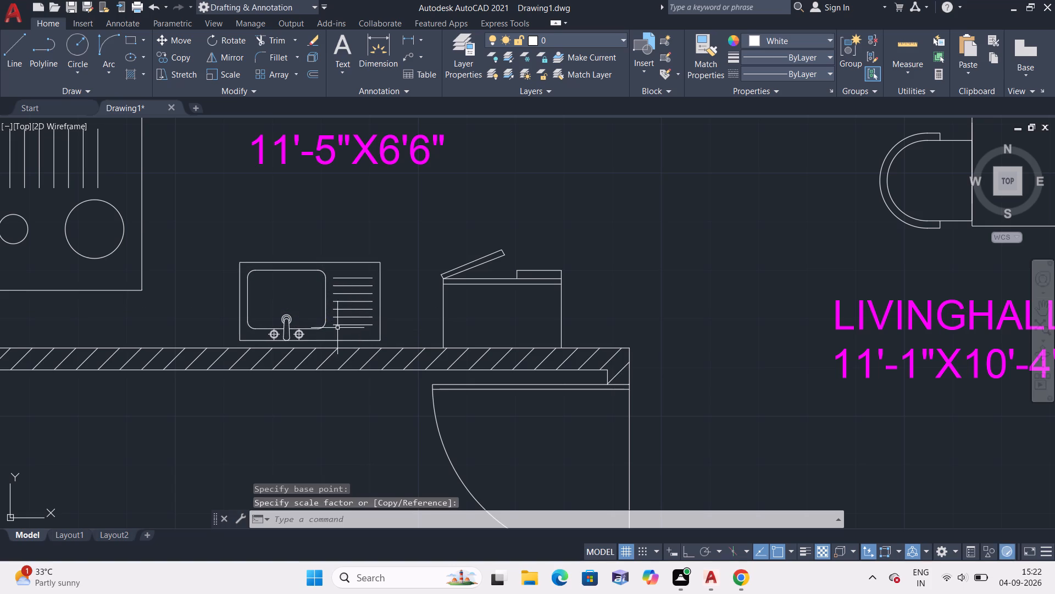
Move the sink by its bottom-edge midpoint so its tap side sits flush against the kitchen's lower wall.
{"action": "scroll", "coordinate": [337, 326], "scroll_direction": "up", "scroll_amount": 2}
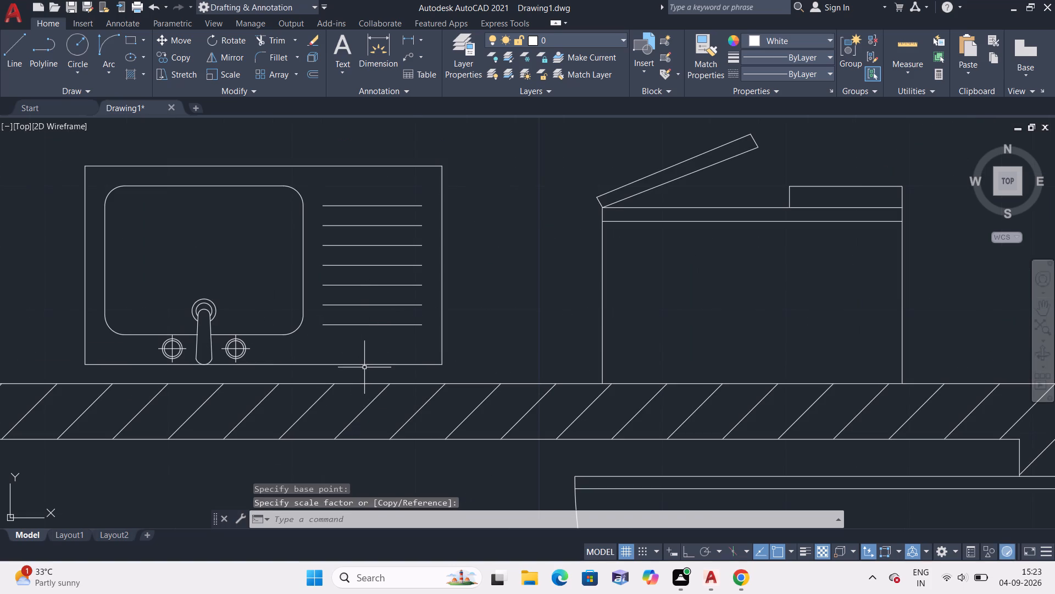
{"action": "left_click", "coordinate": [364, 367]}
{"action": "double_click", "coordinate": [365, 365]}
{"action": "left_click", "coordinate": [365, 365]}
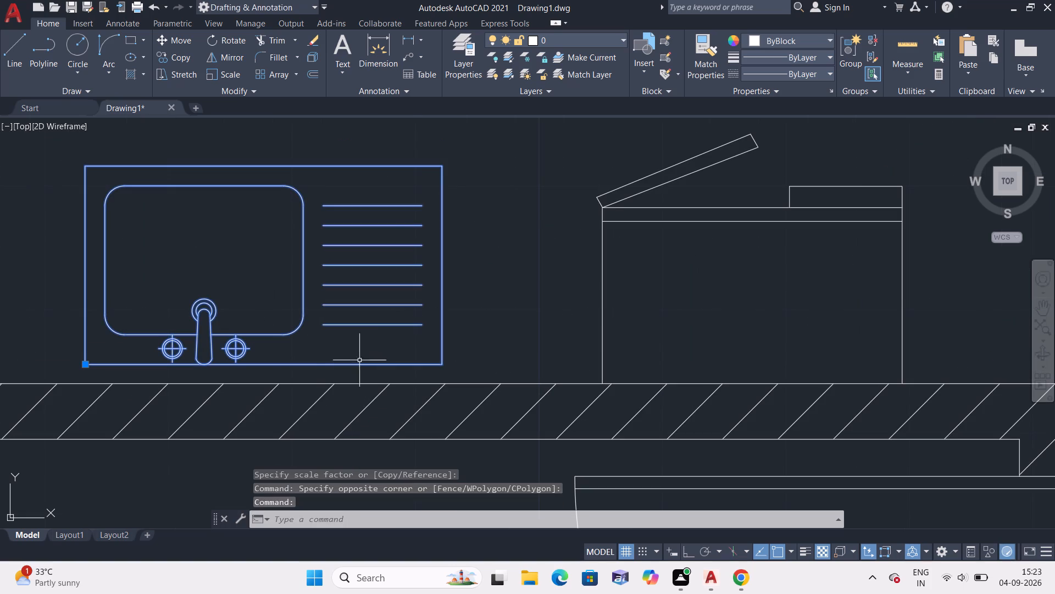
{"action": "left_click", "coordinate": [176, 40]}
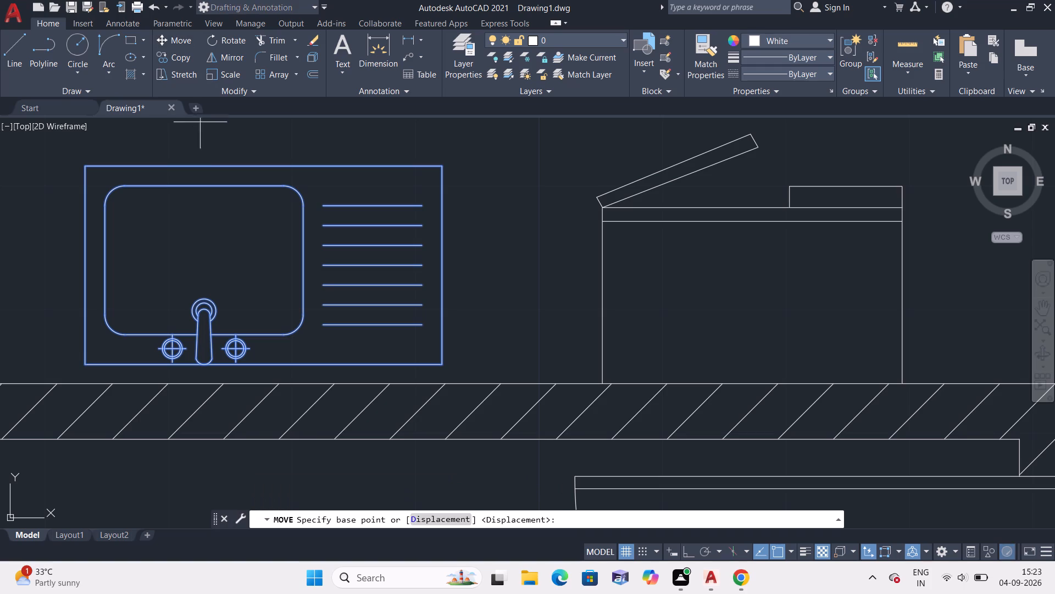
{"action": "left_click", "coordinate": [266, 365]}
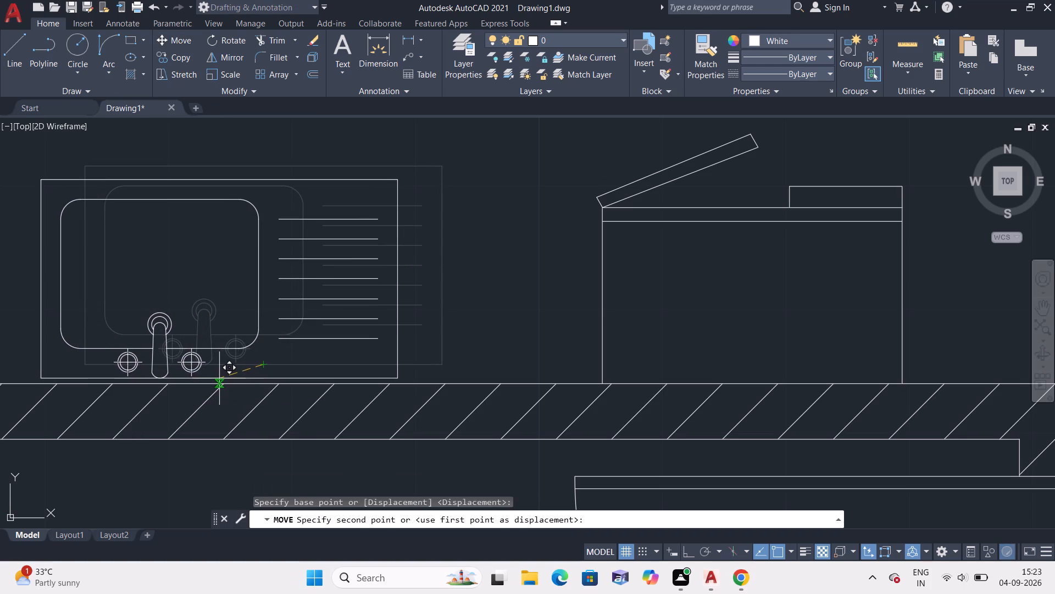
{"action": "left_click", "coordinate": [221, 384]}
{"action": "key", "text": "Escape"}
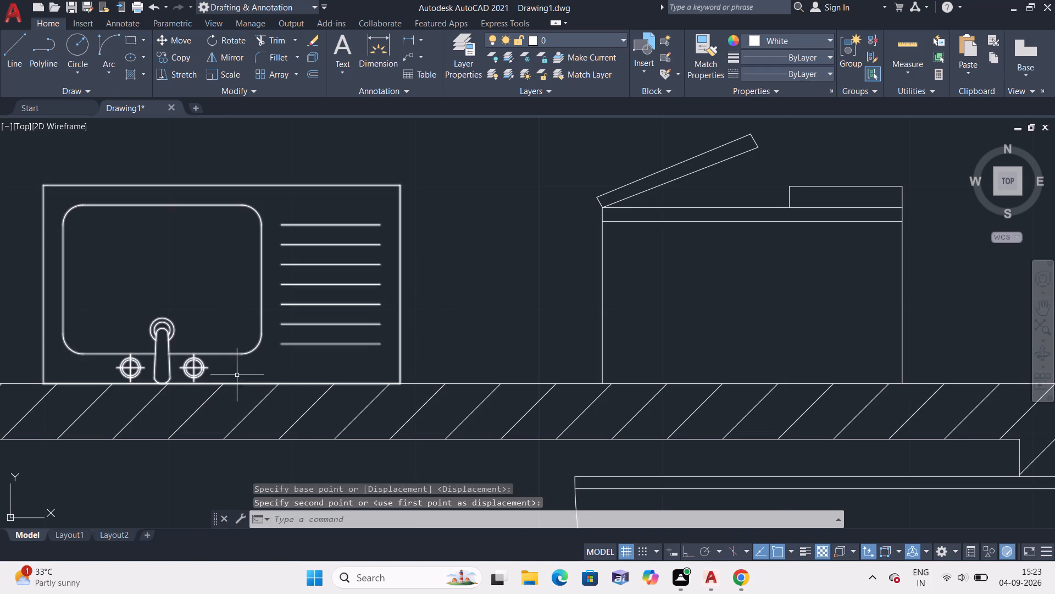
Add the multiline text title GROUND FLOOR PLAN in the empty space below the house plan.
{"action": "scroll", "coordinate": [229, 305], "scroll_direction": "down", "scroll_amount": 2}
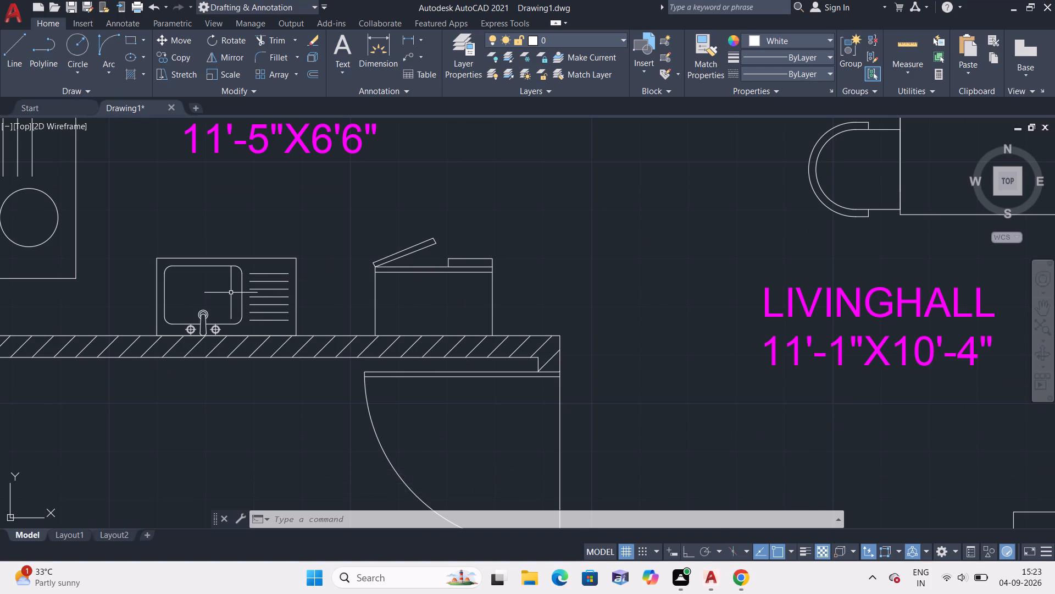
{"action": "scroll", "coordinate": [231, 293], "scroll_direction": "down", "scroll_amount": 4}
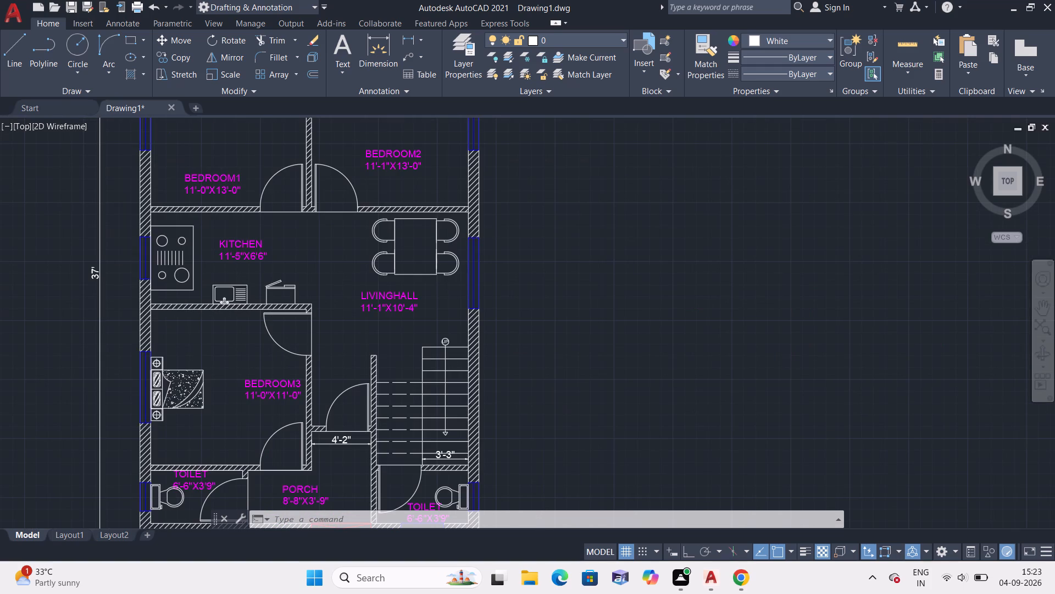
{"action": "scroll", "coordinate": [230, 277], "scroll_direction": "down", "scroll_amount": 2}
{"action": "middle_click_drag", "start_coordinate": [232, 391], "coordinate": [334, 355]}
{"action": "scroll", "coordinate": [340, 354], "scroll_direction": "up", "scroll_amount": 1}
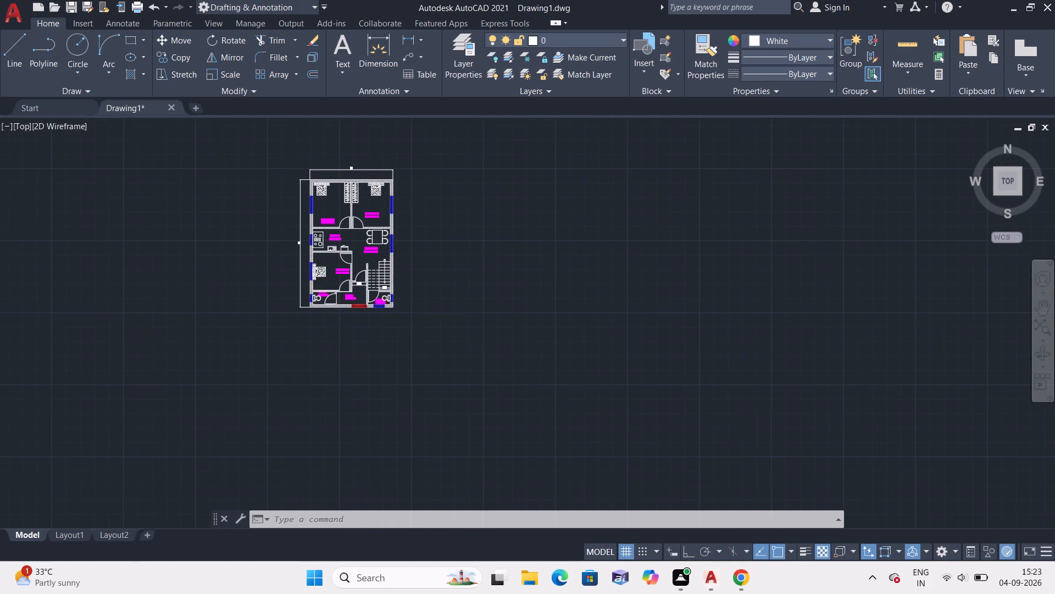
{"action": "scroll", "coordinate": [340, 354], "scroll_direction": "up", "scroll_amount": 2}
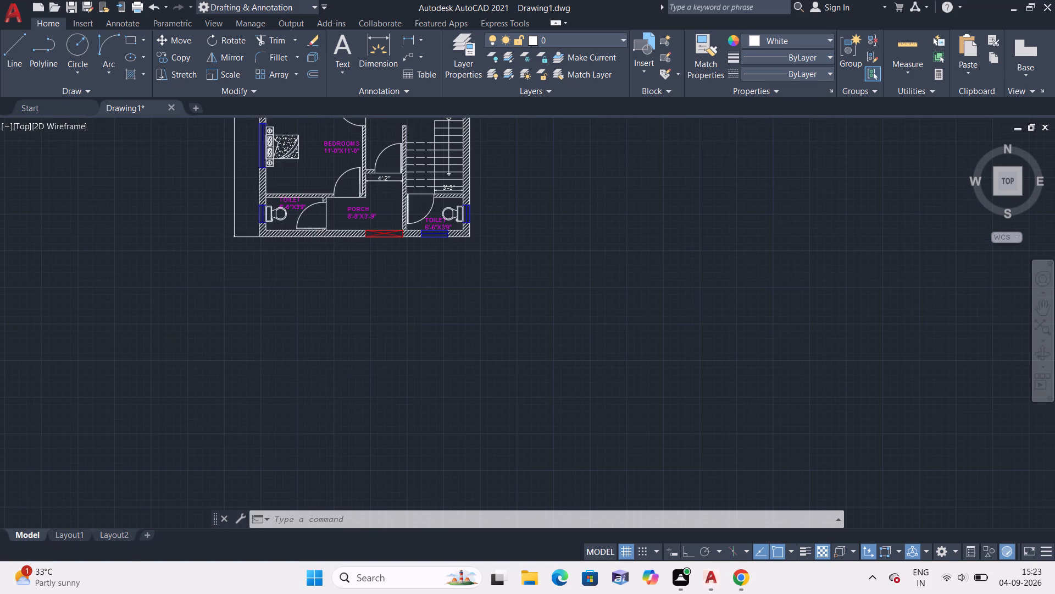
{"action": "type", "text": "mt"}
{"action": "key", "text": "space"}
{"action": "double_click", "coordinate": [340, 354]}
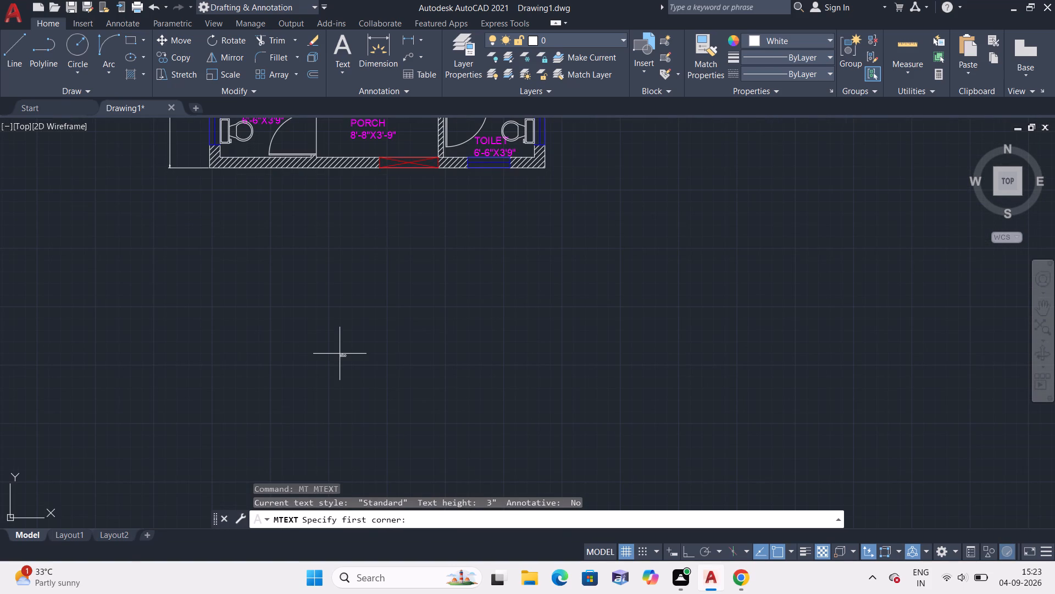
{"action": "left_click", "coordinate": [462, 361]}
{"action": "left_click", "coordinate": [597, 395]}
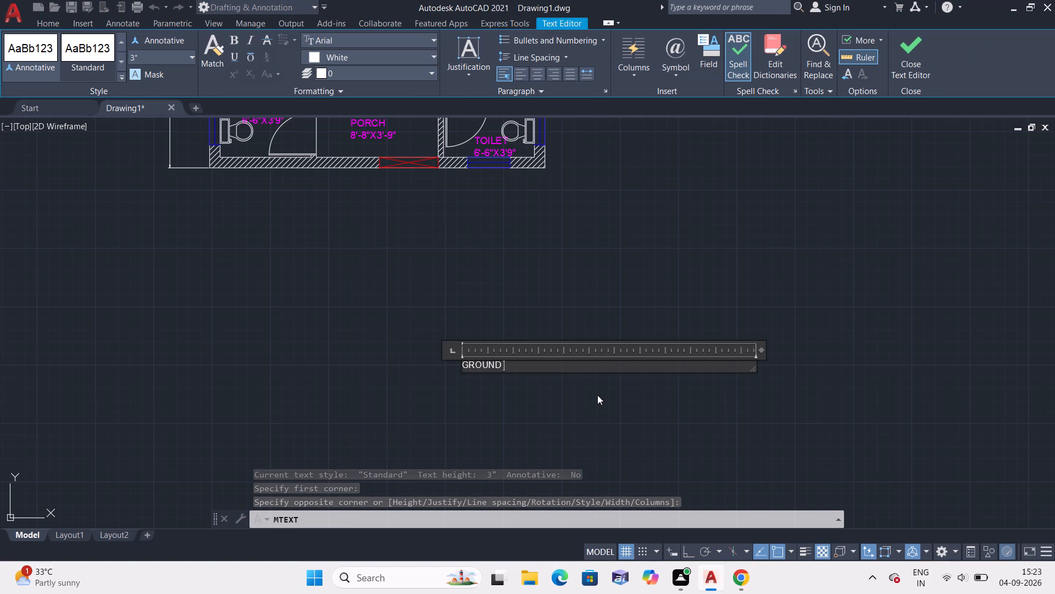
{"action": "type", "text": "FLOOR PLAN"}
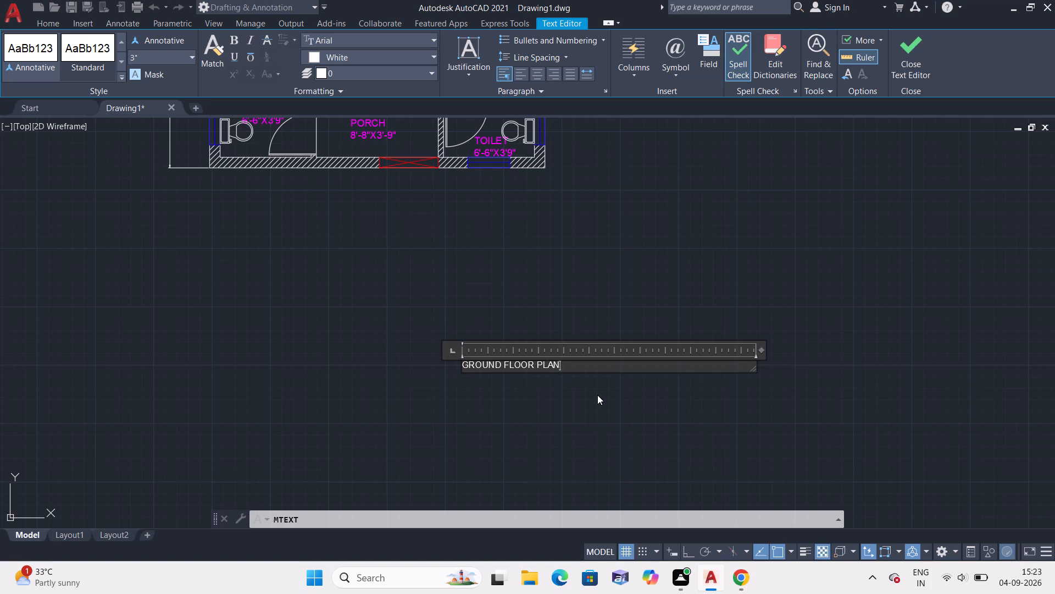
{"action": "left_click", "coordinate": [586, 428]}
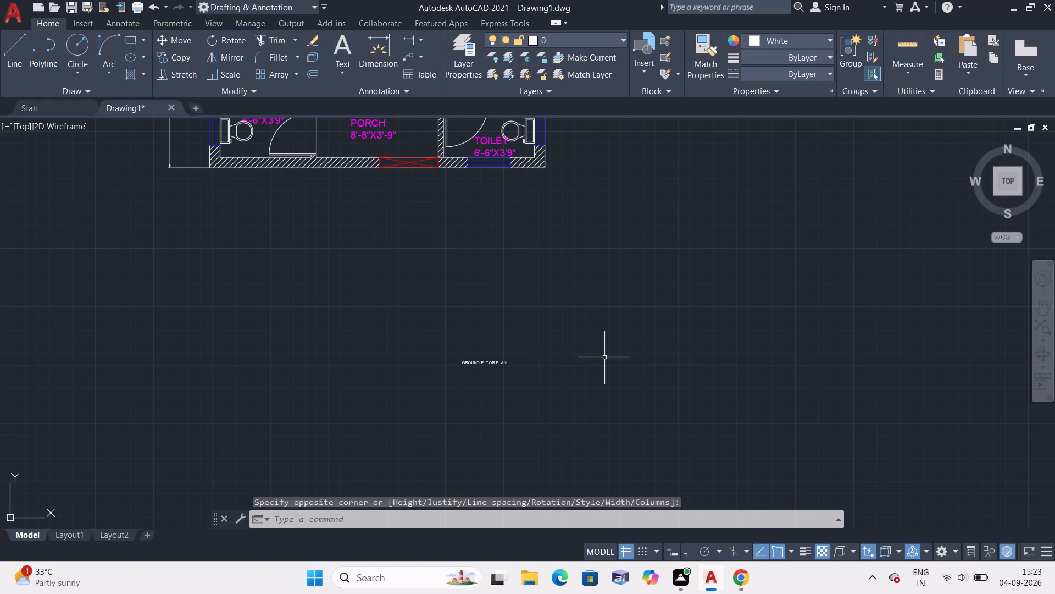
Add a multiline text reading 24X37{888sq ft}HOUSE PLAN-WEST FACE-FP1323 to the right of the GROUND FLOOR PLAN title.
{"action": "key", "text": "space"}
{"action": "triple_click", "coordinate": [604, 358]}
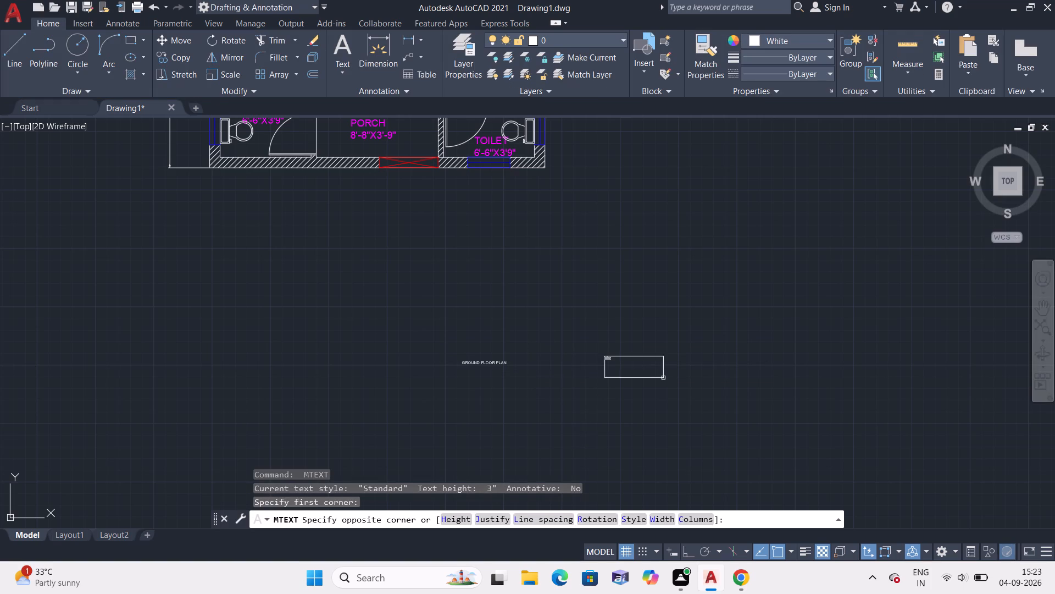
{"action": "left_click", "coordinate": [692, 381]}
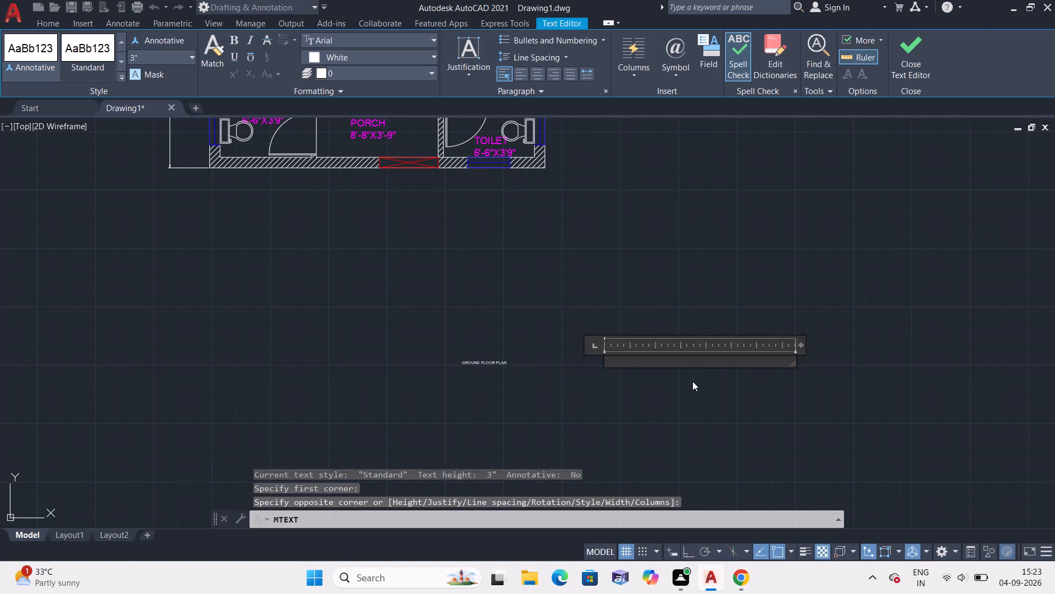
{"action": "type", "text": "24X"}
{"action": "key", "text": "3"}
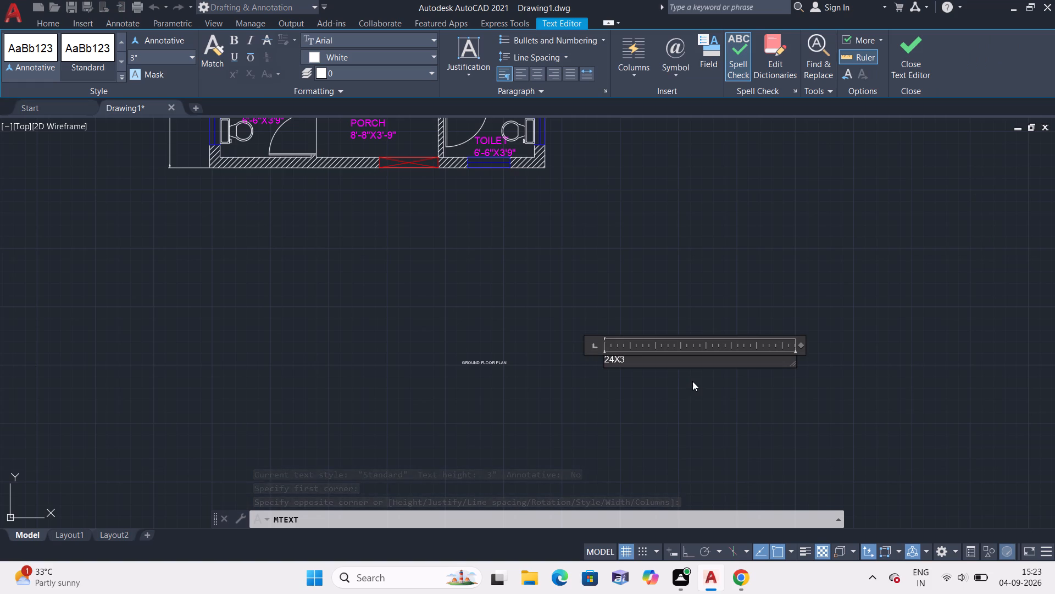
{"action": "key", "text": "7"}
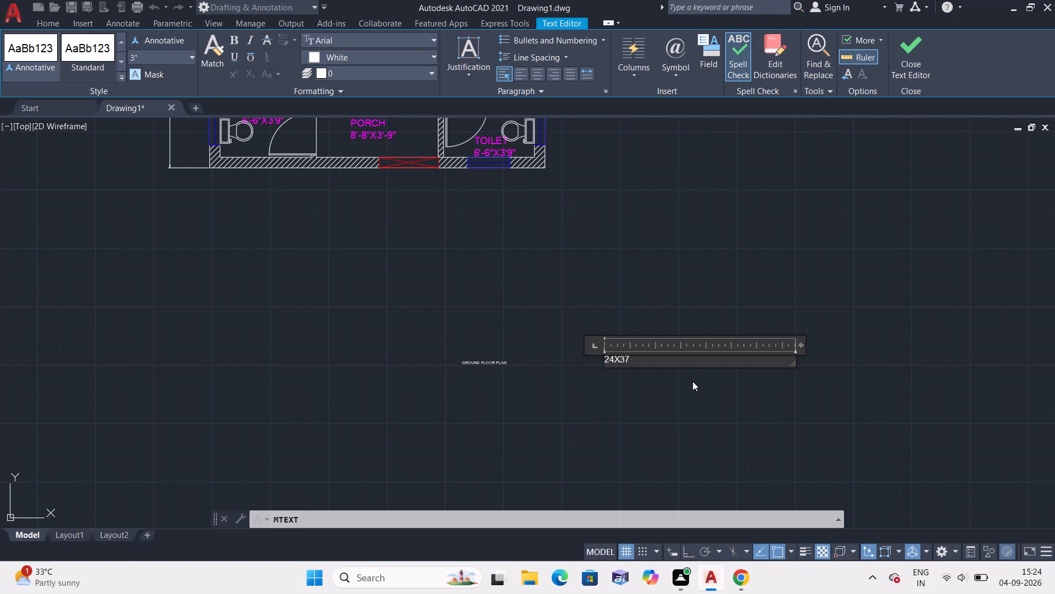
{"action": "key", "text": "shift+braceleft"}
{"action": "type", "text": "888"}
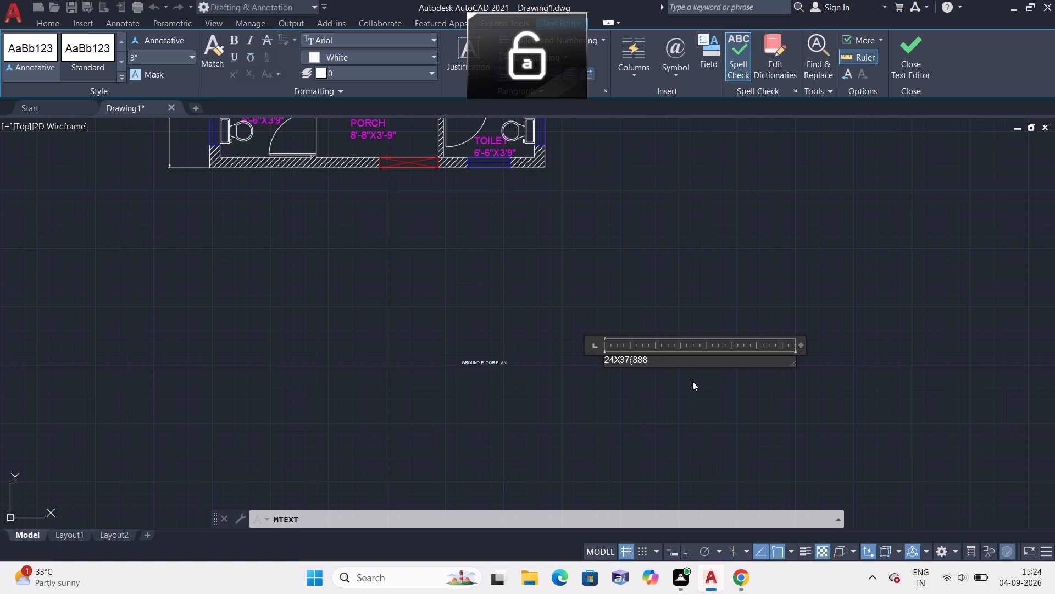
{"action": "key", "text": "s"}
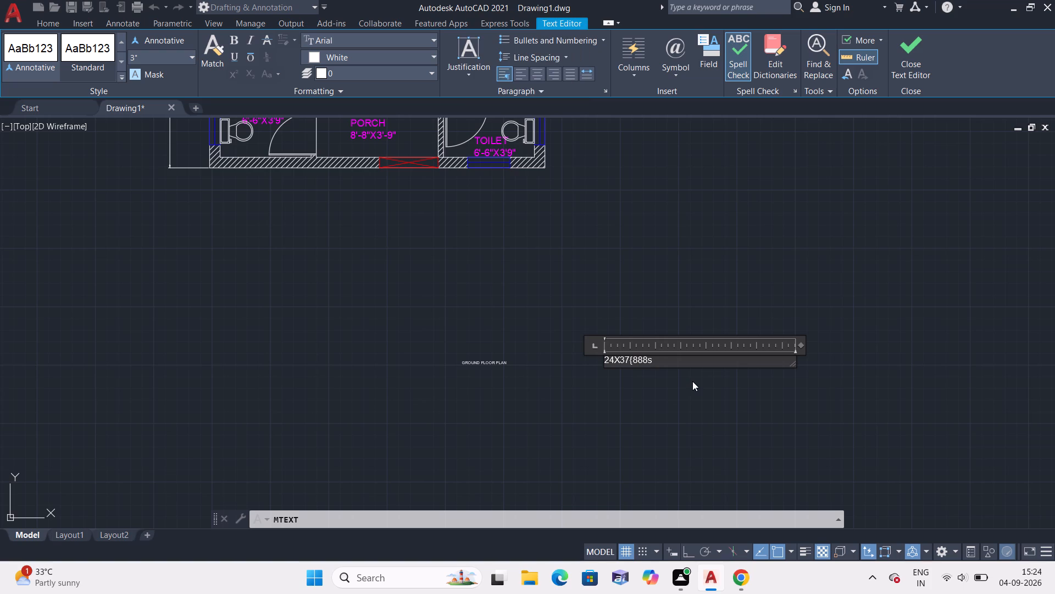
{"action": "type", "text": "q ft"}
{"action": "key", "text": "shift+braceright"}
{"action": "key", "text": "h"}
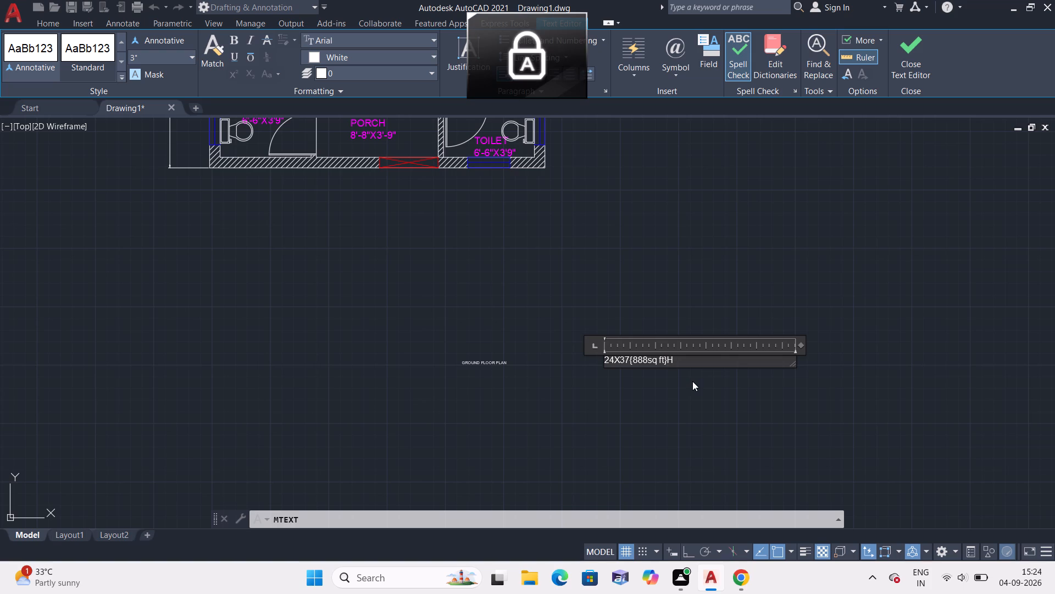
{"action": "key", "text": "p"}
{"action": "key", "text": "BackSpace"}
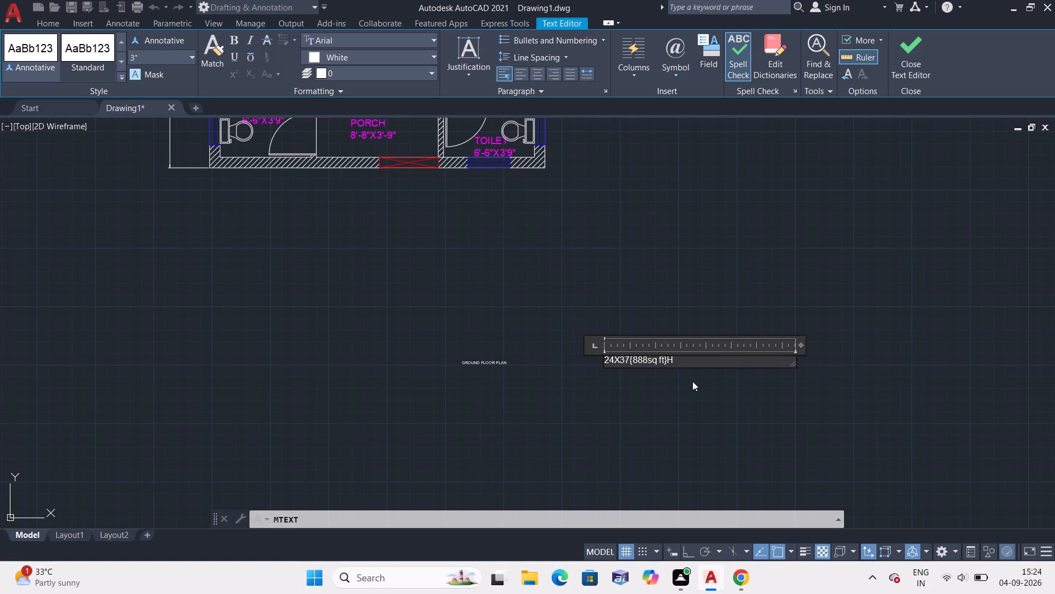
{"action": "type", "text": "OUSE"}
{"action": "key", "text": "space"}
{"action": "type", "text": "PLAN-"}
{"action": "type", "text": "WEST"}
{"action": "key", "text": "space"}
{"action": "type", "text": "FACE"}
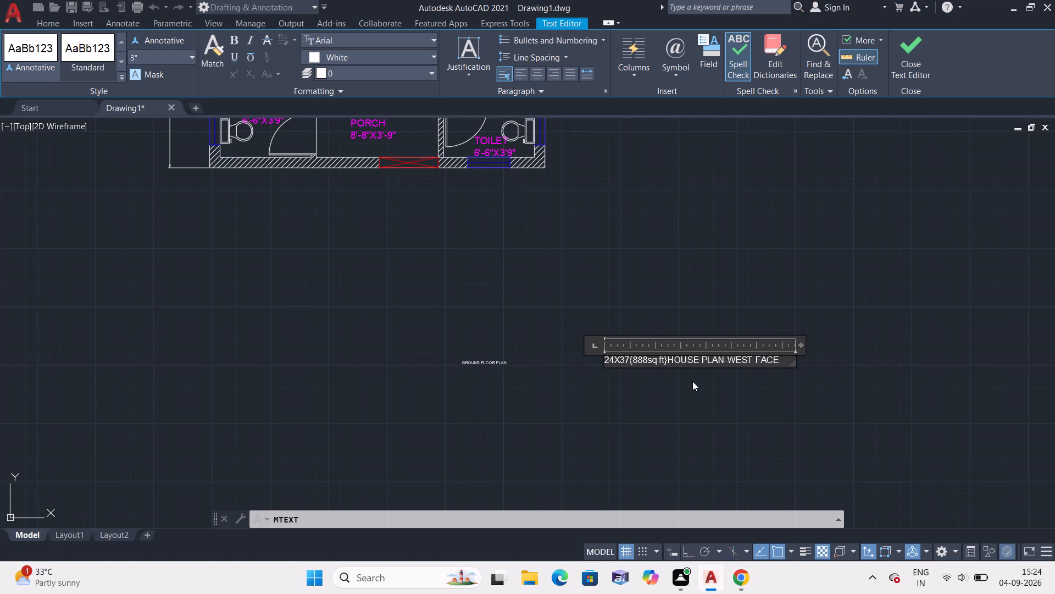
{"action": "type", "text": "-FP"}
{"action": "type", "text": "1323"}
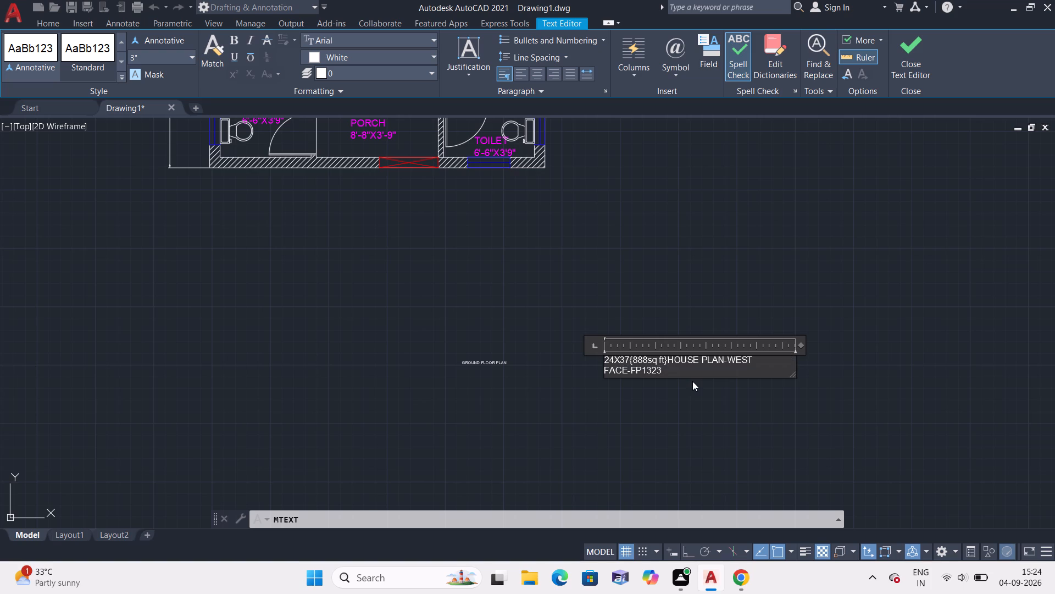
Remove the space between WEST and FACE, widen the text box so the house plan text fits one line, and finish editing.
{"action": "scroll", "coordinate": [648, 381], "scroll_direction": "up", "scroll_amount": 2}
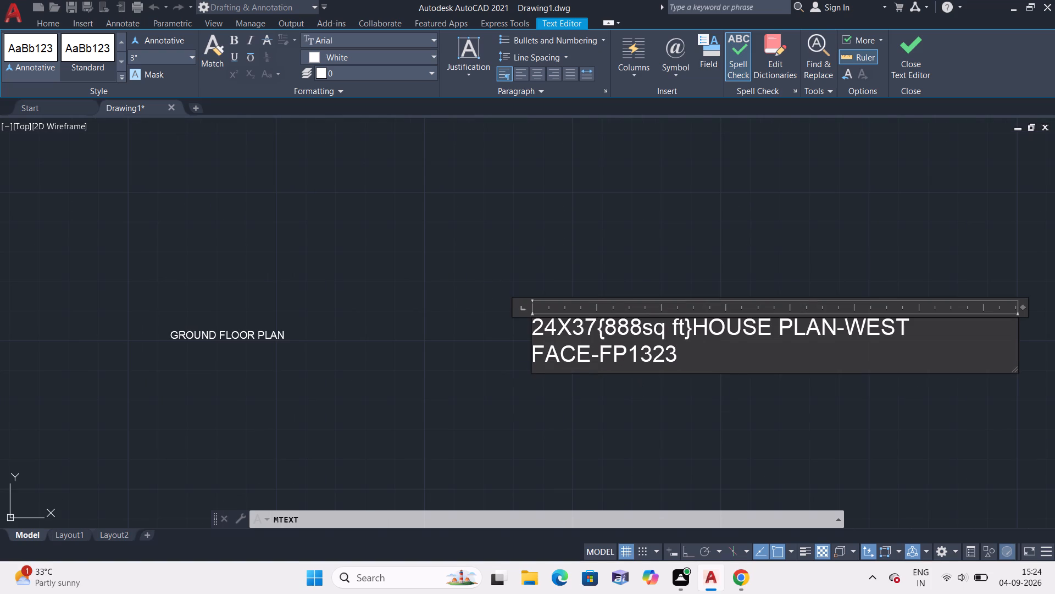
{"action": "scroll", "coordinate": [564, 368], "scroll_direction": "down", "scroll_amount": 1}
{"action": "scroll", "coordinate": [540, 347], "scroll_direction": "up", "scroll_amount": 2}
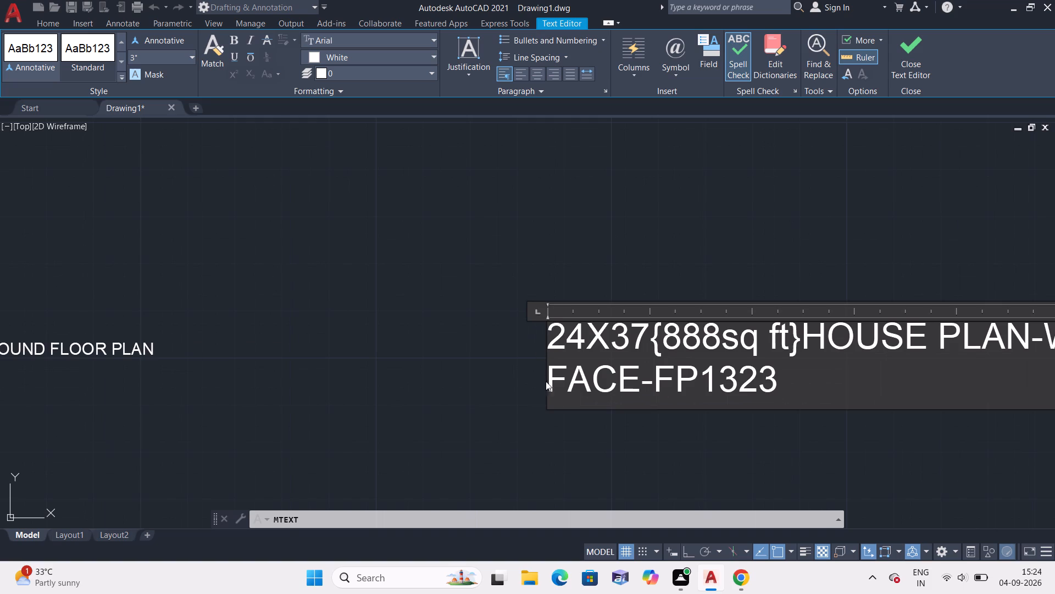
{"action": "left_click", "coordinate": [547, 376]}
{"action": "key", "text": "BackSpace"}
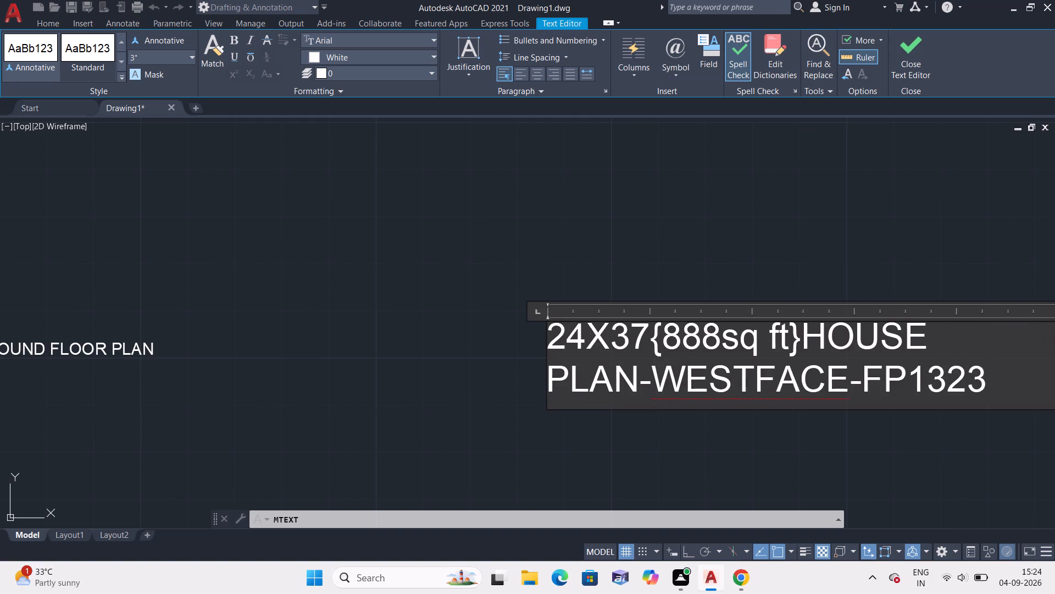
{"action": "scroll", "coordinate": [545, 377], "scroll_direction": "down", "scroll_amount": 1}
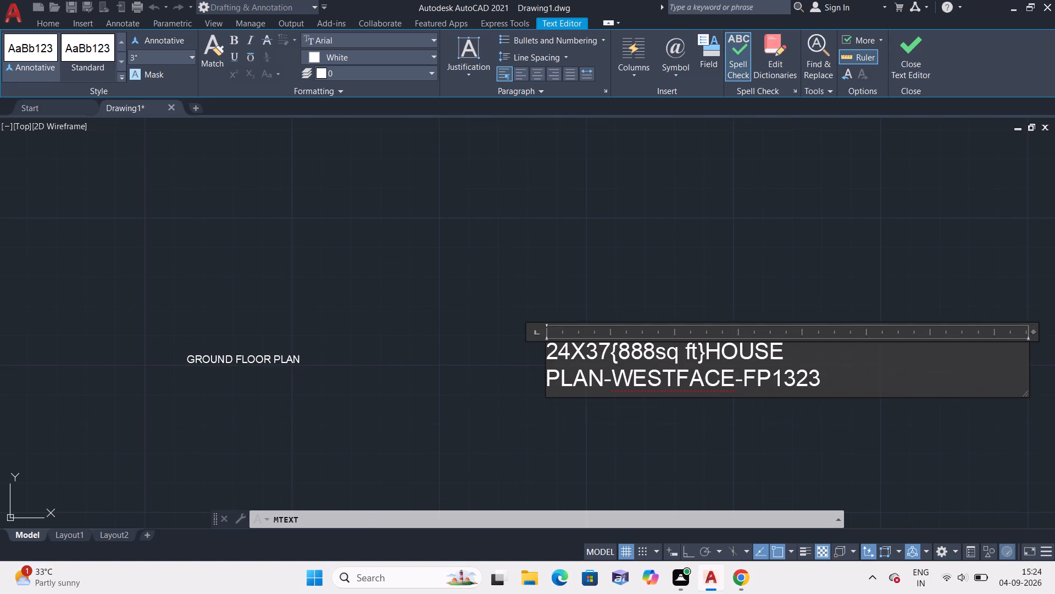
{"action": "scroll", "coordinate": [812, 388], "scroll_direction": "down", "scroll_amount": 1}
{"action": "middle_click_drag", "start_coordinate": [813, 385], "coordinate": [718, 396]}
{"action": "scroll", "coordinate": [860, 395], "scroll_direction": "up", "scroll_amount": 2}
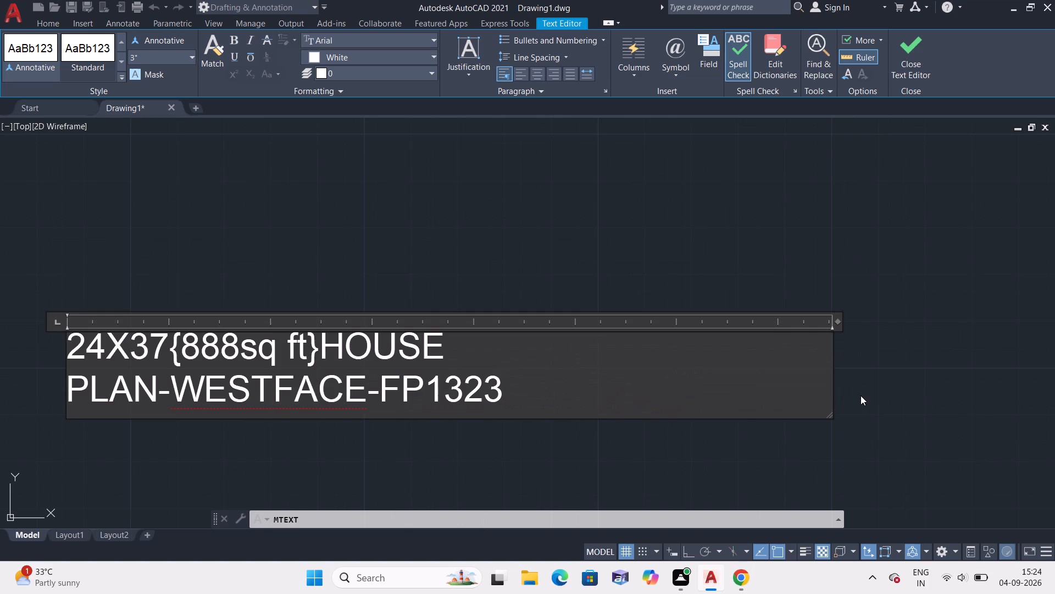
{"action": "left_click", "coordinate": [831, 317]}
{"action": "left_click_drag", "start_coordinate": [831, 317], "coordinate": [933, 323]}
{"action": "left_click_drag", "start_coordinate": [833, 413], "coordinate": [833, 412]}
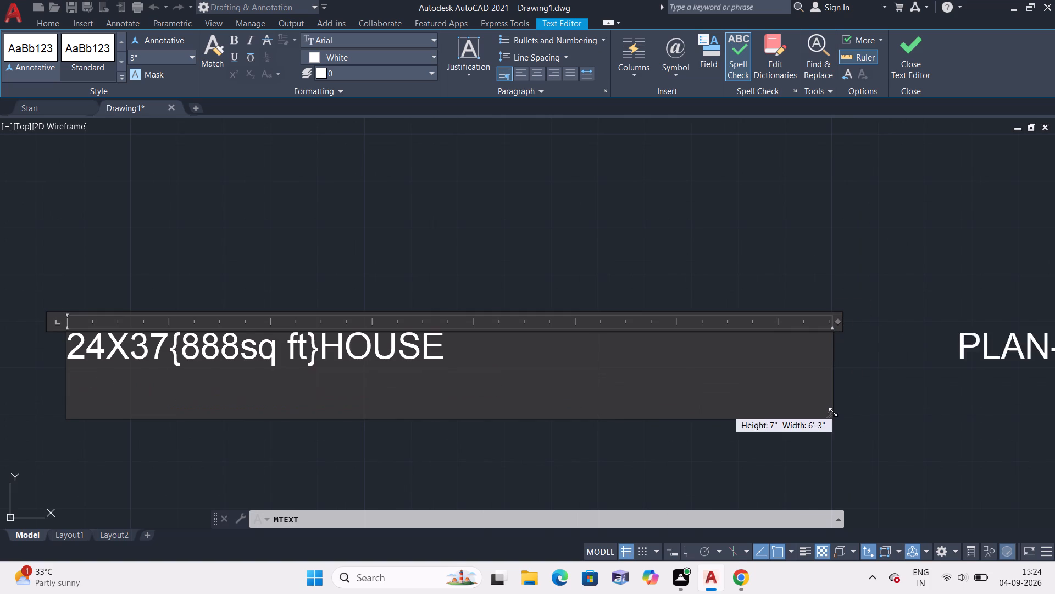
{"action": "left_click_drag", "start_coordinate": [833, 412], "coordinate": [1014, 389]}
{"action": "left_click", "coordinate": [1014, 389]}
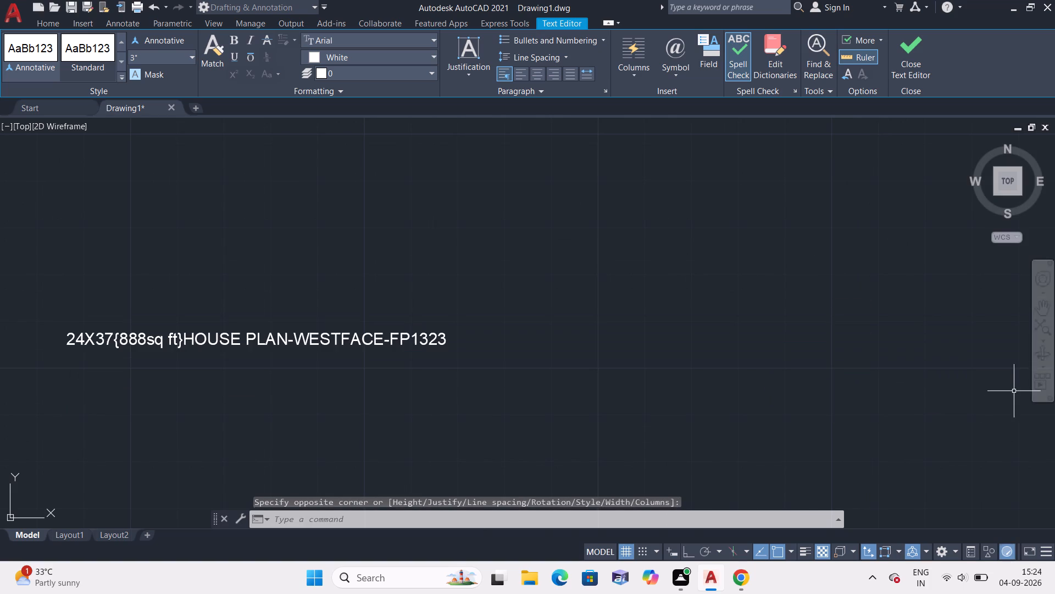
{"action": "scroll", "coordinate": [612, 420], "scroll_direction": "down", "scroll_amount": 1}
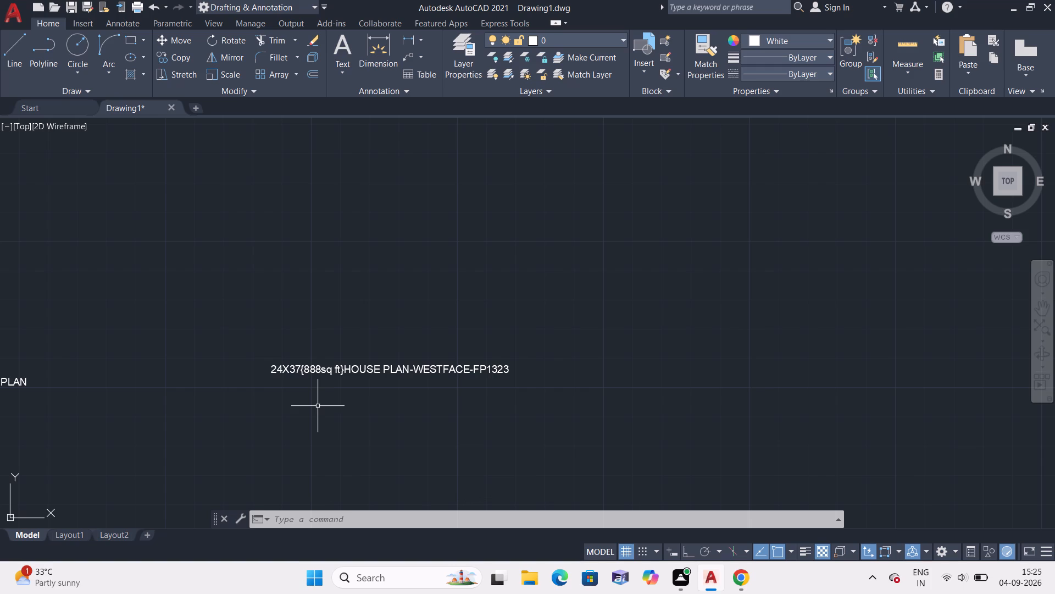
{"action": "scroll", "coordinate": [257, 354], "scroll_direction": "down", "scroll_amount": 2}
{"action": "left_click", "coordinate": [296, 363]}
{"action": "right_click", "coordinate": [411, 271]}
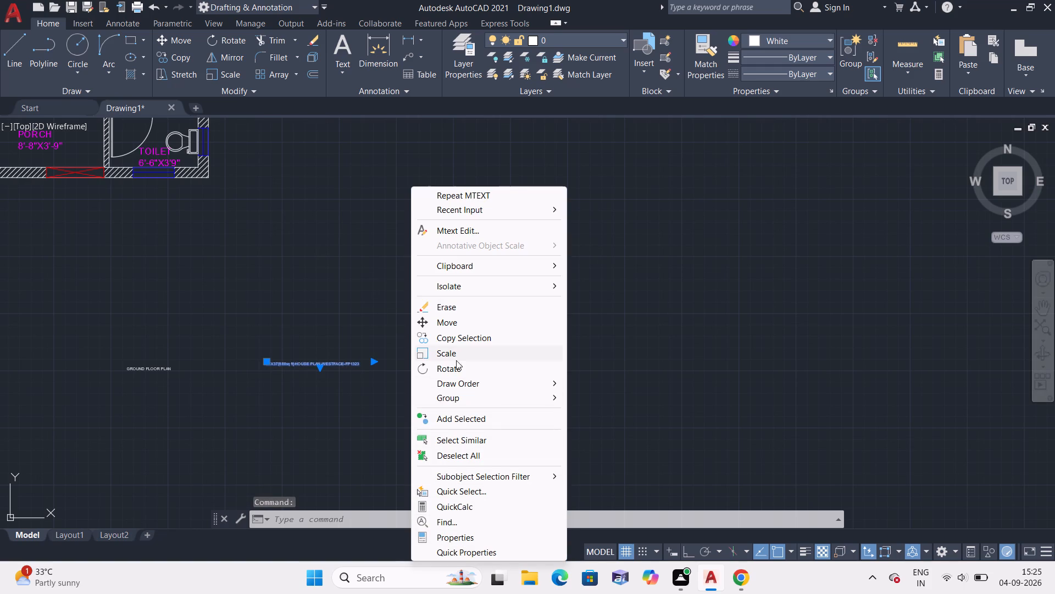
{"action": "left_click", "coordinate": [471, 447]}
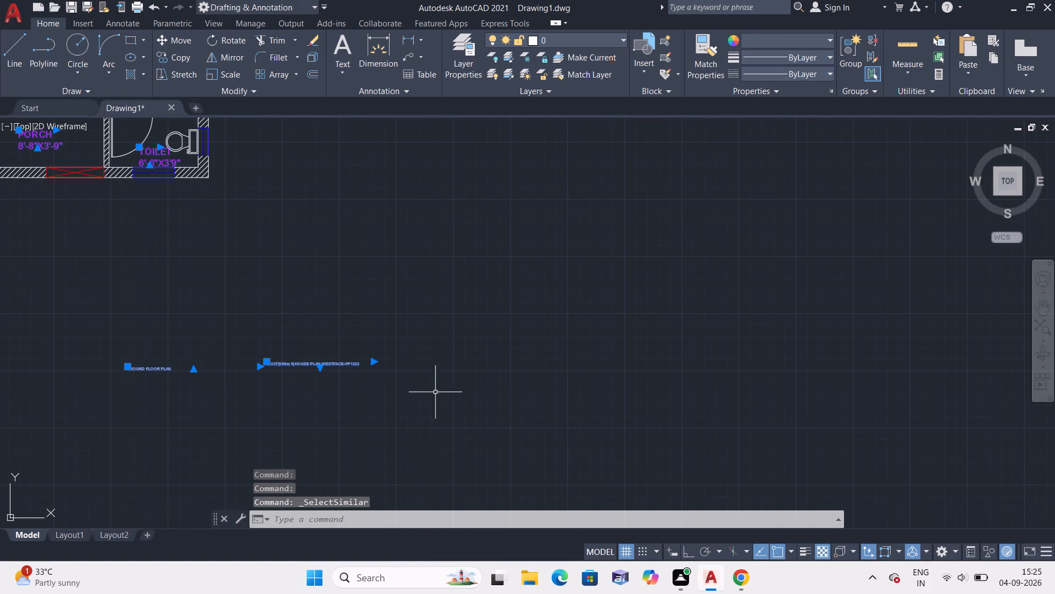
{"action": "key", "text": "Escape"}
Set the text height of the GROUND FLOOR PLAN title to 6".
{"action": "scroll", "coordinate": [165, 375], "scroll_direction": "up", "scroll_amount": 2}
{"action": "left_click", "coordinate": [123, 360]}
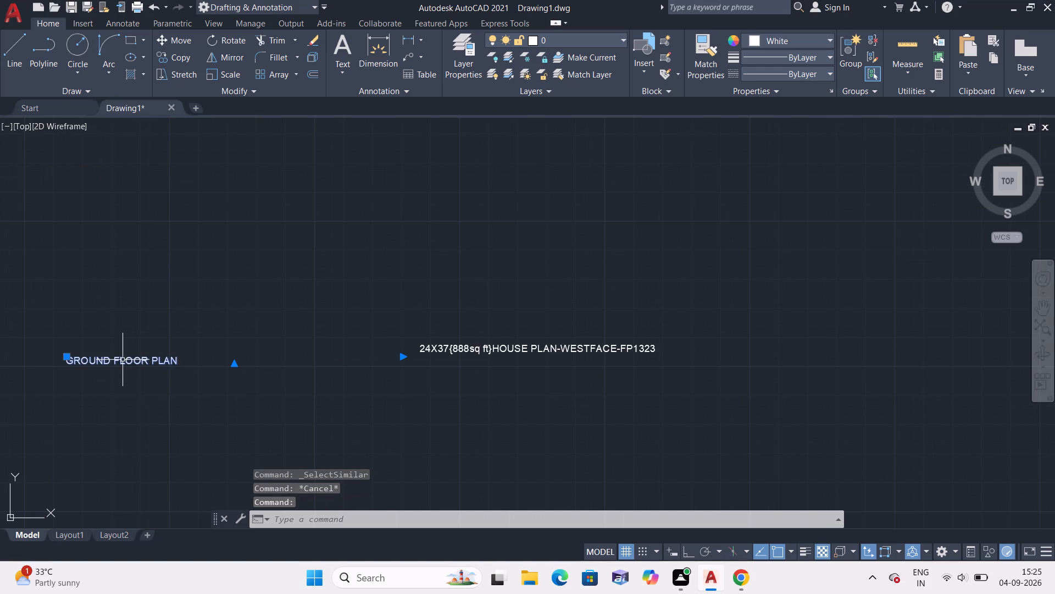
{"action": "right_click", "coordinate": [141, 306]}
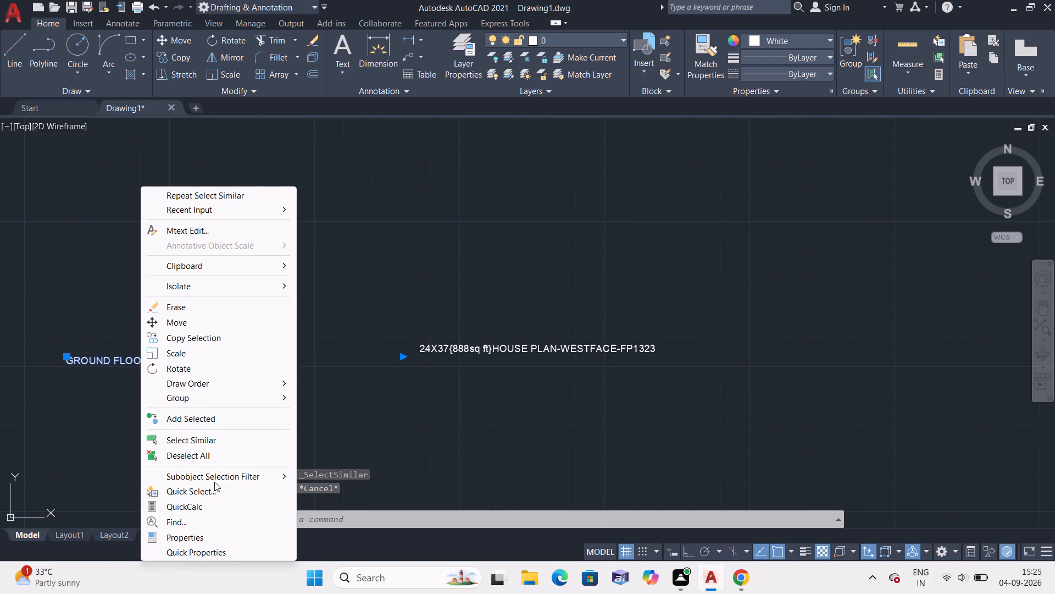
{"action": "left_click", "coordinate": [197, 541]}
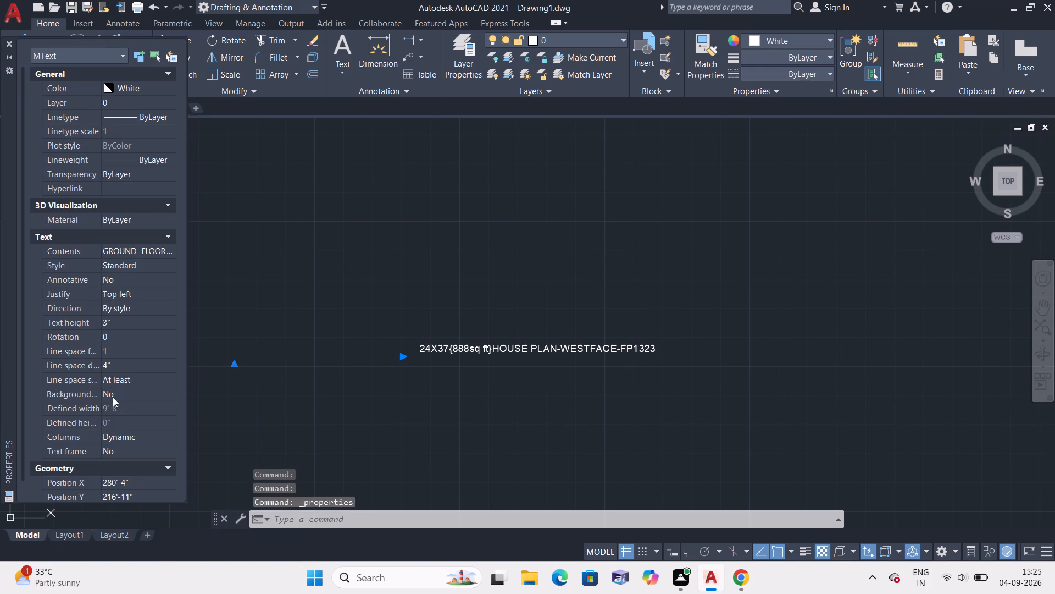
{"action": "scroll", "coordinate": [114, 435], "scroll_direction": "down", "scroll_amount": 1}
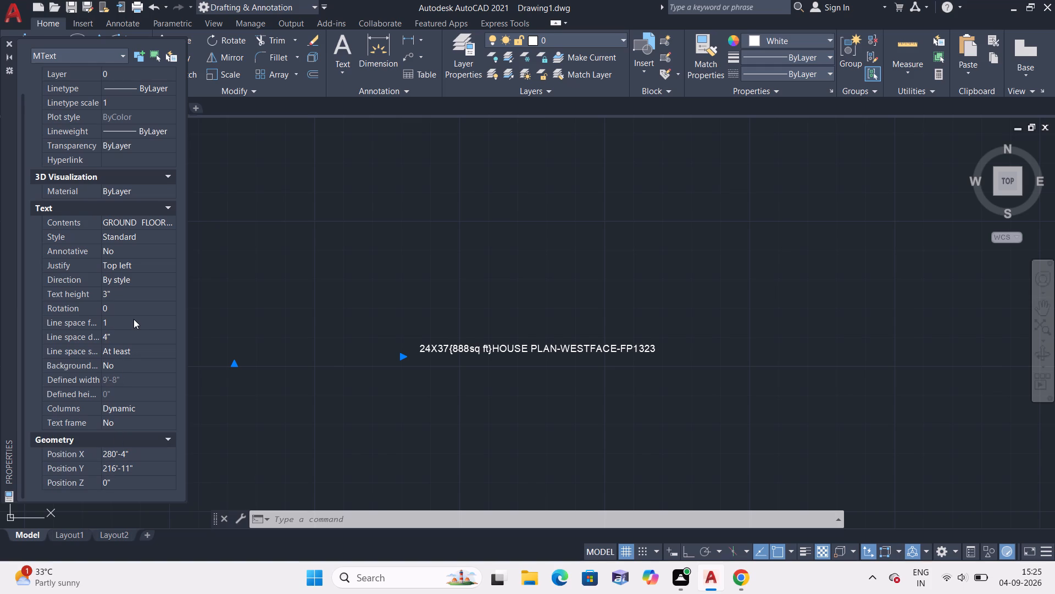
{"action": "left_click", "coordinate": [125, 292]}
{"action": "key", "text": "BackSpace"}
{"action": "type", "text": "6\""}
{"action": "left_click", "coordinate": [403, 257]}
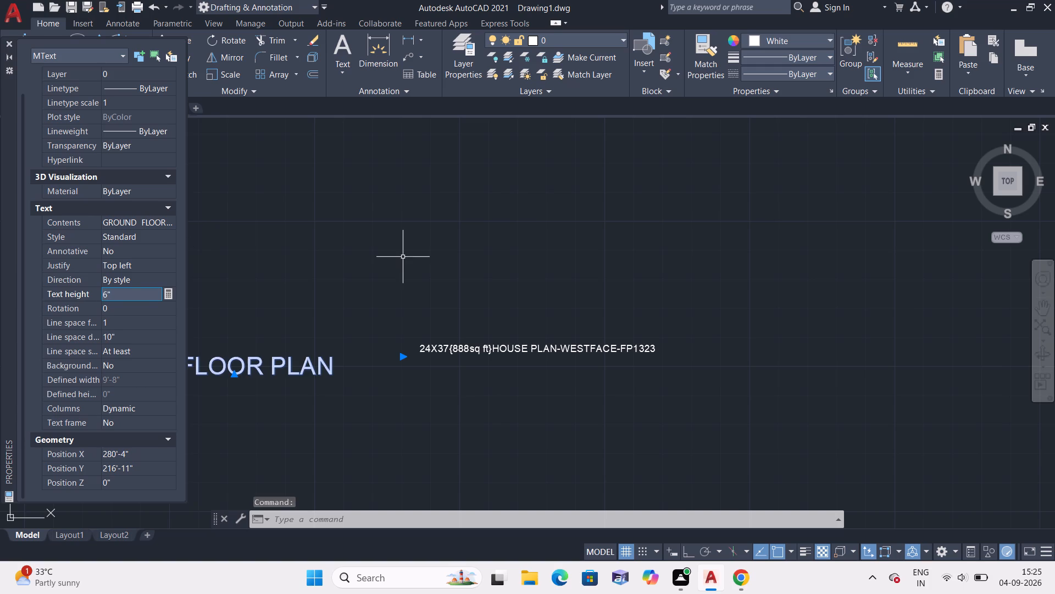
Add the 24X37 house plan text to the selection with the GROUND FLOOR PLAN title and set their text height to 6".
{"action": "scroll", "coordinate": [484, 288], "scroll_direction": "down", "scroll_amount": 1}
{"action": "left_click", "coordinate": [473, 325]}
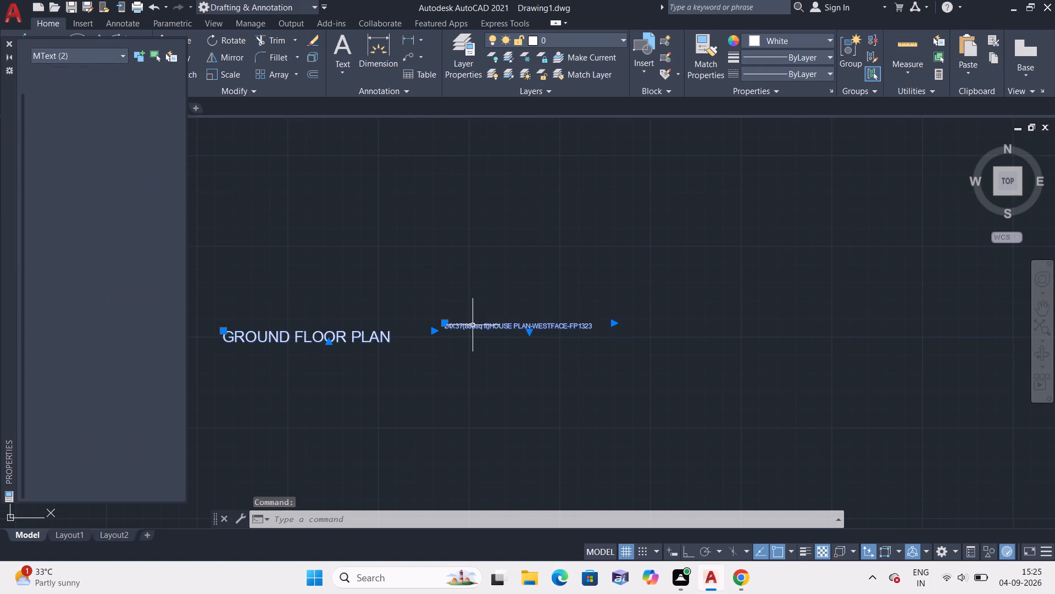
{"action": "right_click", "coordinate": [492, 267]}
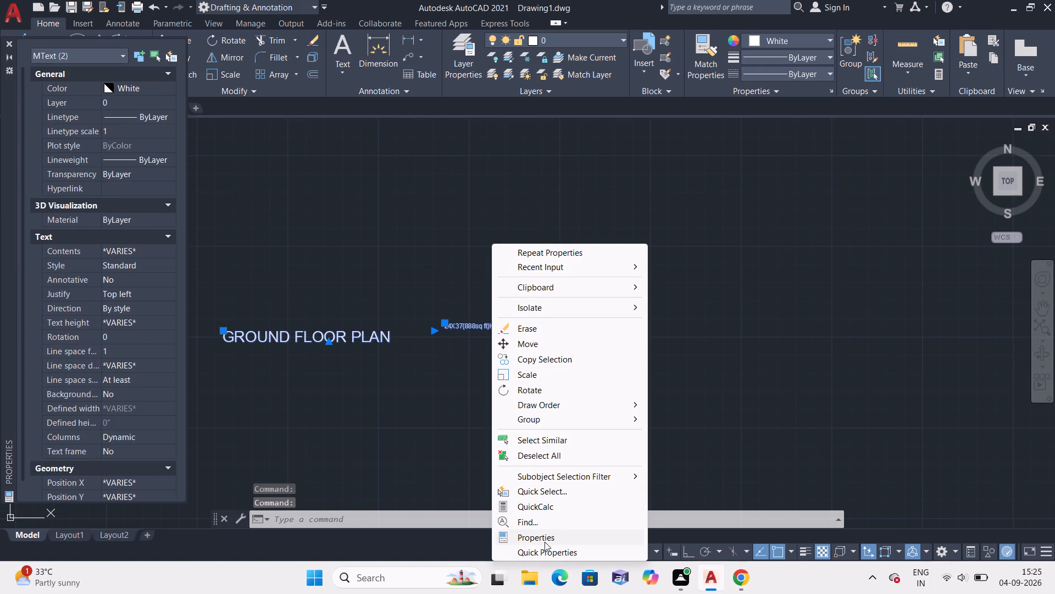
{"action": "left_click", "coordinate": [545, 542]}
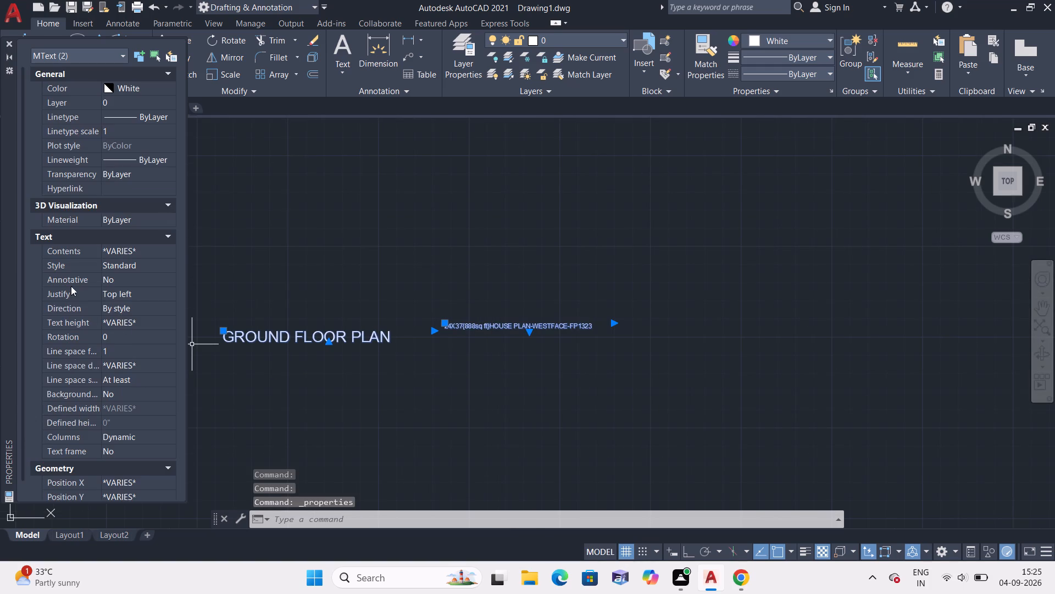
{"action": "scroll", "coordinate": [112, 410], "scroll_direction": "down", "scroll_amount": 1}
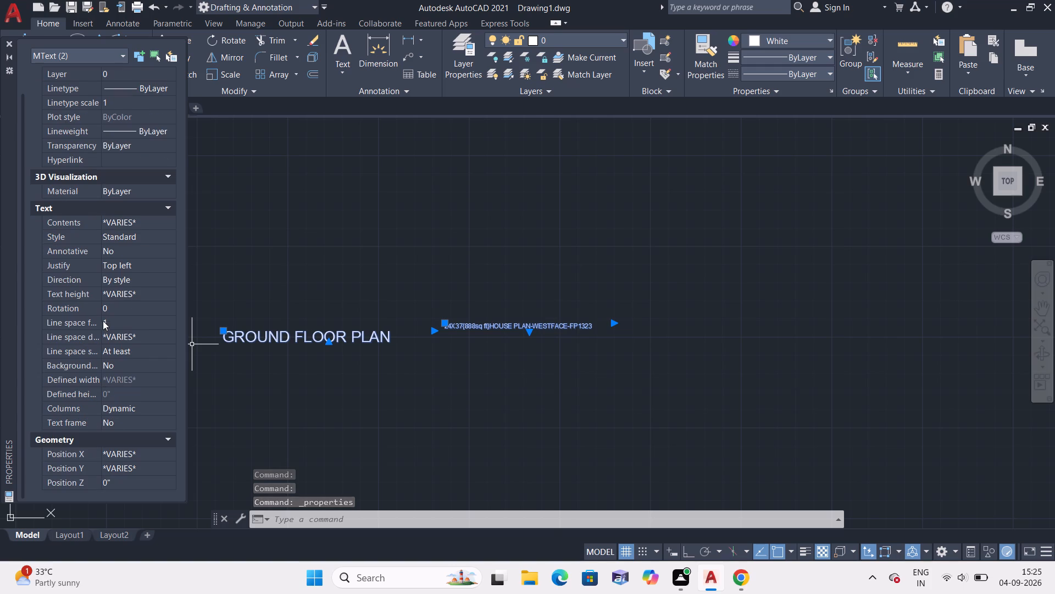
{"action": "scroll", "coordinate": [113, 266], "scroll_direction": "up", "scroll_amount": 1}
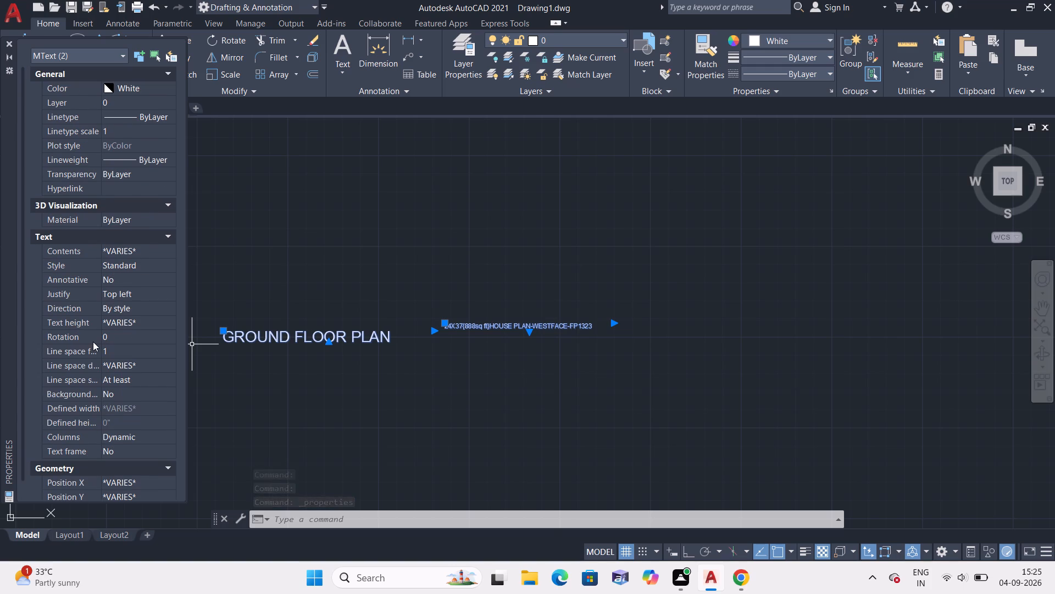
{"action": "left_click", "coordinate": [138, 322]}
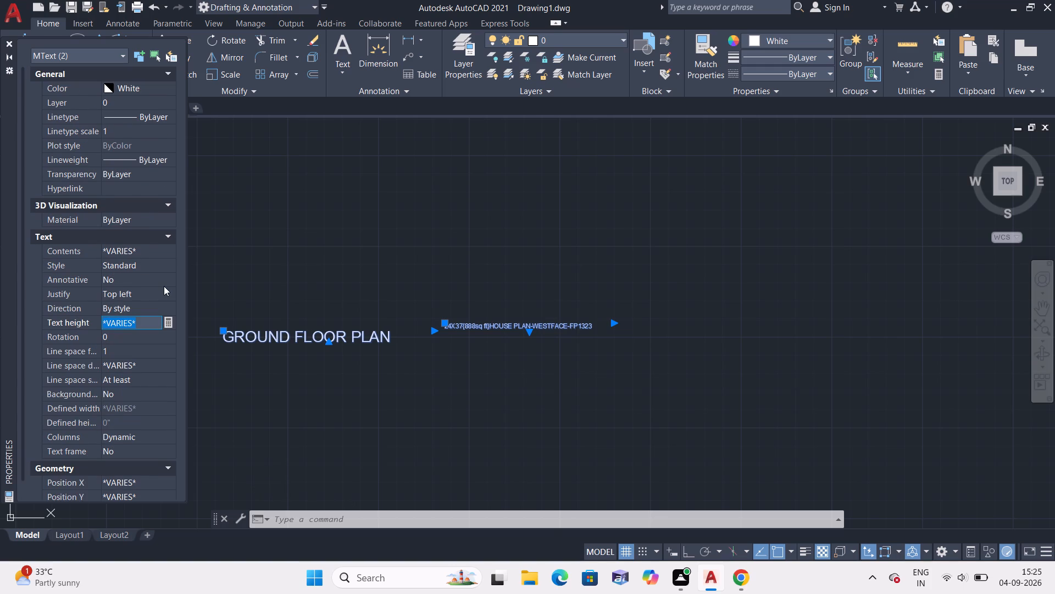
{"action": "key", "text": "BackSpace"}
{"action": "type", "text": "6\""}
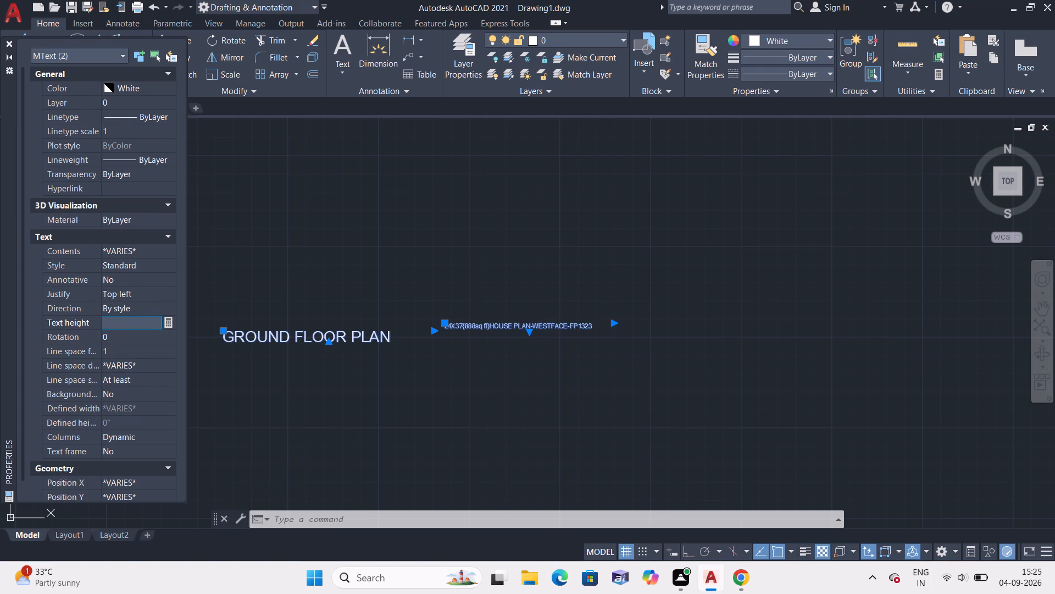
{"action": "left_click", "coordinate": [299, 217]}
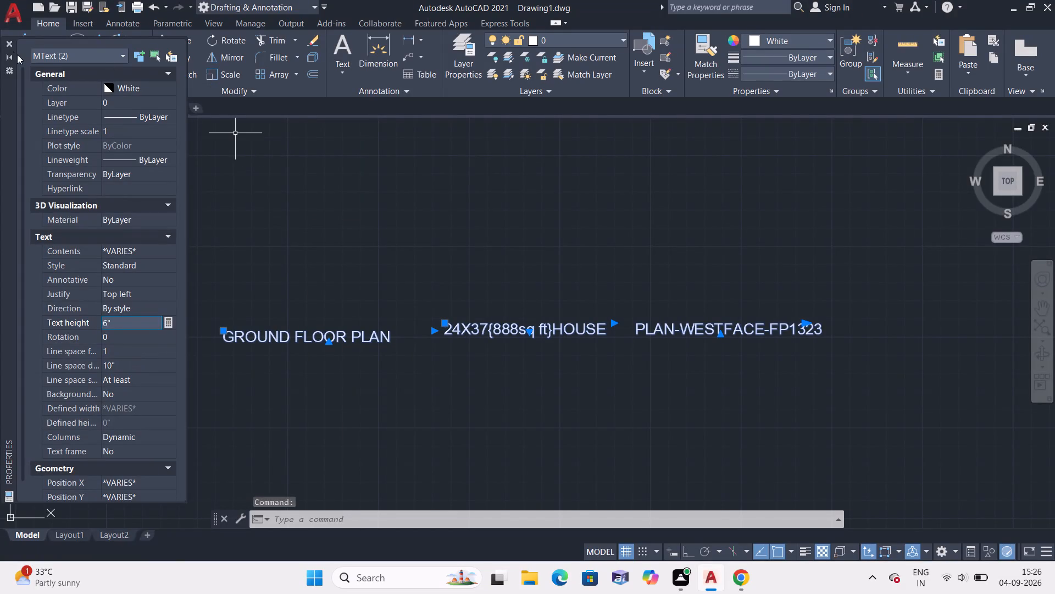
{"action": "left_click", "coordinate": [8, 43]}
Move the GROUND FLOOR PLAN title up to just below the bottom wall of the house plan.
{"action": "scroll", "coordinate": [349, 331], "scroll_direction": "down", "scroll_amount": 1}
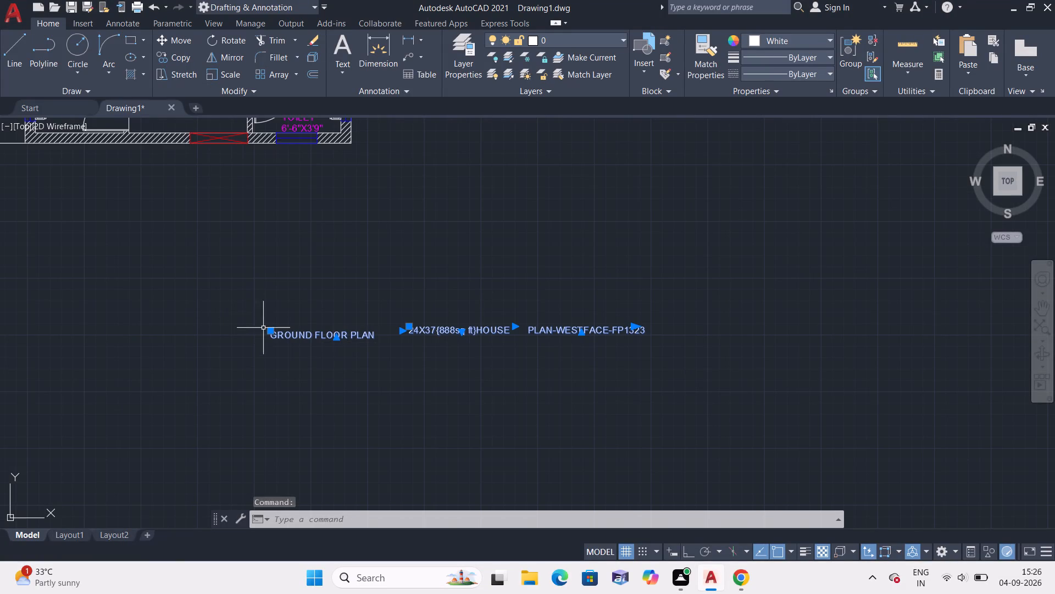
{"action": "left_click", "coordinate": [269, 332]}
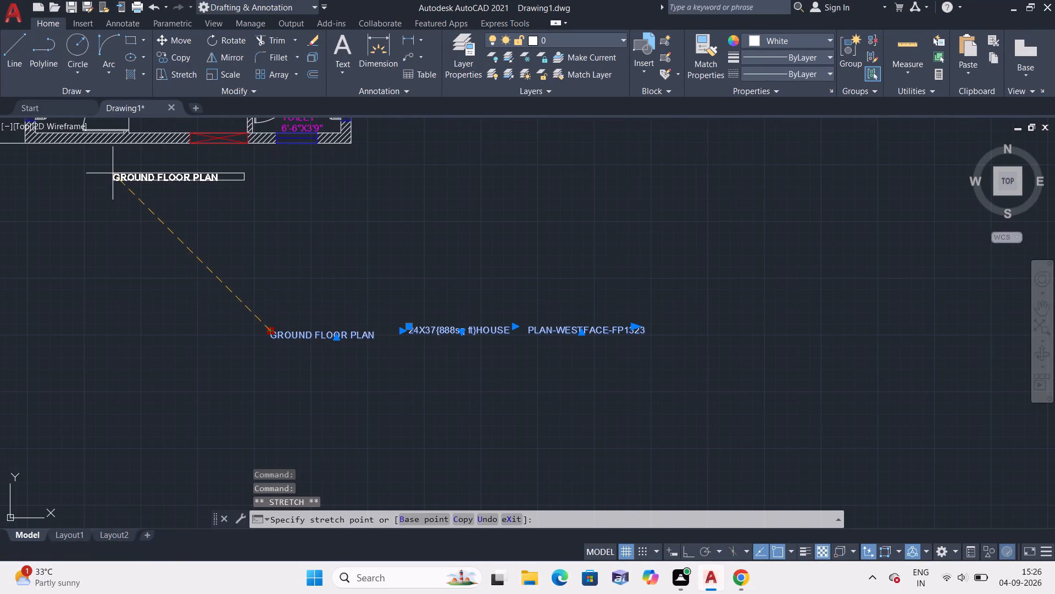
{"action": "left_click", "coordinate": [113, 173]}
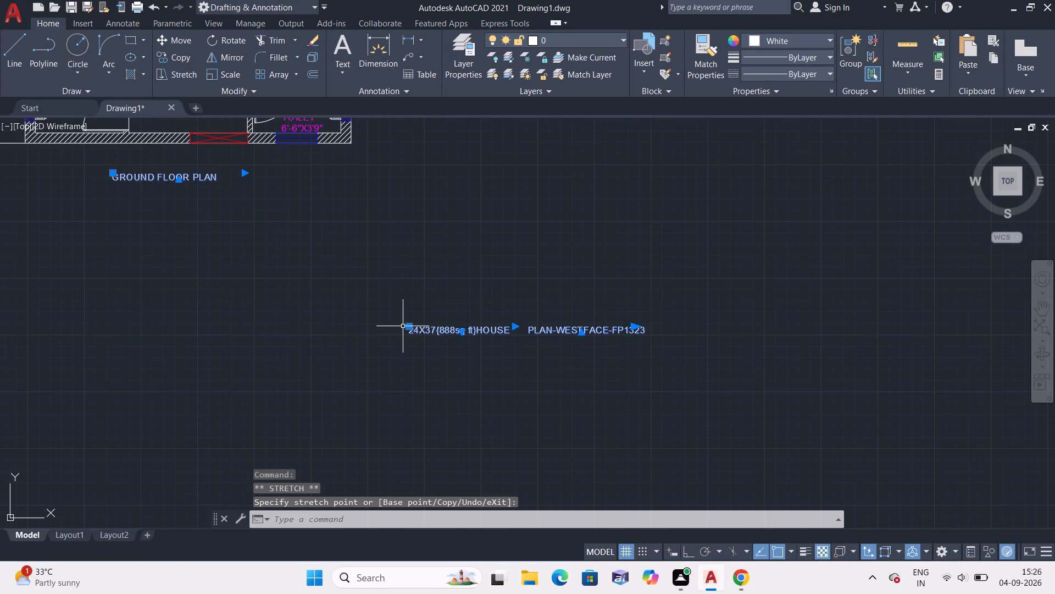
Move the 24X37 house plan text above the 24' dimension at the top of the plan and clear the selection.
{"action": "left_click", "coordinate": [407, 327]}
{"action": "scroll", "coordinate": [354, 271], "scroll_direction": "down", "scroll_amount": 2}
{"action": "middle_click_drag", "start_coordinate": [354, 271], "coordinate": [442, 485]}
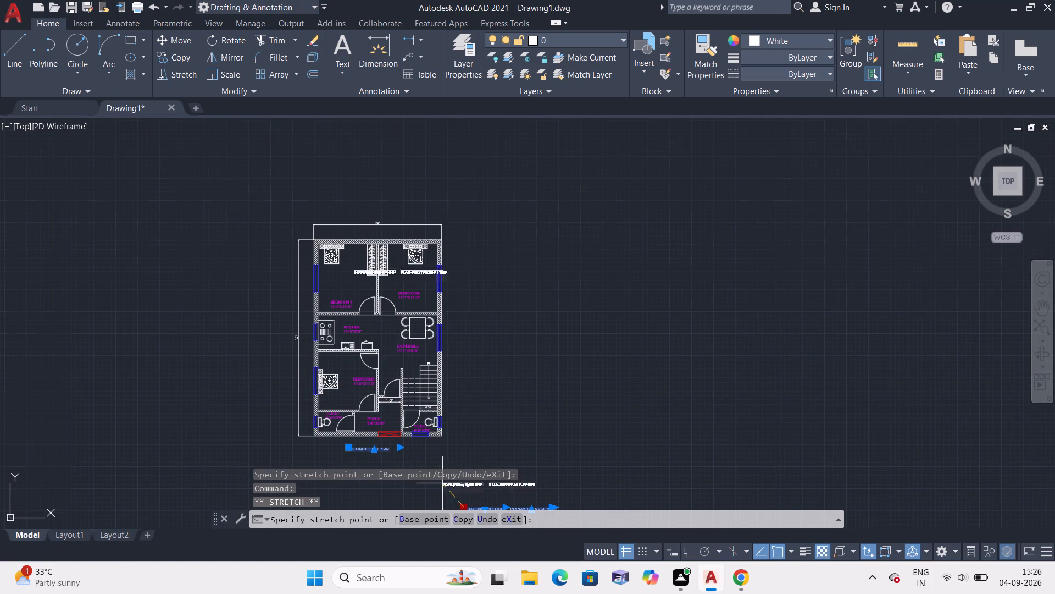
{"action": "left_click", "coordinate": [342, 205]}
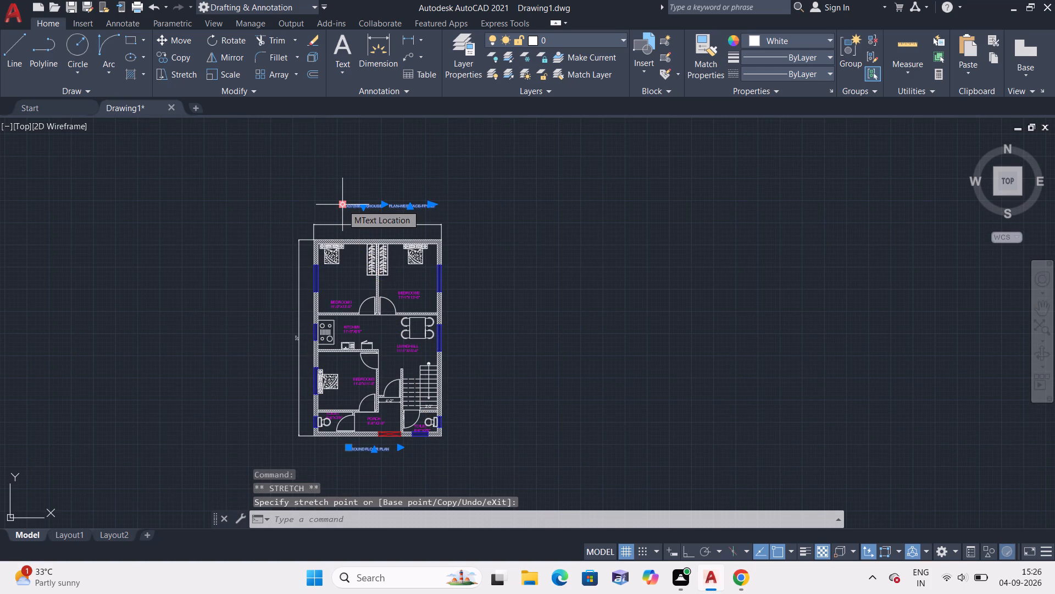
{"action": "key", "text": "Escape"}
{"action": "key", "text": "Escape"}
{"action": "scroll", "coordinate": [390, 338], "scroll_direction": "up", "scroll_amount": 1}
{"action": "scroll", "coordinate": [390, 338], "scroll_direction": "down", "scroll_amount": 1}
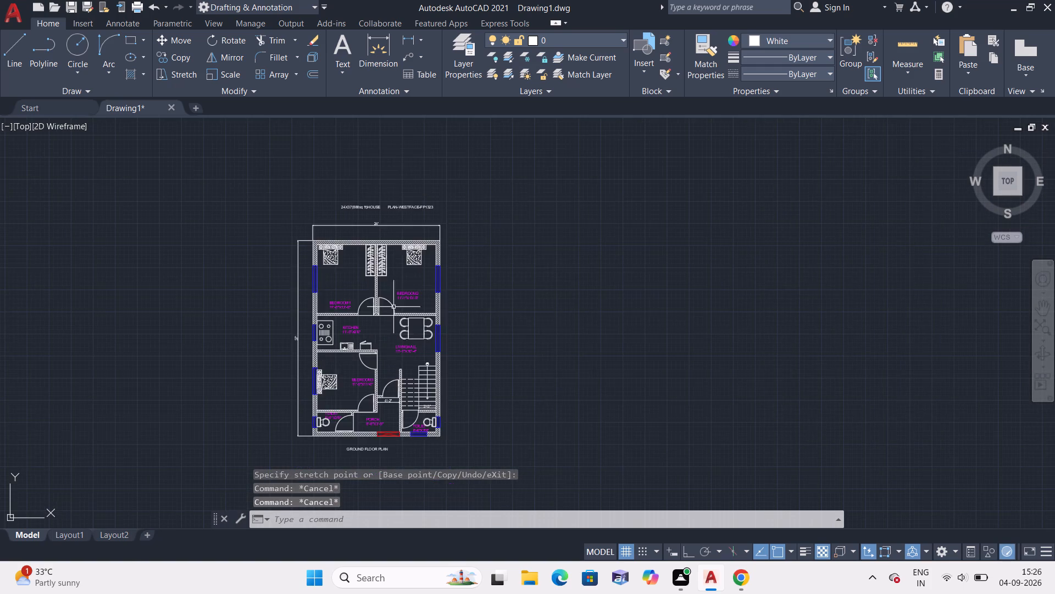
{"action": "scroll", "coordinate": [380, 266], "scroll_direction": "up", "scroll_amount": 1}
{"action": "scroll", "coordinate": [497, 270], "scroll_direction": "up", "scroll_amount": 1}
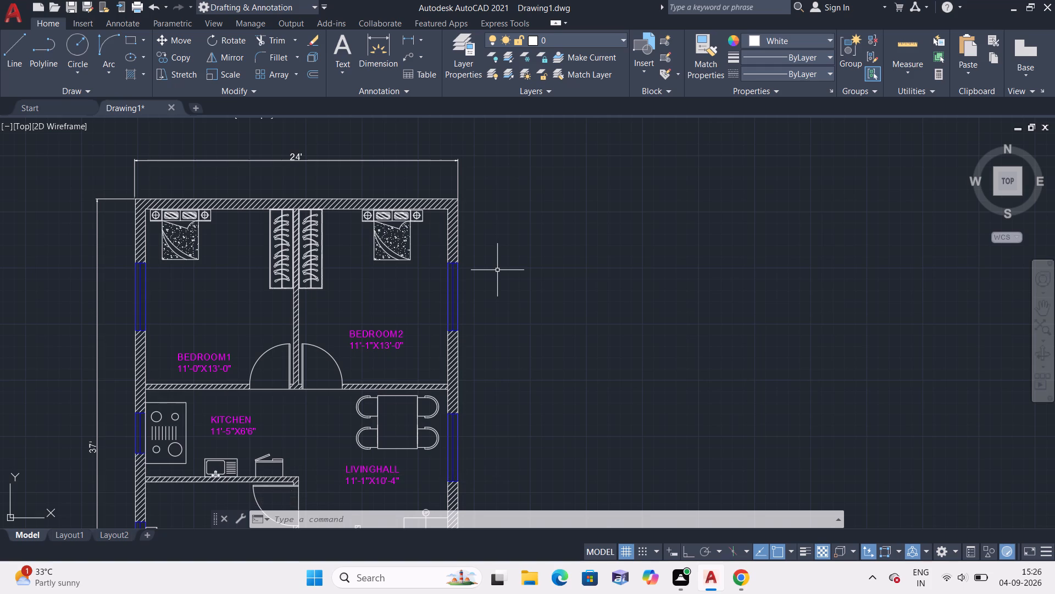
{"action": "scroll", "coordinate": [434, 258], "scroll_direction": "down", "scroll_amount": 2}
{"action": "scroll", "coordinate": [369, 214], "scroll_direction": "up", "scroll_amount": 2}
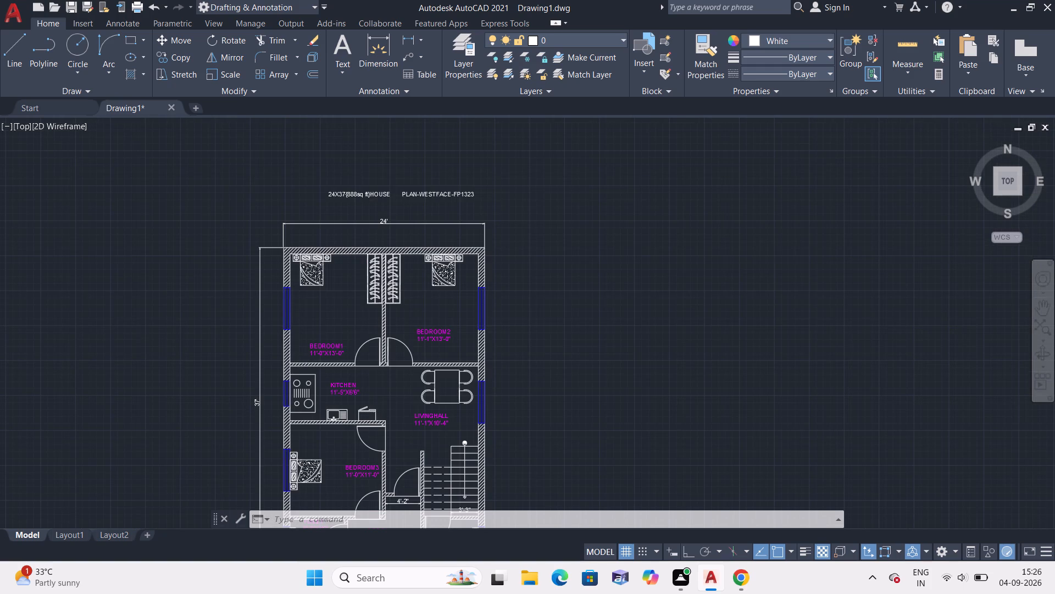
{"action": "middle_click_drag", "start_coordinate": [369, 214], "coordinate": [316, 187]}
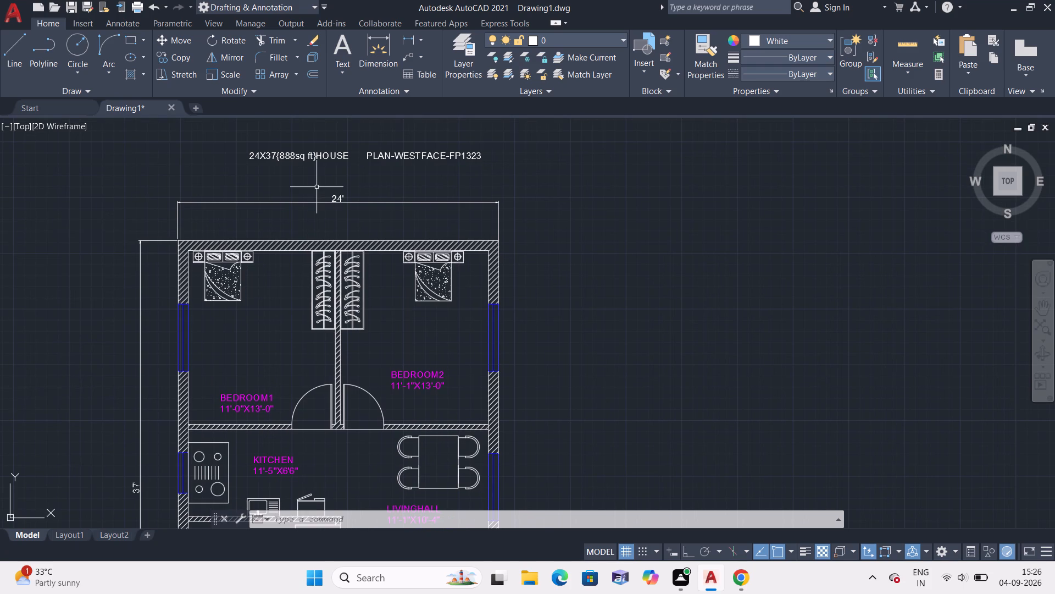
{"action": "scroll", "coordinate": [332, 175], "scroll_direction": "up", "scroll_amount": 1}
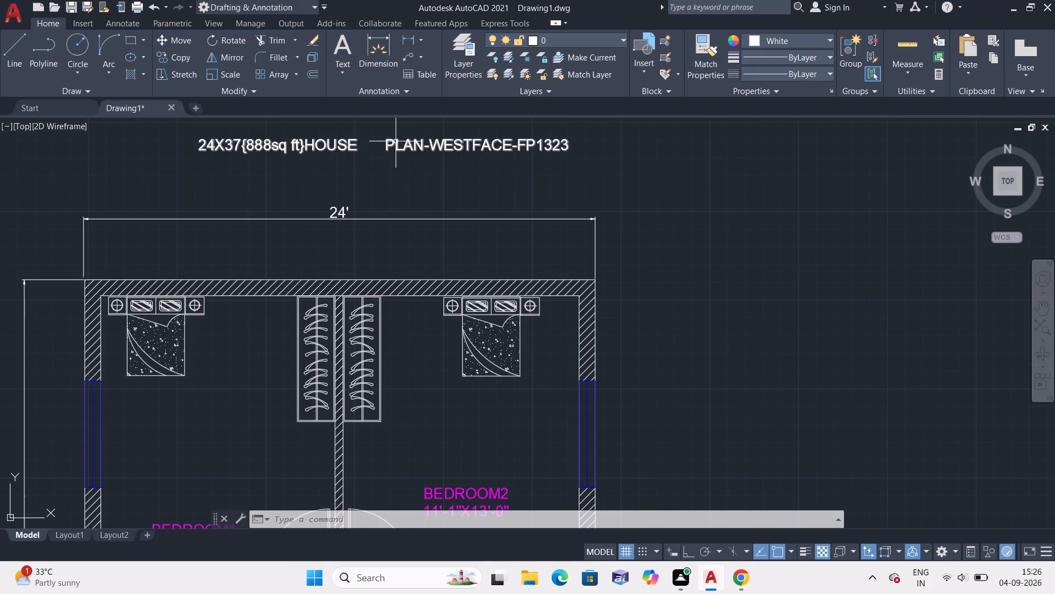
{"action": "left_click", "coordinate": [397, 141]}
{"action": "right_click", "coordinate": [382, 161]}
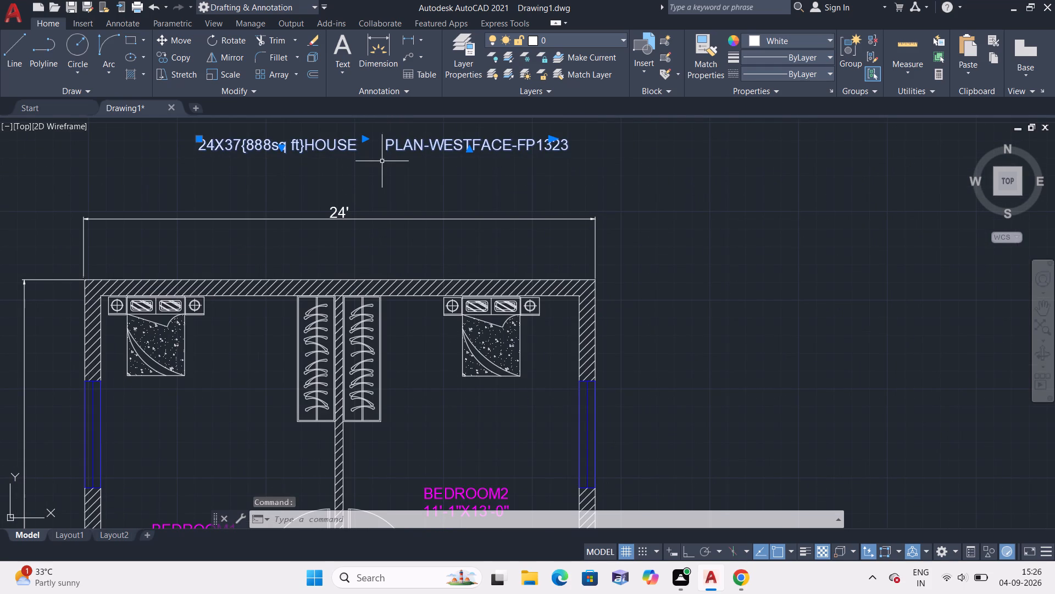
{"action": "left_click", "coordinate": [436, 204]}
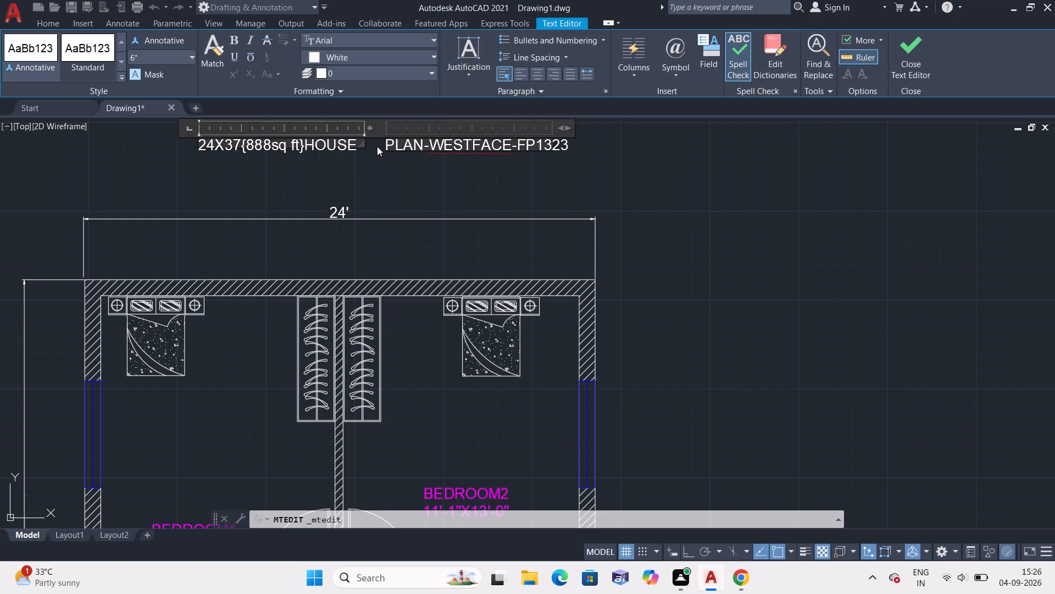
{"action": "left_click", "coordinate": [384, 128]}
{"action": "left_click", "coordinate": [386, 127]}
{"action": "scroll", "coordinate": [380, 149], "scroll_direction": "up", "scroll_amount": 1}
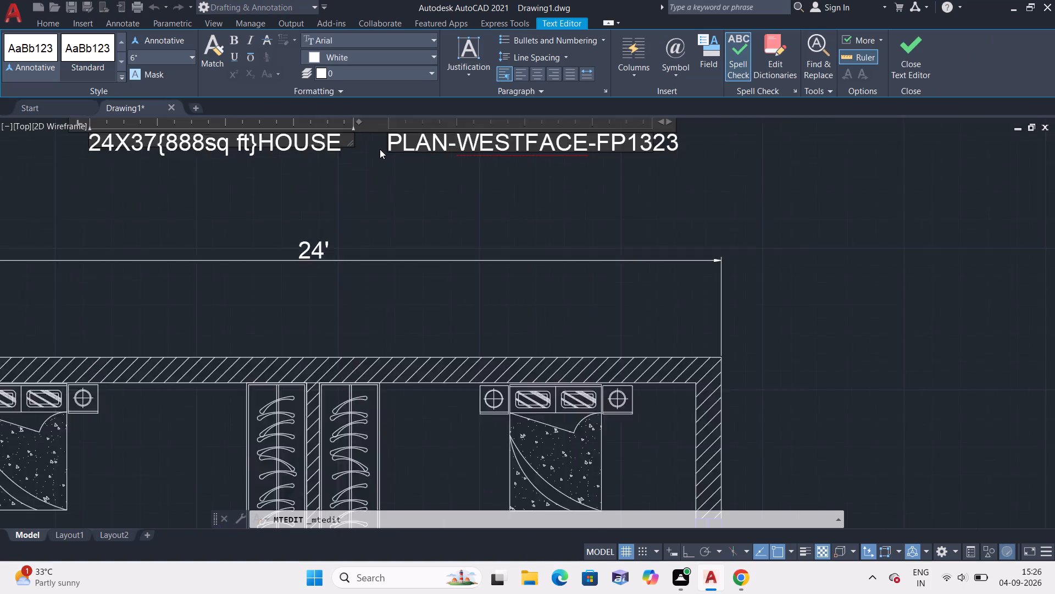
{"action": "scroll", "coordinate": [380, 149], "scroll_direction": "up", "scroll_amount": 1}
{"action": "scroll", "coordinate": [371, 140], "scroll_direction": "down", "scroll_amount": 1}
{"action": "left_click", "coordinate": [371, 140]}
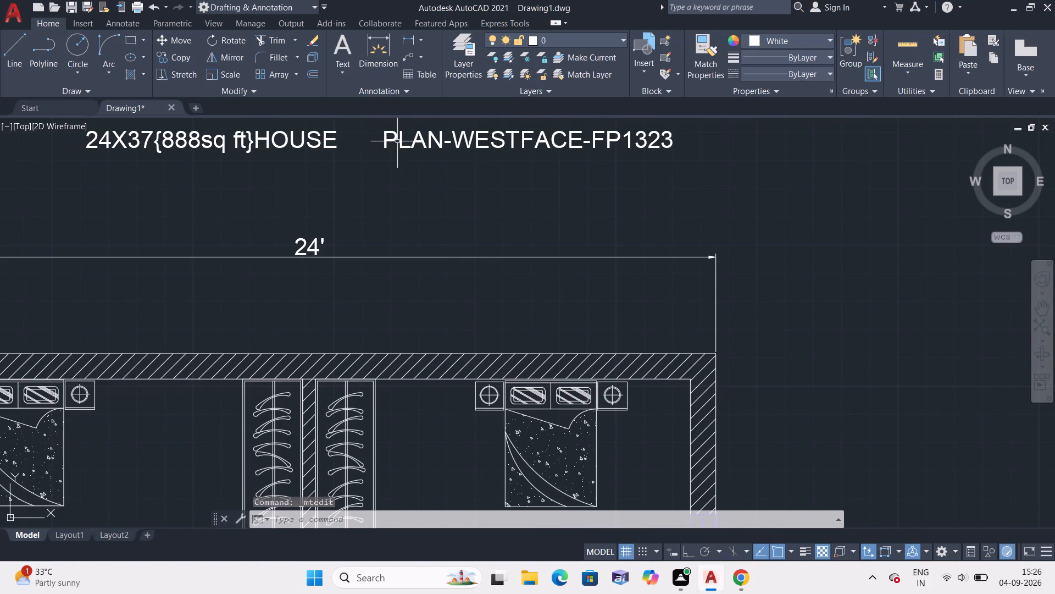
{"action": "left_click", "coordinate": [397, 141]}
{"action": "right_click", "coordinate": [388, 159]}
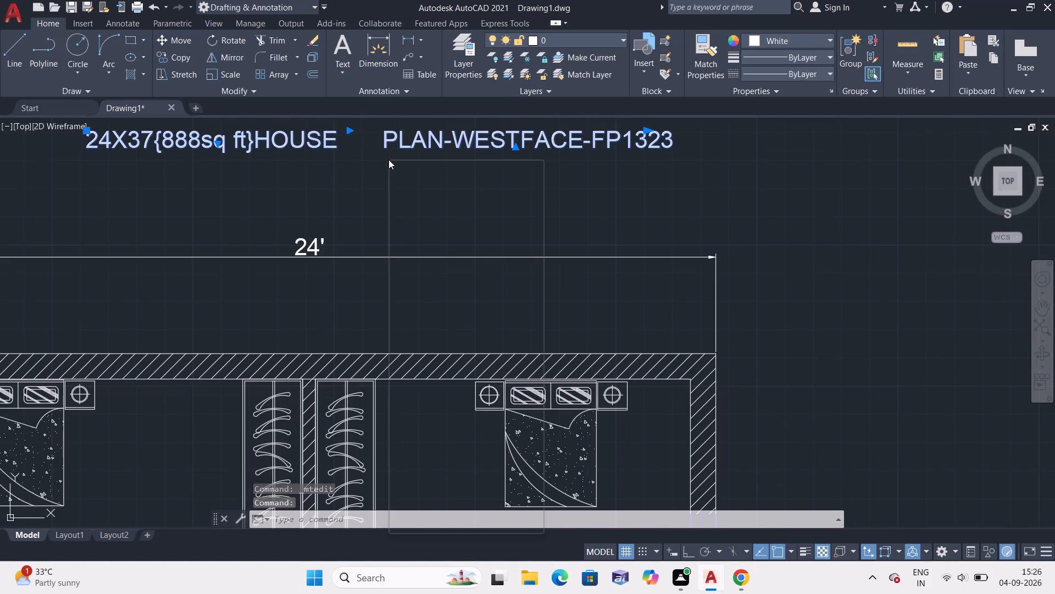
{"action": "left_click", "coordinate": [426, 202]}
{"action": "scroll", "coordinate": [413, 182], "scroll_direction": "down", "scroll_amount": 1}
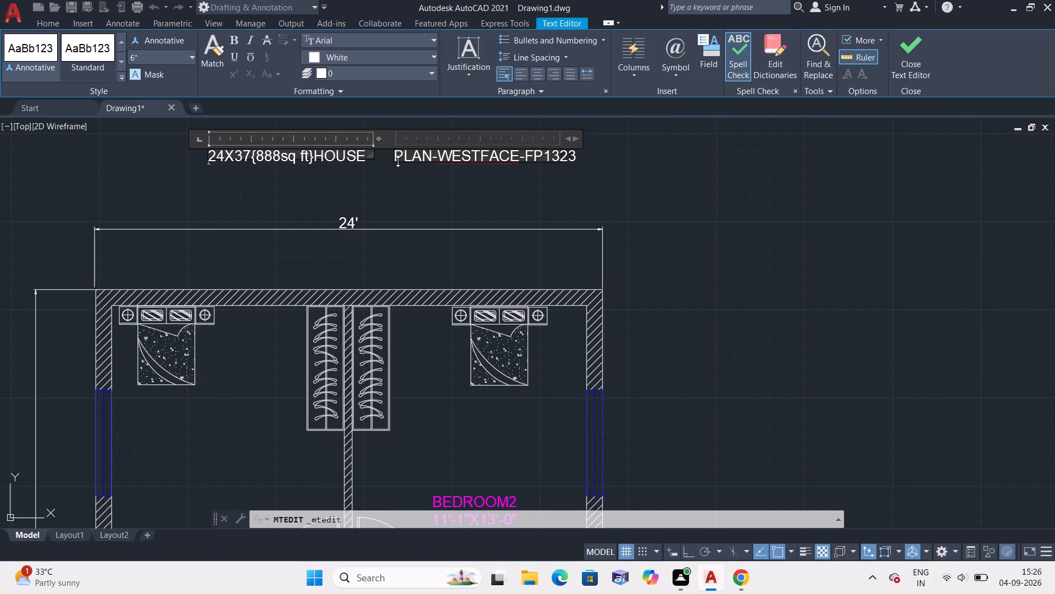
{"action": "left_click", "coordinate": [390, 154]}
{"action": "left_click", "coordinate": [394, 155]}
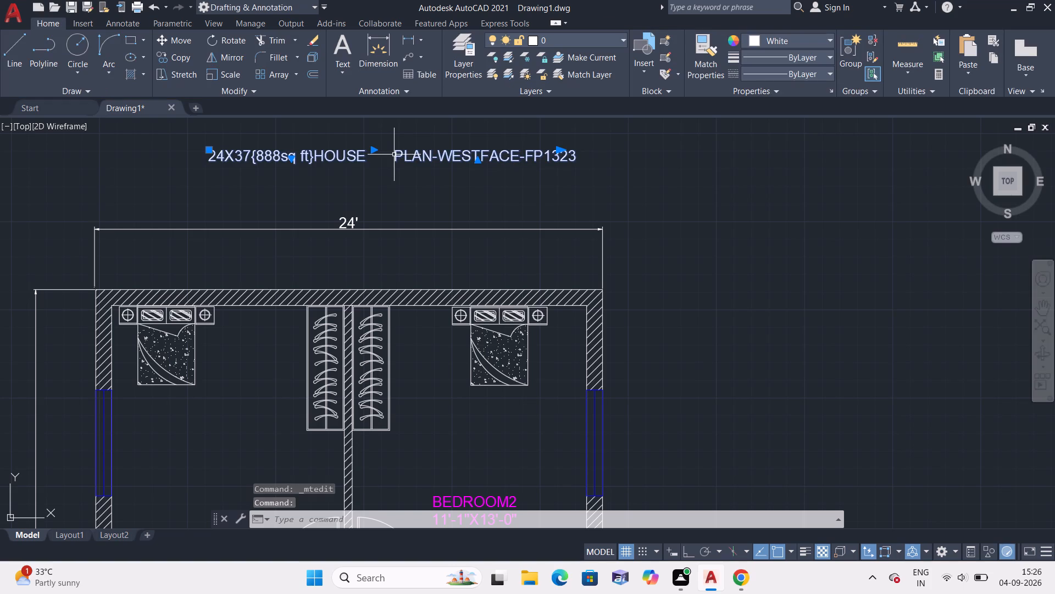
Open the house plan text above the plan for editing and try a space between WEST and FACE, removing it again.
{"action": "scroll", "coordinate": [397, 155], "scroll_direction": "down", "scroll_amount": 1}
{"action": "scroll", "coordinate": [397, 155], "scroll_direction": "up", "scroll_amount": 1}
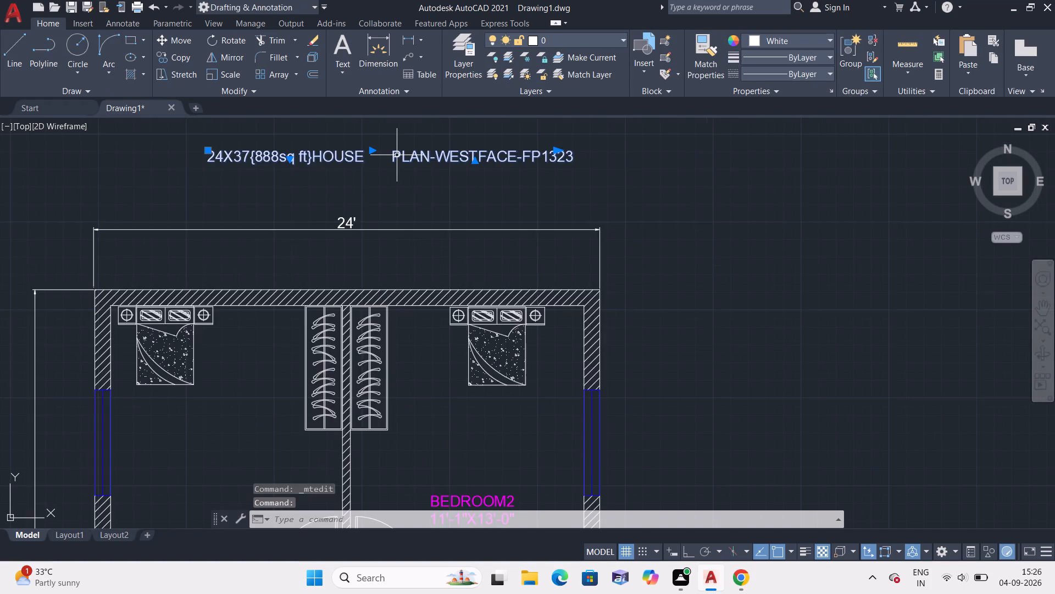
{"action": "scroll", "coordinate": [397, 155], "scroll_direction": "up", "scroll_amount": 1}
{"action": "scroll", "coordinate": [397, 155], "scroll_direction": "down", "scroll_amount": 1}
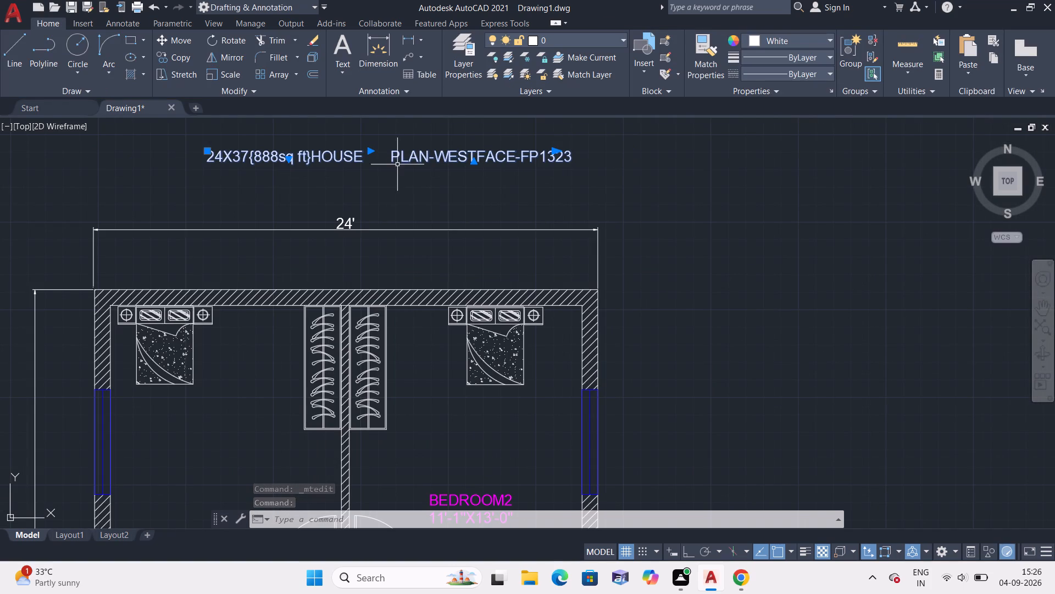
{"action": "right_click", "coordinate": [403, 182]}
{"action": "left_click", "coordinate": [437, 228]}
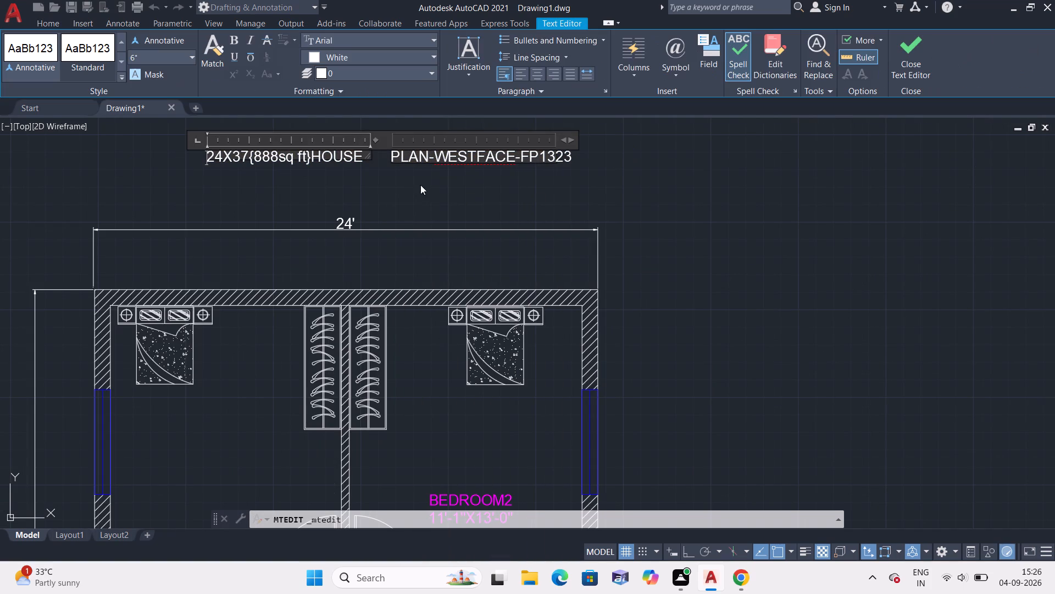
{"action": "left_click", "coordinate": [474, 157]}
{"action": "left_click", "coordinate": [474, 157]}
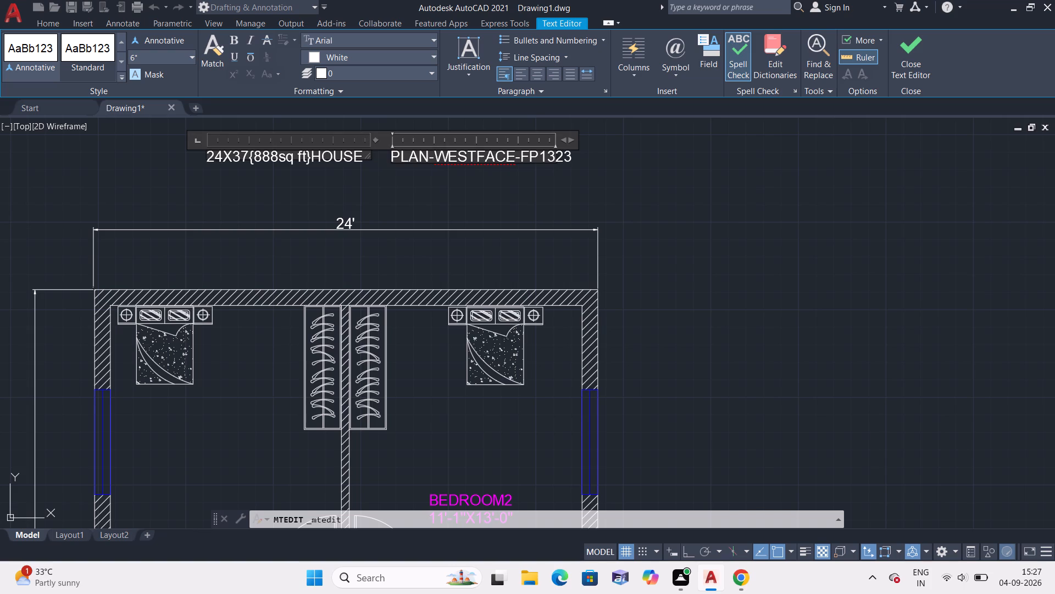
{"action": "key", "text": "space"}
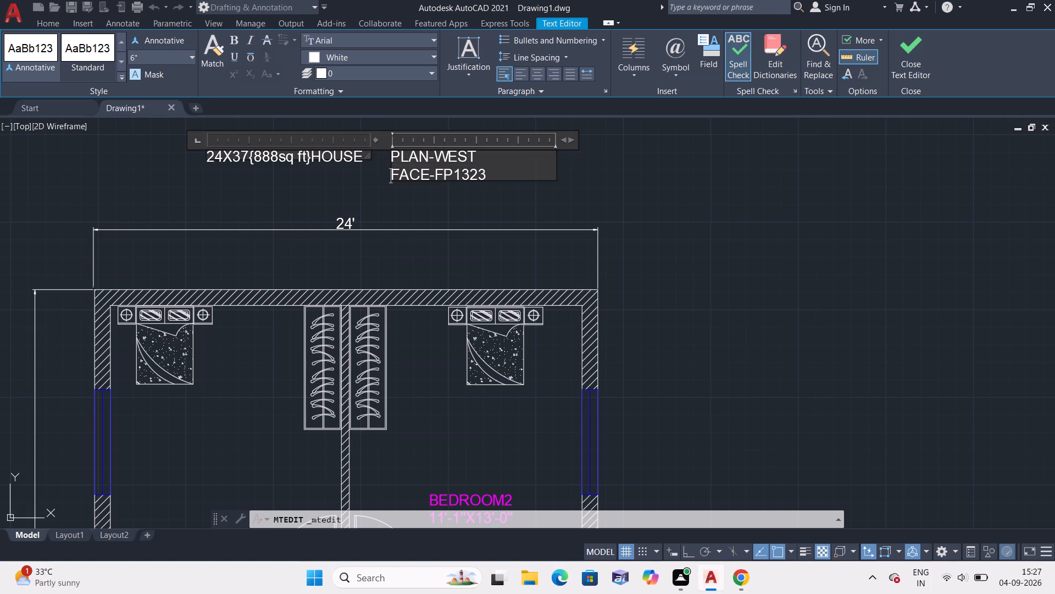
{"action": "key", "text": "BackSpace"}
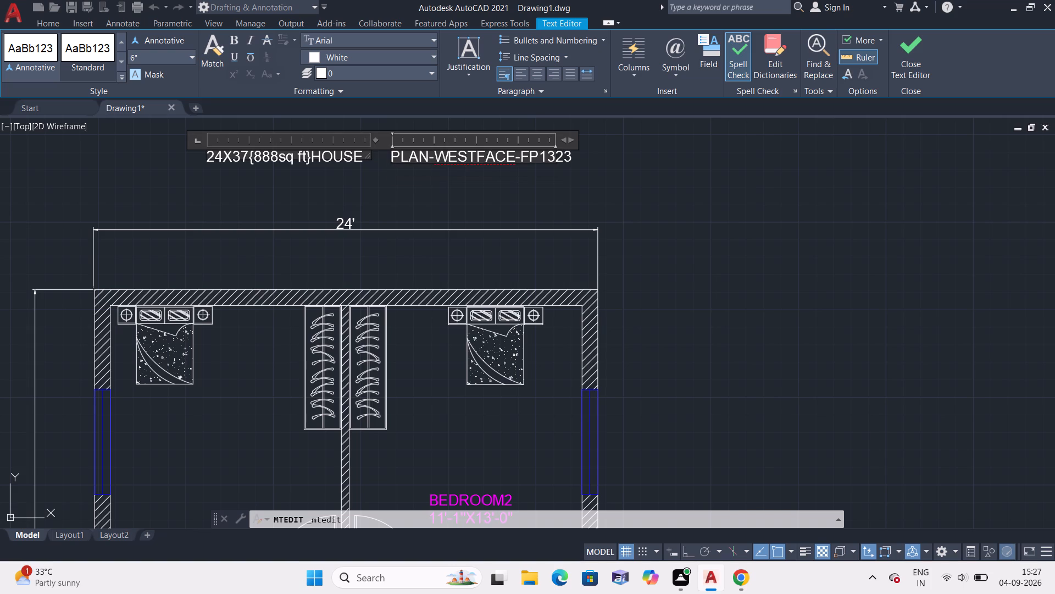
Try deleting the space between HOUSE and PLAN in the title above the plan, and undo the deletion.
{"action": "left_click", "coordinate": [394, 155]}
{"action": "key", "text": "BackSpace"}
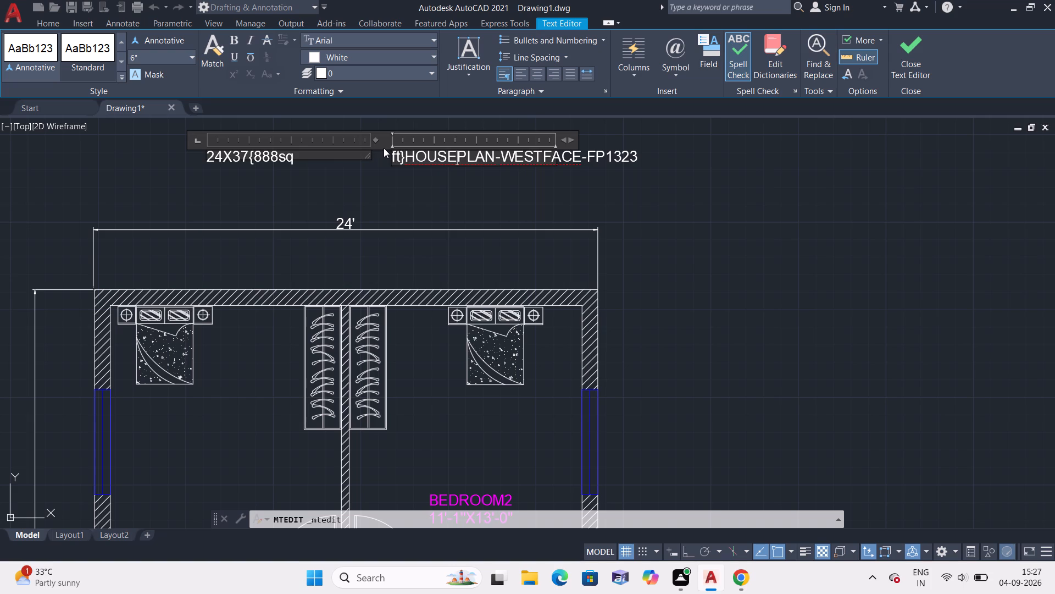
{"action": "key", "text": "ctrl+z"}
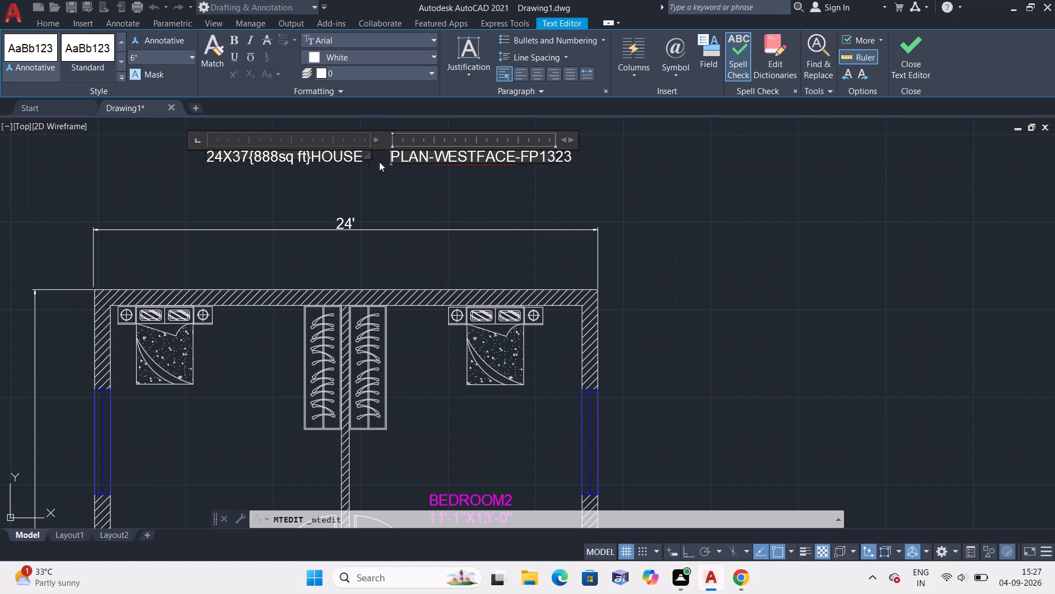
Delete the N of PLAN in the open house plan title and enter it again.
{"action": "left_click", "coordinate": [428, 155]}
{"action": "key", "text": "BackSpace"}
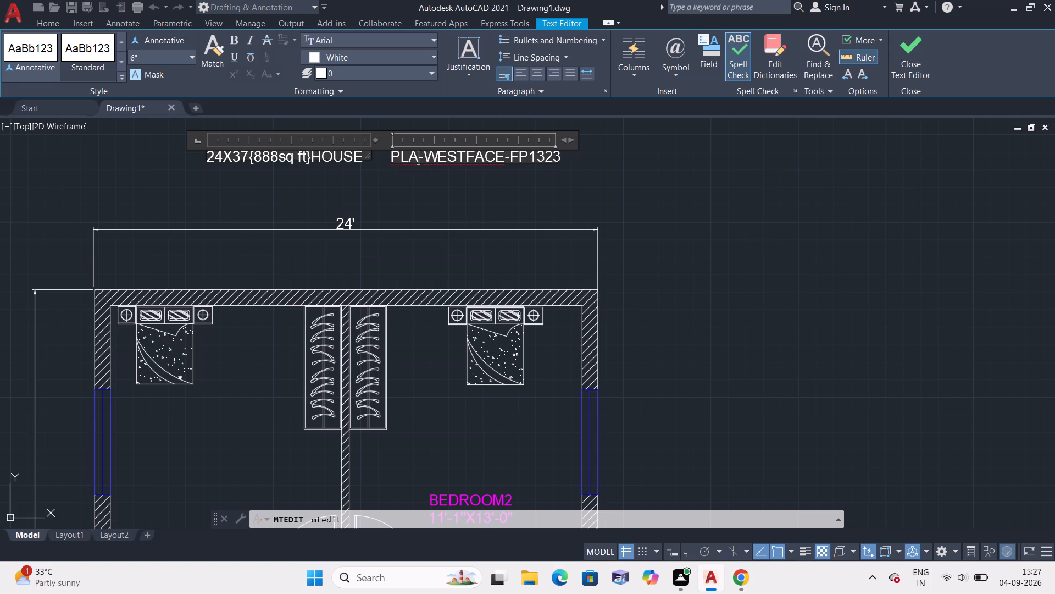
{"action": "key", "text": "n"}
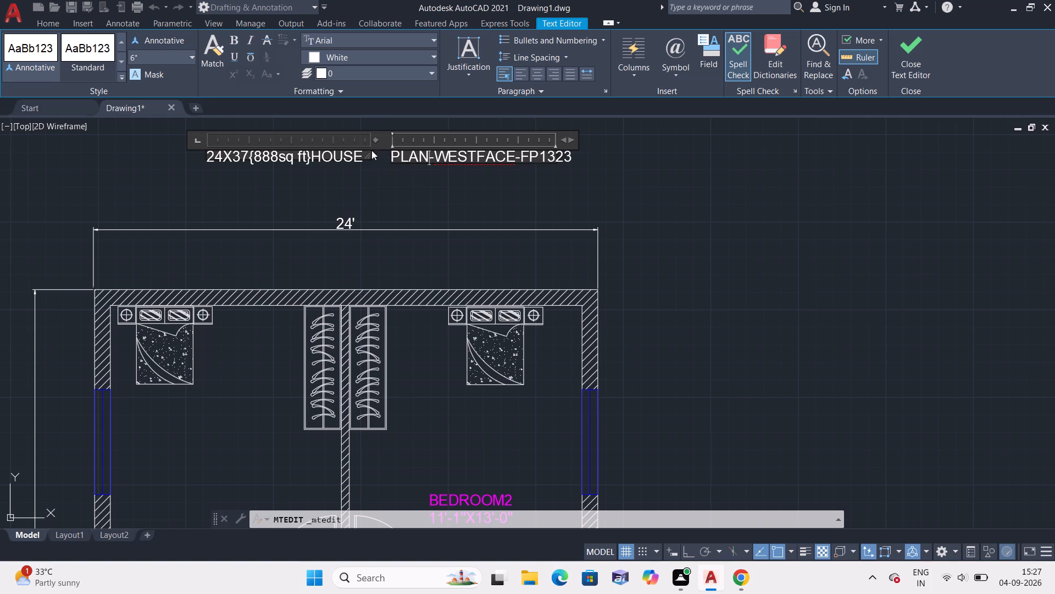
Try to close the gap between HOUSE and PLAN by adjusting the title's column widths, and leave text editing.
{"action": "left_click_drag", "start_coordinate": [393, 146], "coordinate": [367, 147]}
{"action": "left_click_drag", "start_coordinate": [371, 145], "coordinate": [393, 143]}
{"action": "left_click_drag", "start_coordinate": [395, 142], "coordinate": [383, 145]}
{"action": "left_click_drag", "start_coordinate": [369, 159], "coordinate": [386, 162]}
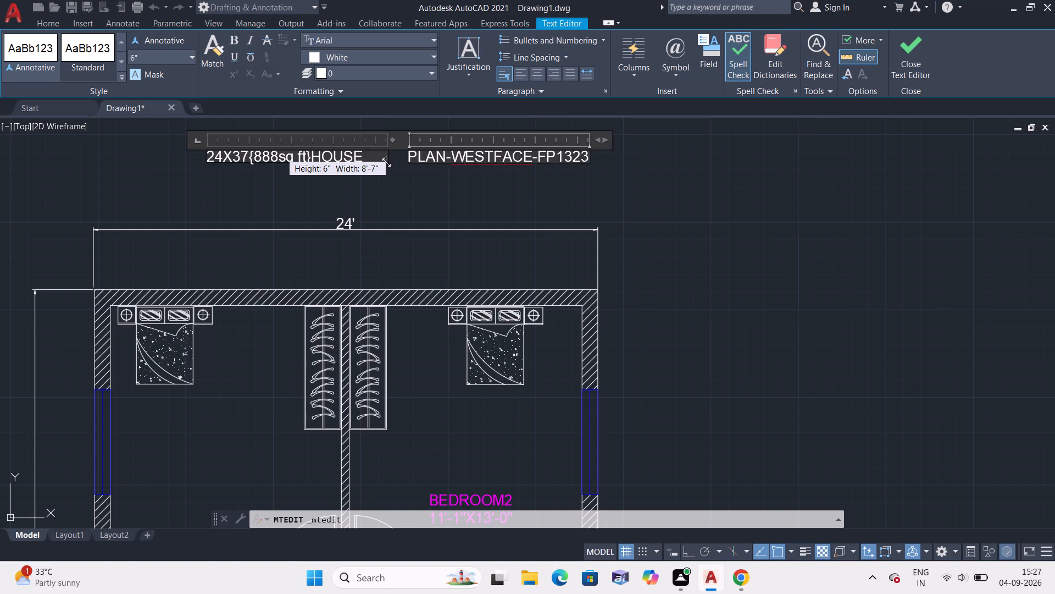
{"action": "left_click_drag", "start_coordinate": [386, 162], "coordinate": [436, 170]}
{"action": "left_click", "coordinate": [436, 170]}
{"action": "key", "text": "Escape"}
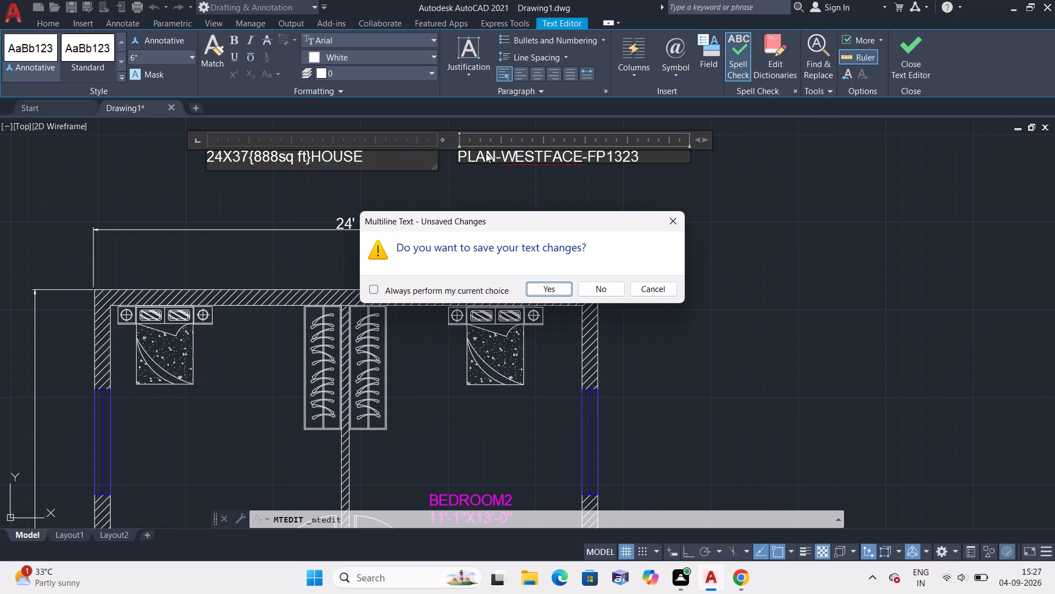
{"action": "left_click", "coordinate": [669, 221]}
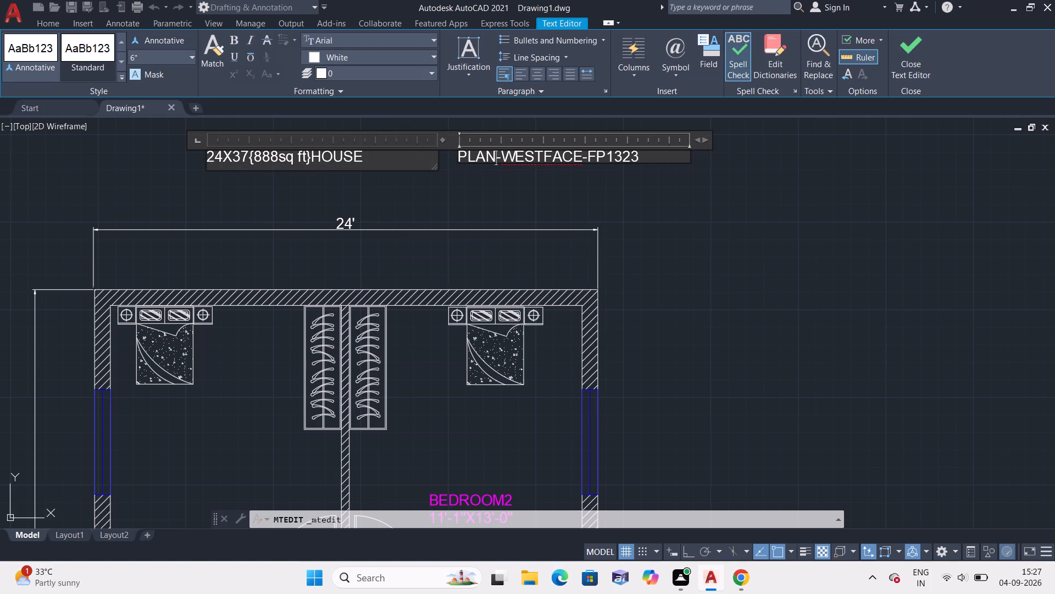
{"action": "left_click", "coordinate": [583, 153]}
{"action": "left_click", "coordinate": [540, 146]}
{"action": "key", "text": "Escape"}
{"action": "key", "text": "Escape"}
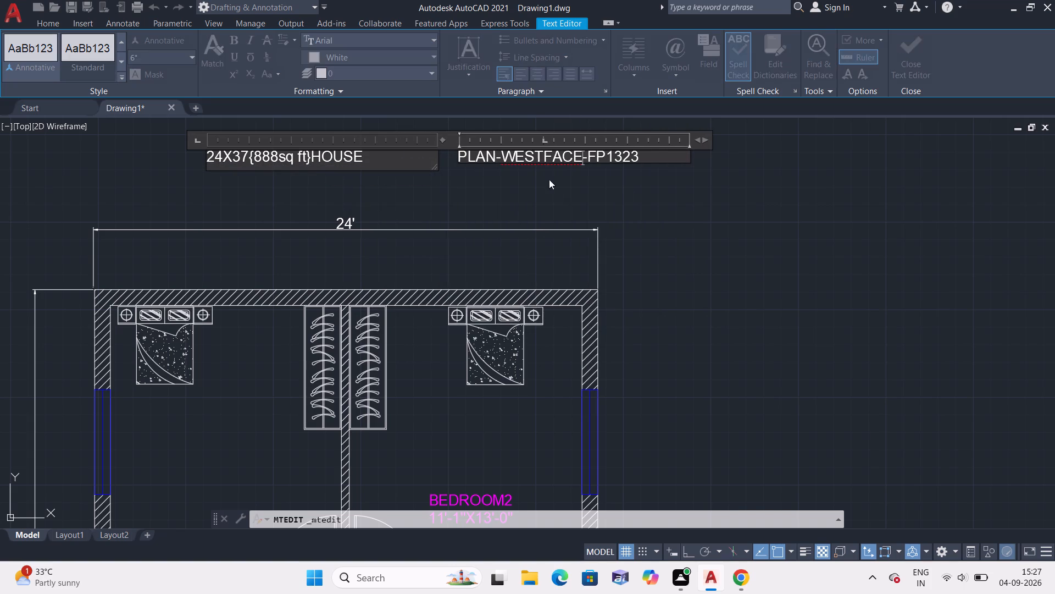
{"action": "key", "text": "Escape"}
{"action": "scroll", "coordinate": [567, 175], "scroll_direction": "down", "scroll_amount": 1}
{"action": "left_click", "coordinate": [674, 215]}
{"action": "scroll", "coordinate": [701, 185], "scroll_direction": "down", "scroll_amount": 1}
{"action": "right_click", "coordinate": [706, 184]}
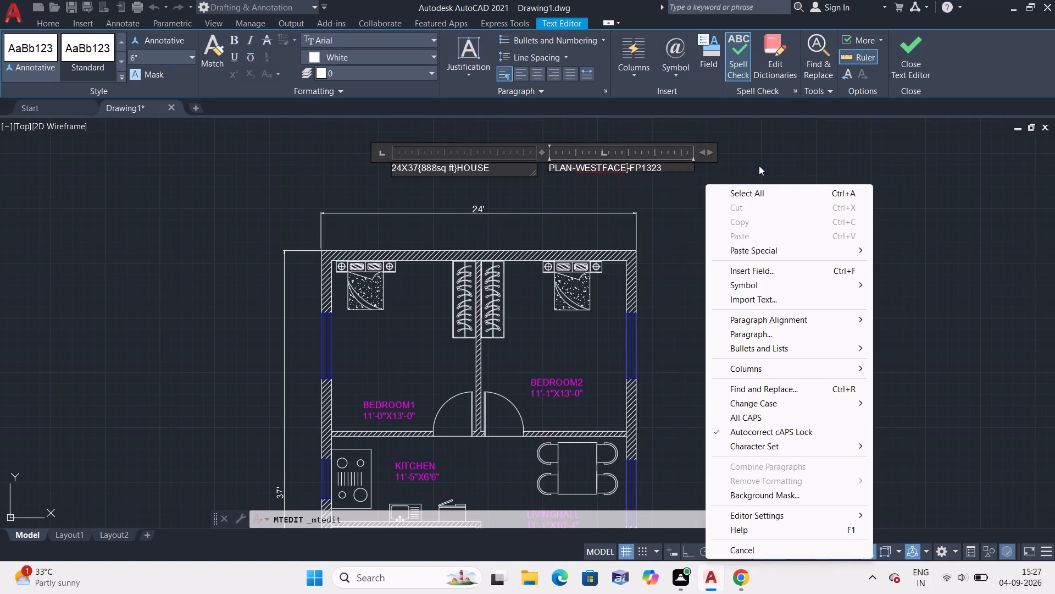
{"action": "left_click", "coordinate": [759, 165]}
Delete the two-column 24X37 house plan title above the 24' dimension.
{"action": "left_click", "coordinate": [610, 164]}
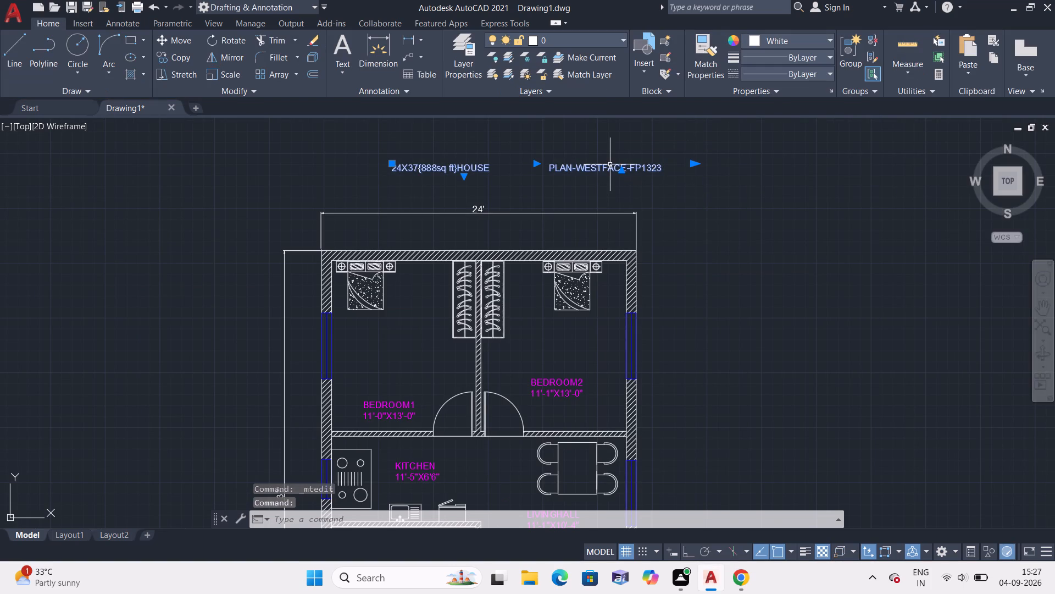
{"action": "key", "text": "Delete"}
Start a new multiline text in a wide box above the 24' dimension and enter 24X37{888sq ft}.
{"action": "scroll", "coordinate": [518, 270], "scroll_direction": "down", "scroll_amount": 1}
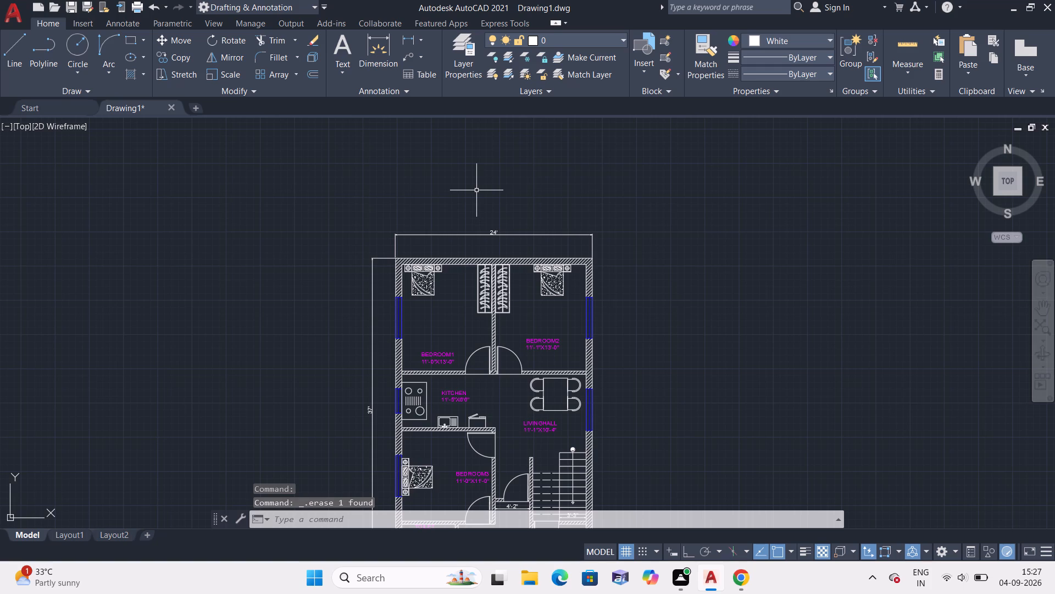
{"action": "type", "text": "MT"}
{"action": "key", "text": "space"}
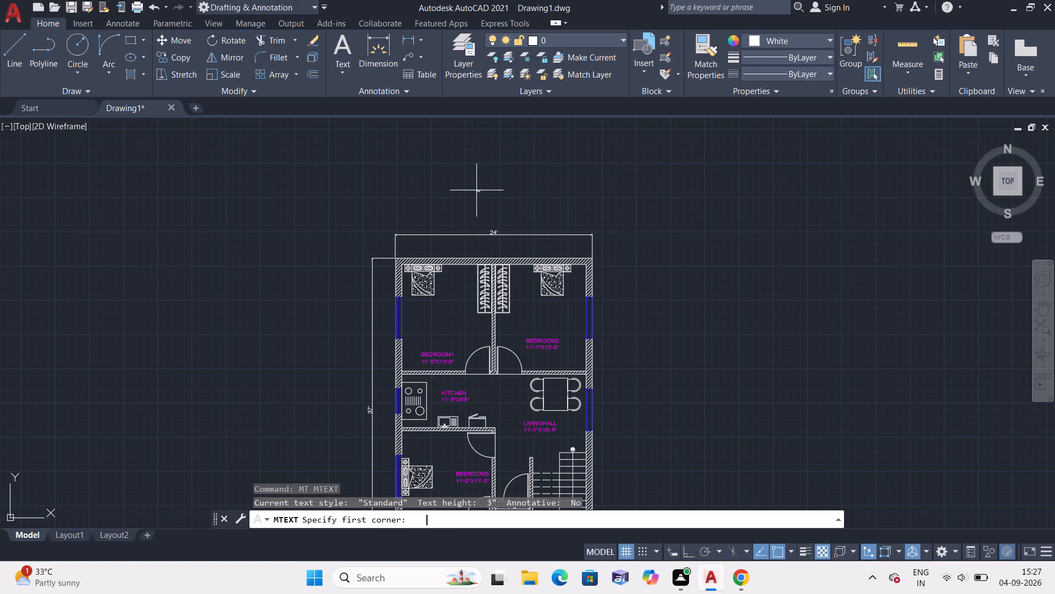
{"action": "double_click", "coordinate": [417, 183]}
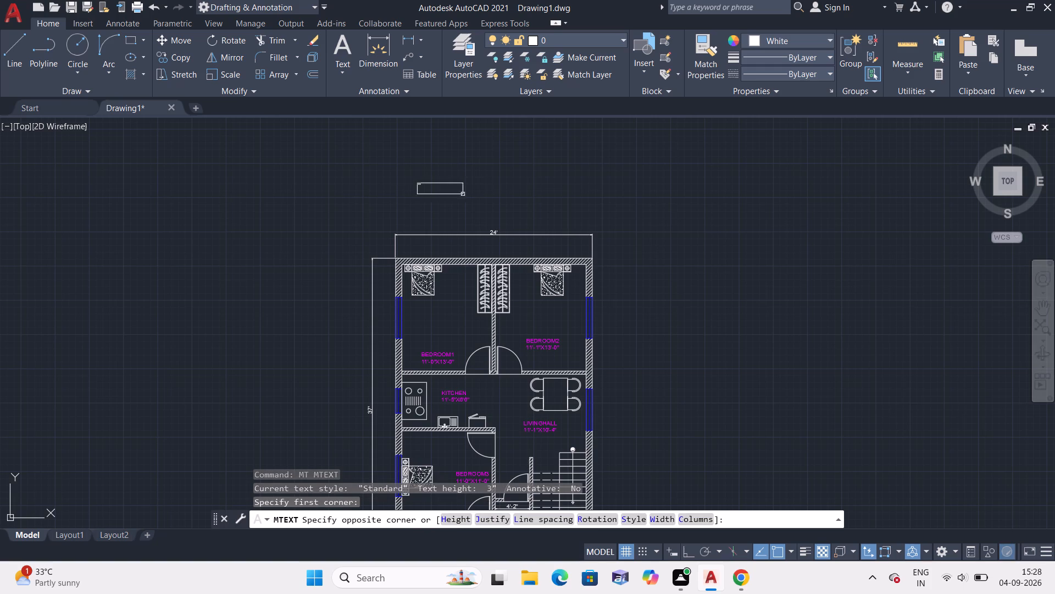
{"action": "left_click", "coordinate": [645, 218]}
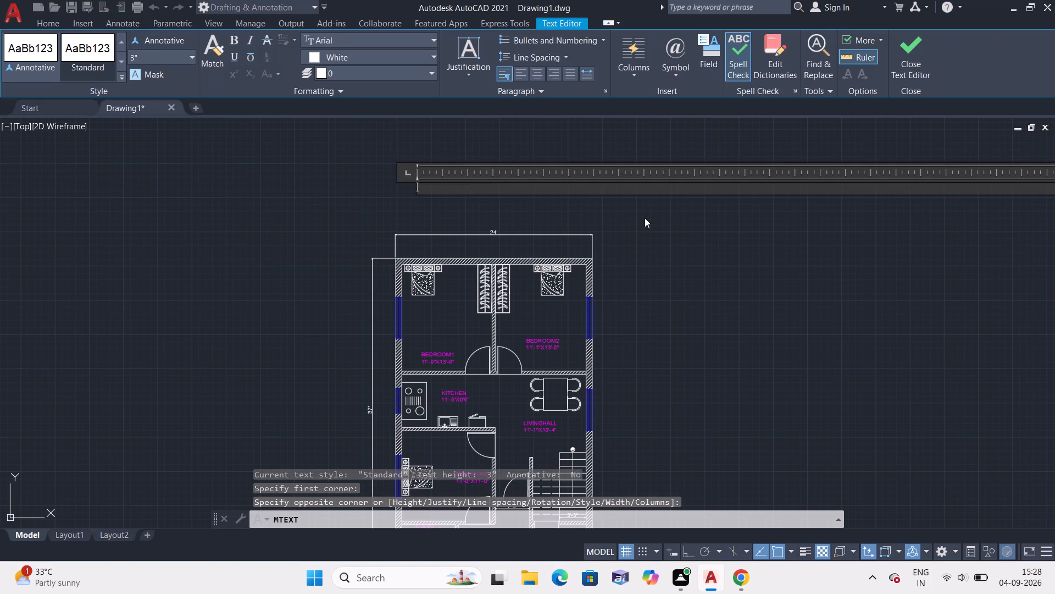
{"action": "scroll", "coordinate": [645, 218], "scroll_direction": "down", "scroll_amount": 1}
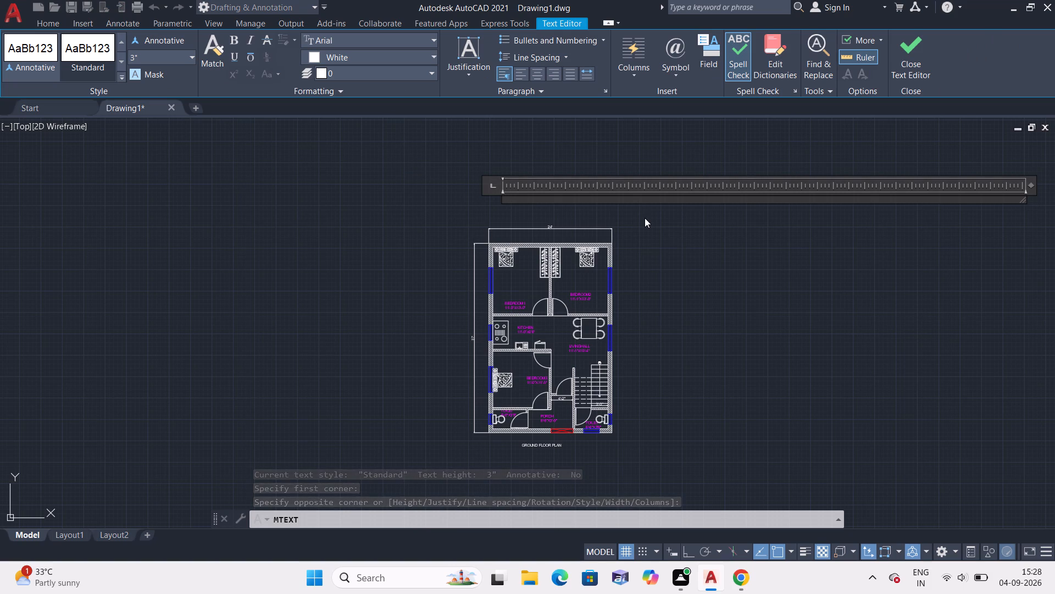
{"action": "type", "text": "24"}
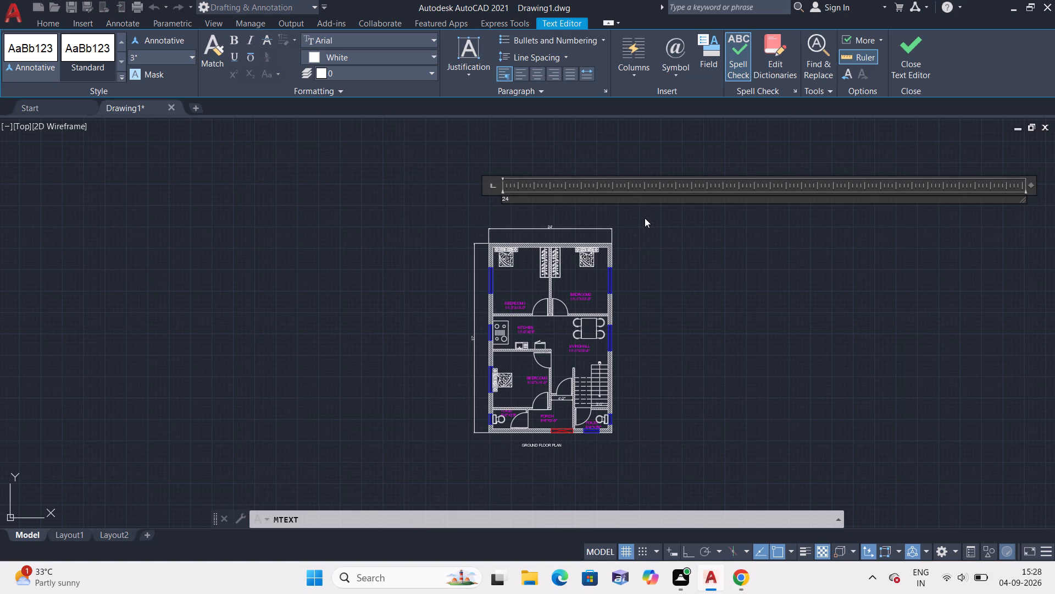
{"action": "key", "text": "x"}
{"action": "type", "text": "37"}
{"action": "key", "text": "shift+braceleft"}
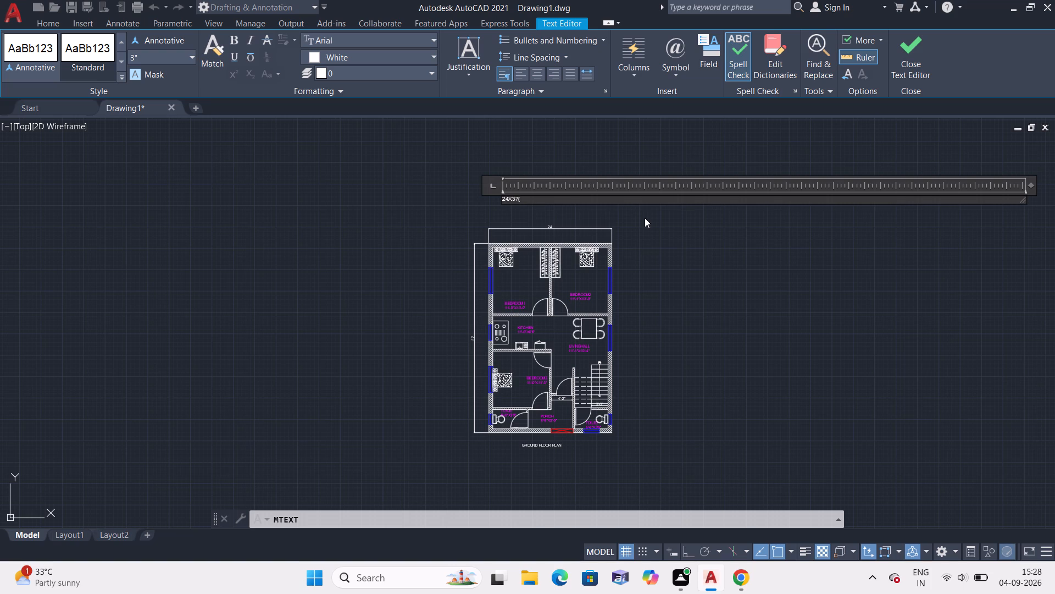
{"action": "type", "text": "888"}
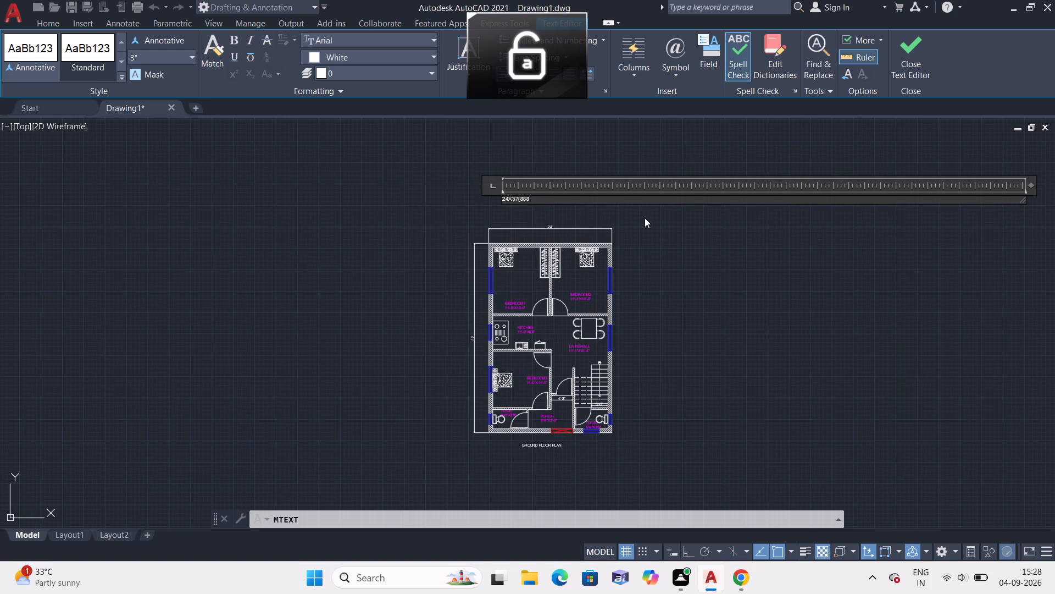
{"action": "type", "text": "sq ft"}
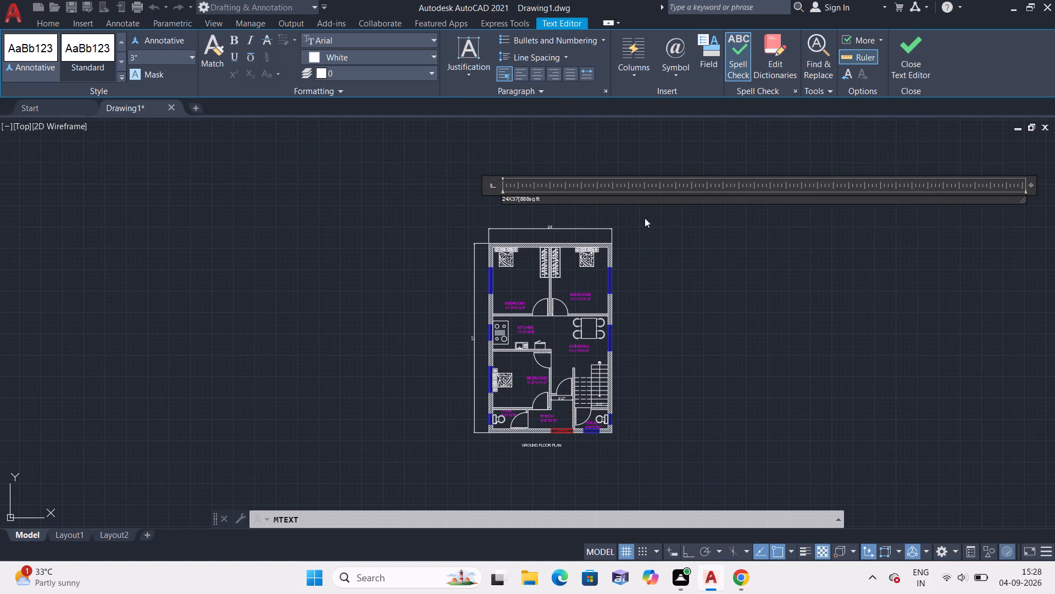
{"action": "key", "text": "shift+braceright"}
Complete the open title above the 24' dimension by adding House Plan-West Face-FP1323 after 24X37{888sq ft}, and finish text editing.
{"action": "scroll", "coordinate": [628, 216], "scroll_direction": "down", "scroll_amount": 1}
{"action": "scroll", "coordinate": [552, 205], "scroll_direction": "up", "scroll_amount": 3}
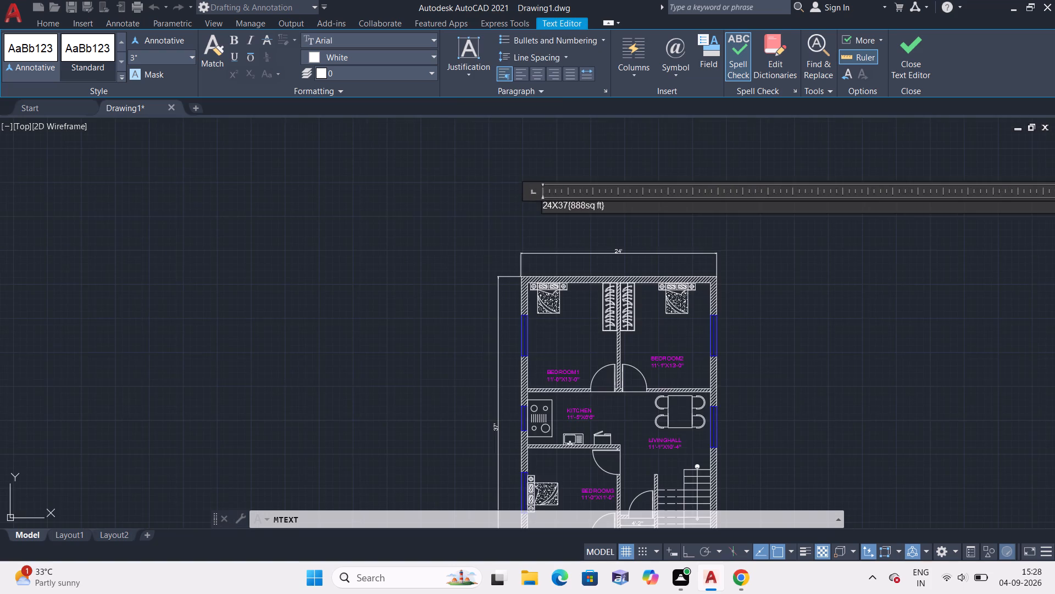
{"action": "scroll", "coordinate": [585, 240], "scroll_direction": "up", "scroll_amount": 1}
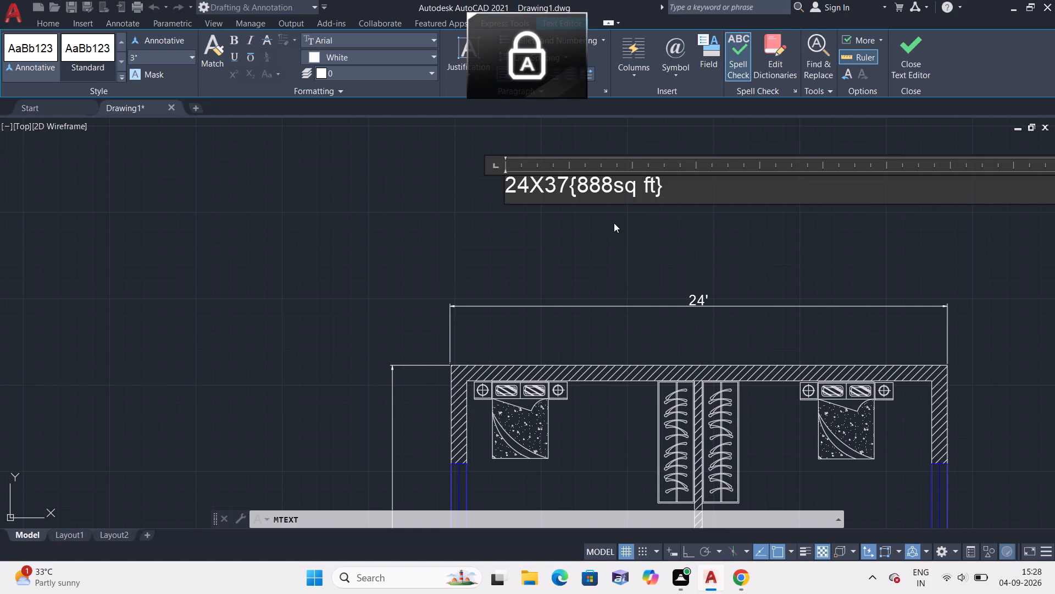
{"action": "key", "text": "h"}
{"action": "type", "text": "ouse"}
{"action": "key", "text": "space"}
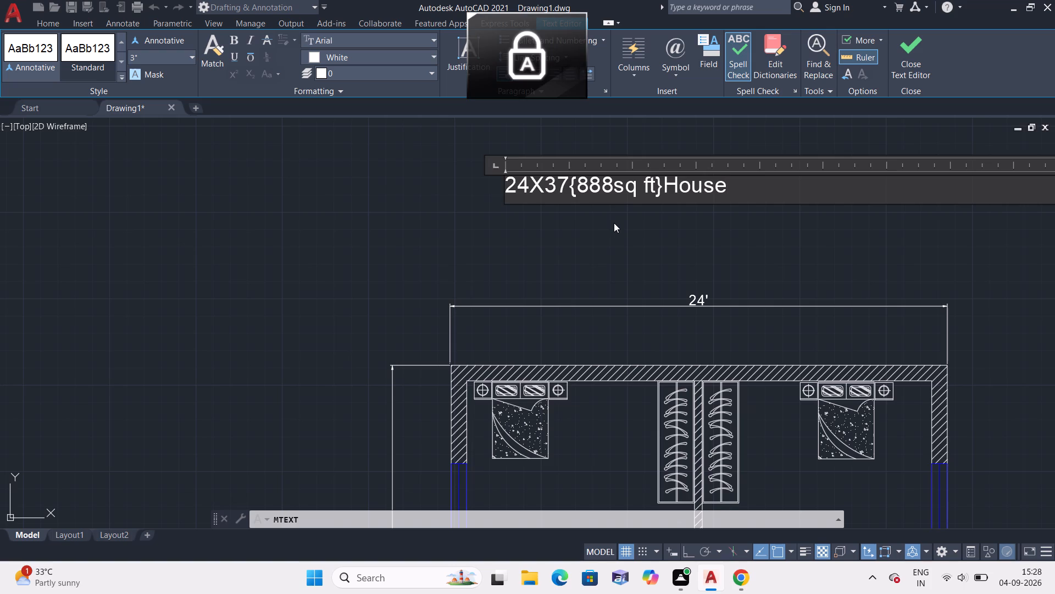
{"action": "key", "text": "p"}
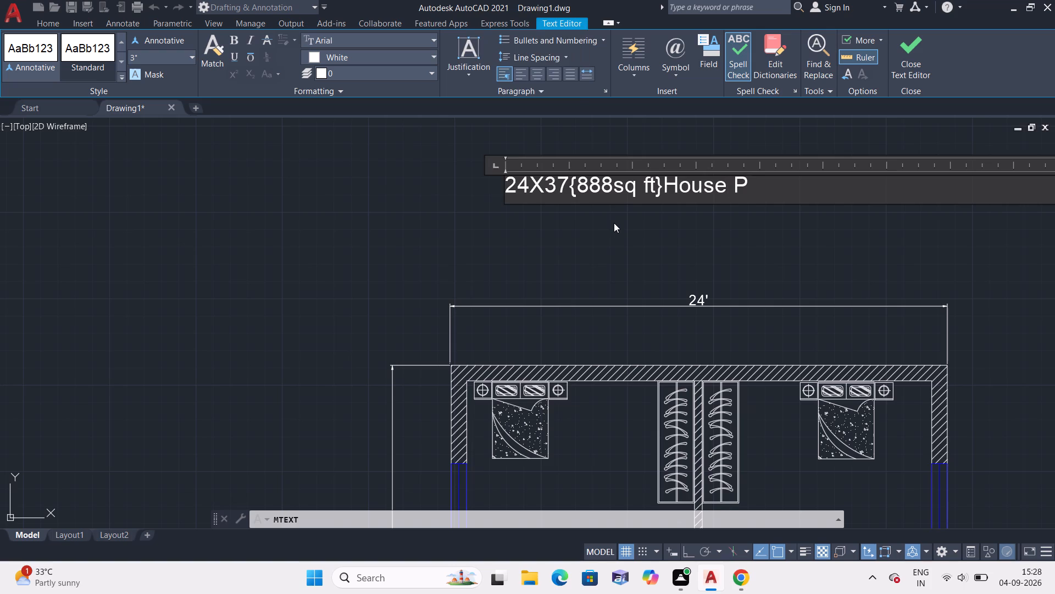
{"action": "type", "text": "la"}
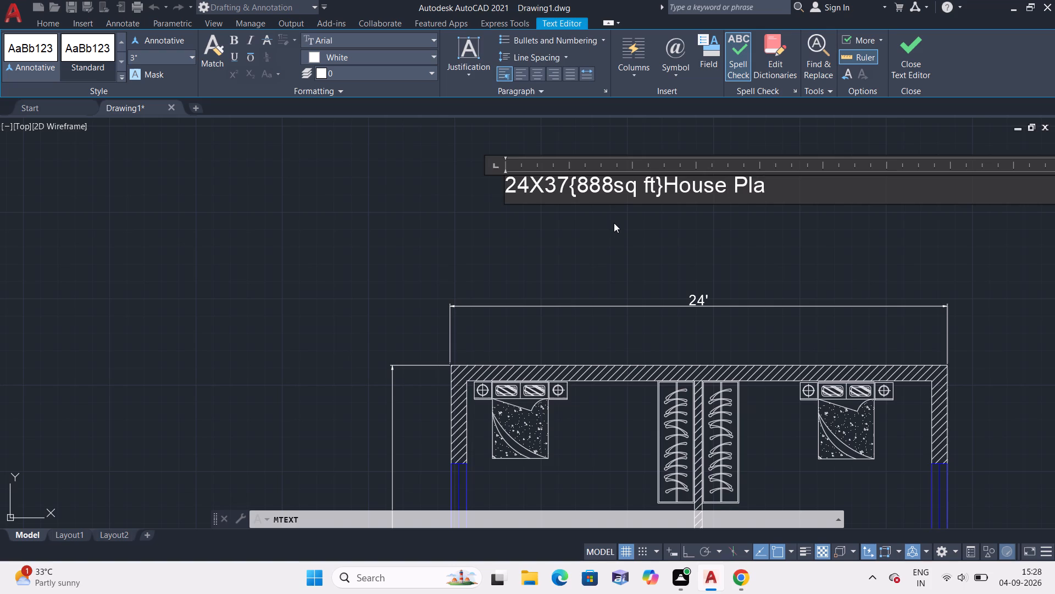
{"action": "key", "text": "n"}
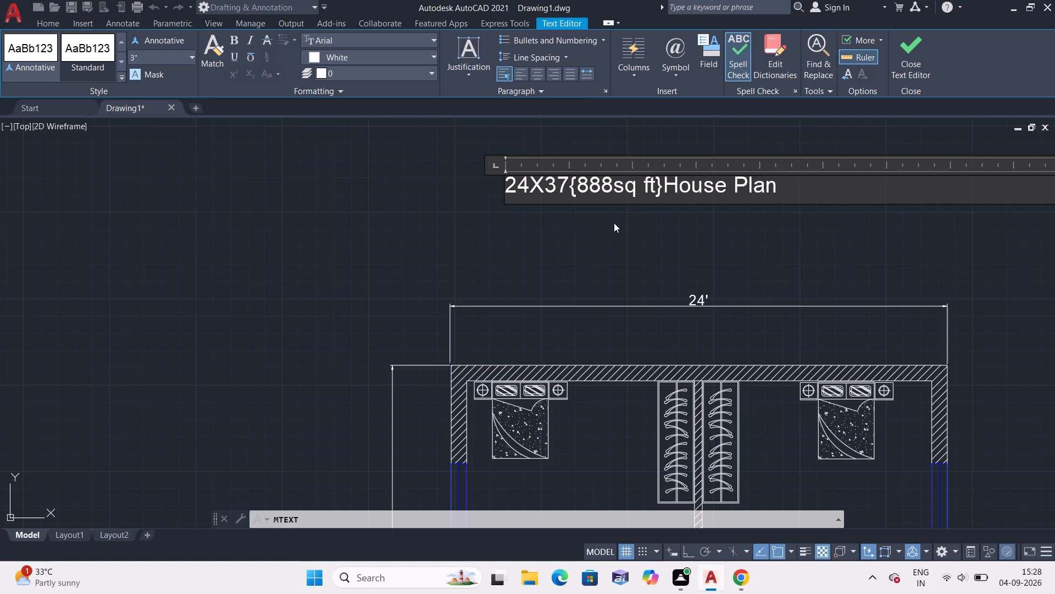
{"action": "key", "text": "minus"}
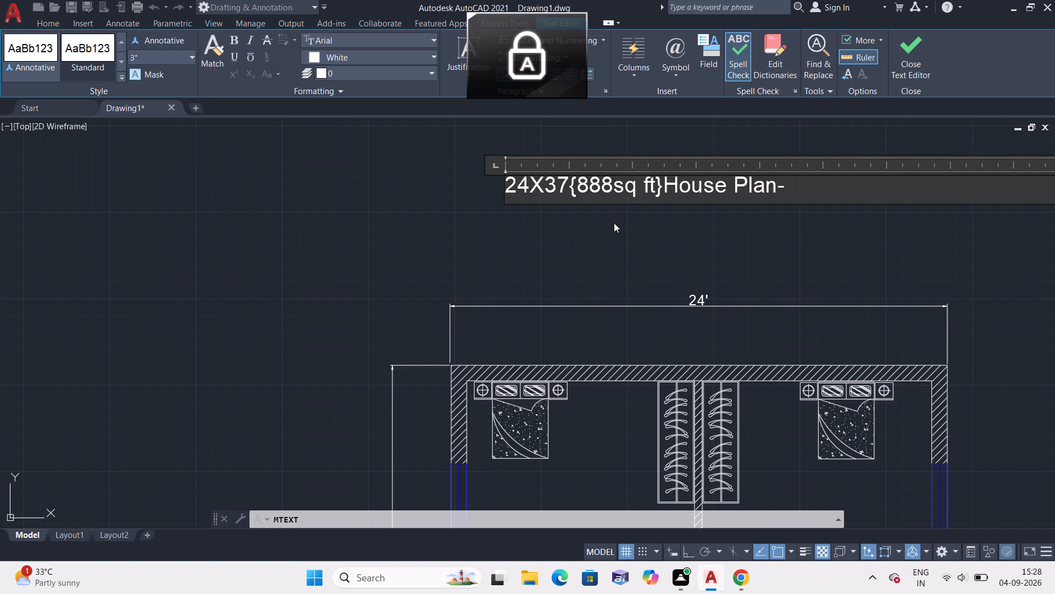
{"action": "type", "text": "est"}
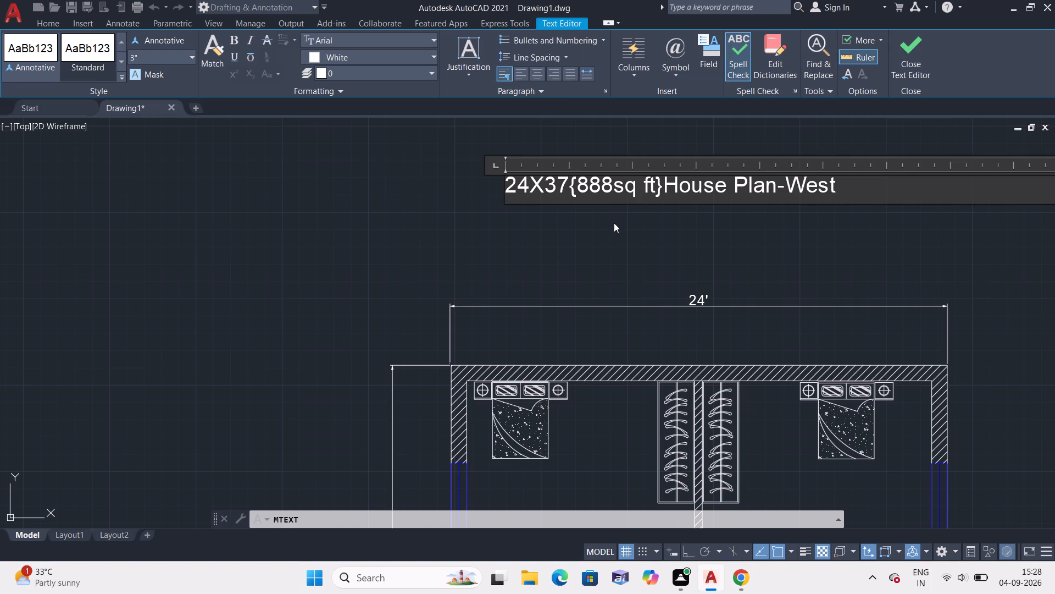
{"action": "key", "text": "space"}
{"action": "key", "text": "f"}
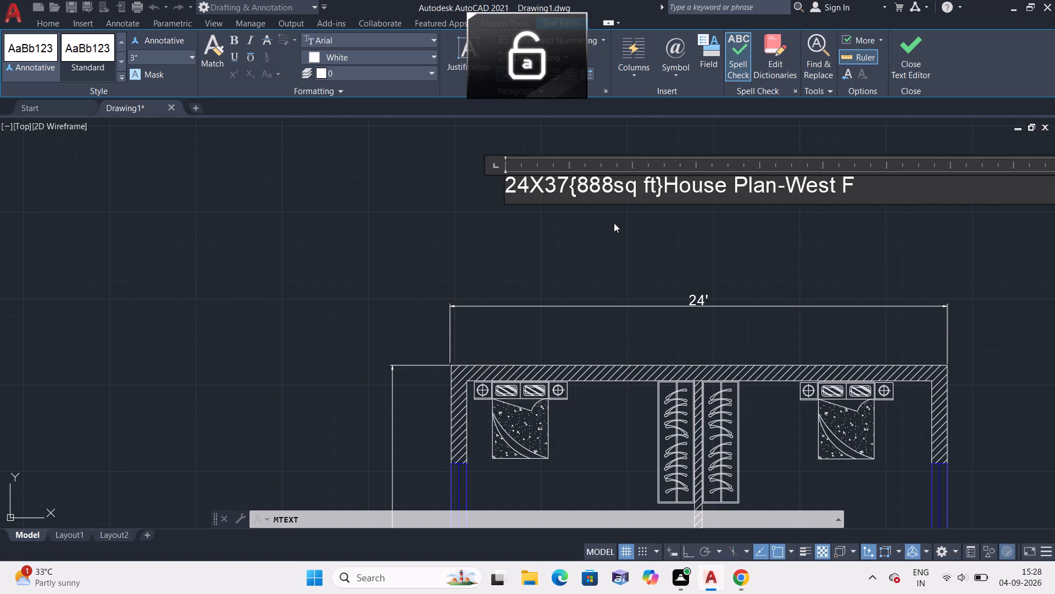
{"action": "type", "text": "ace"}
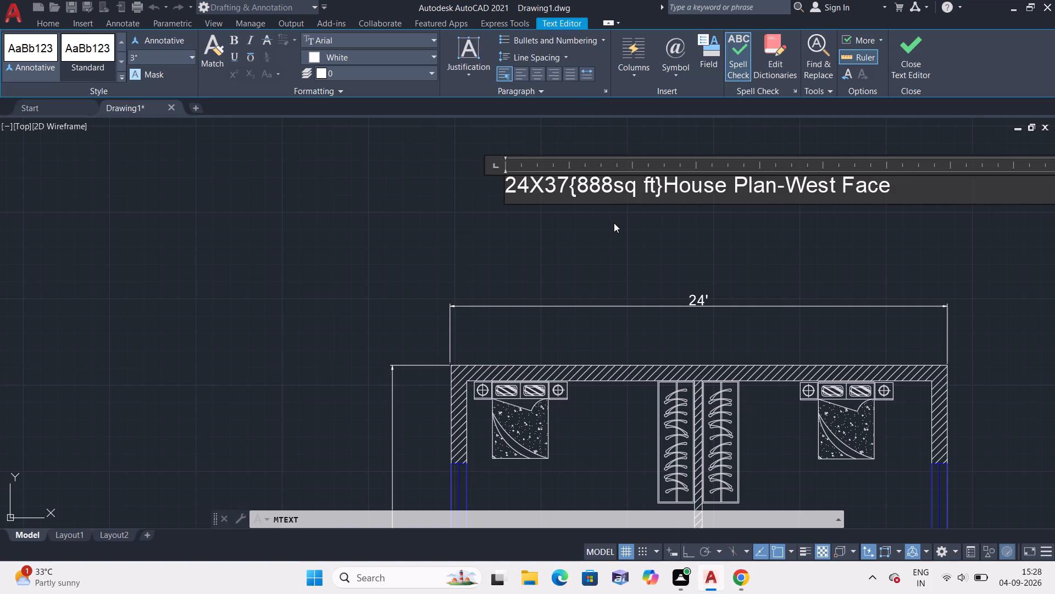
{"action": "key", "text": "minus"}
{"action": "key", "text": "f"}
{"action": "key", "text": "p"}
{"action": "type", "text": "1323"}
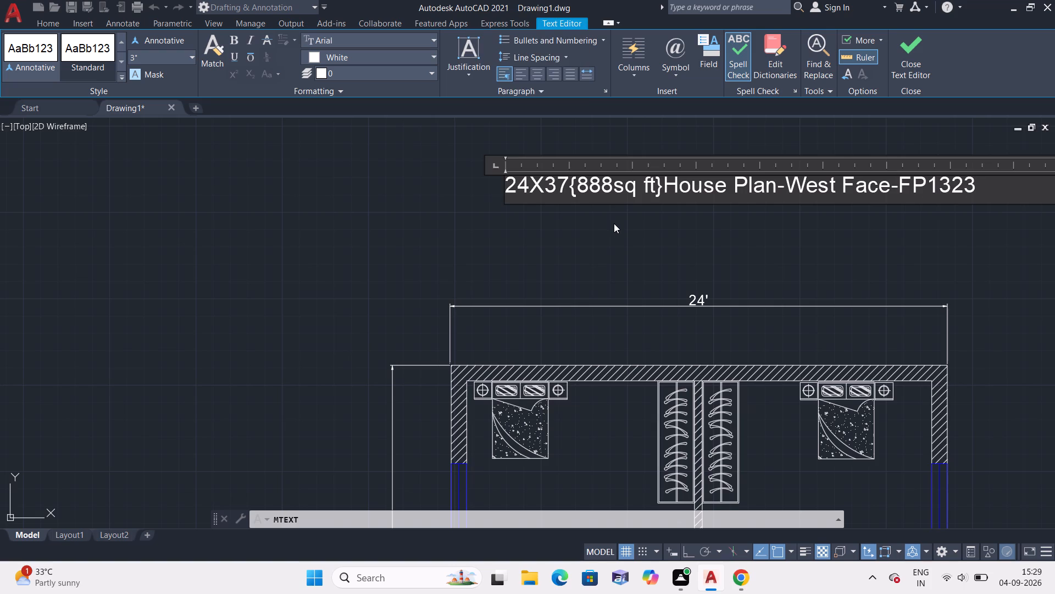
{"action": "scroll", "coordinate": [614, 223], "scroll_direction": "down", "scroll_amount": 2}
{"action": "left_click", "coordinate": [550, 226]}
Set the text height of the new 24X37 house plan title to 6" in its properties.
{"action": "scroll", "coordinate": [556, 219], "scroll_direction": "down", "scroll_amount": 1}
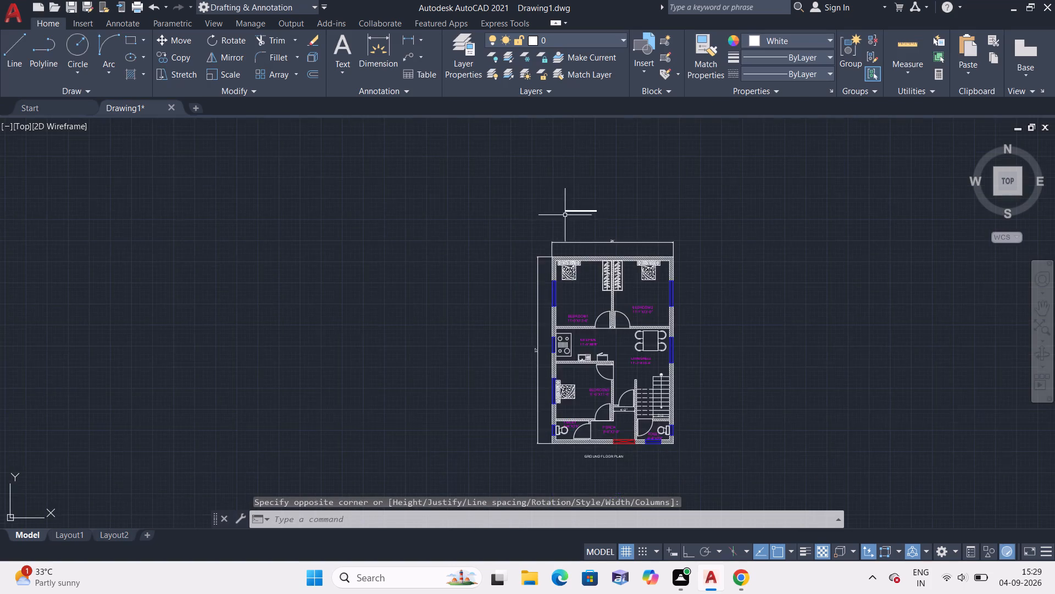
{"action": "scroll", "coordinate": [578, 212], "scroll_direction": "up", "scroll_amount": 7}
{"action": "left_click", "coordinate": [578, 212]}
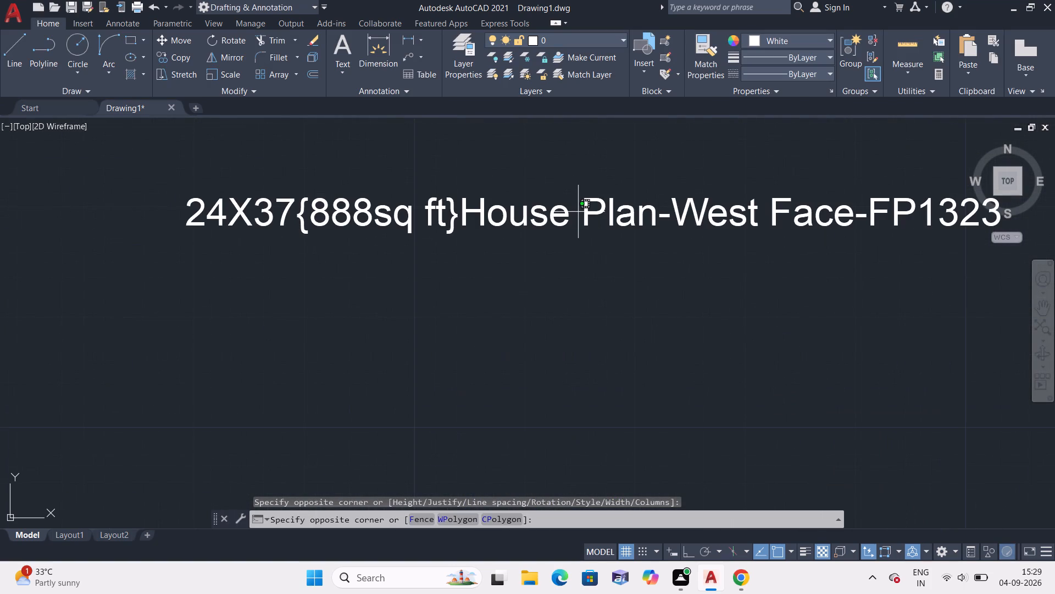
{"action": "left_click", "coordinate": [537, 215]}
{"action": "right_click", "coordinate": [539, 289]}
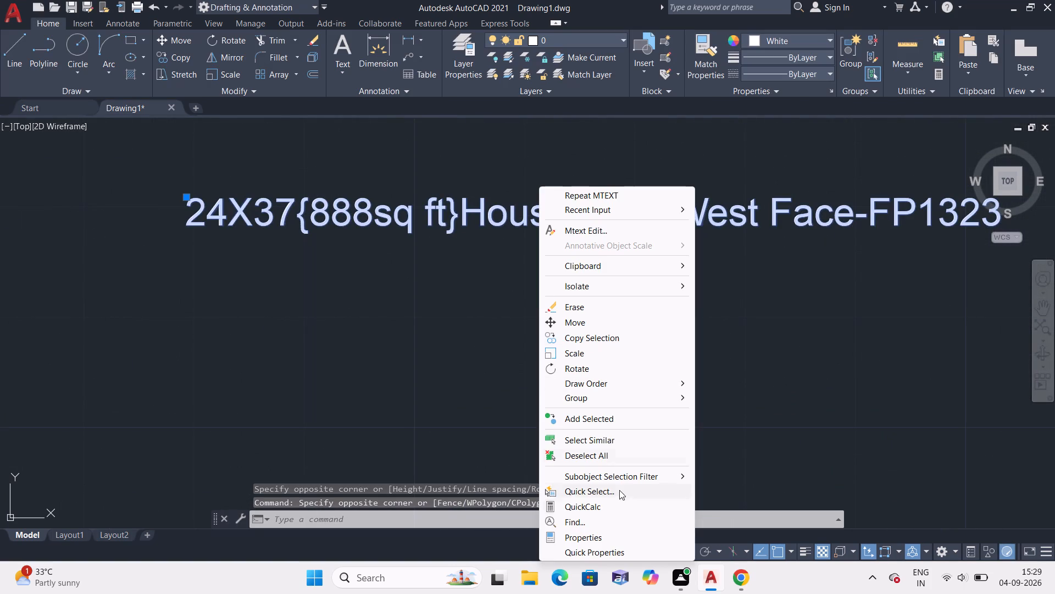
{"action": "left_click", "coordinate": [605, 537]}
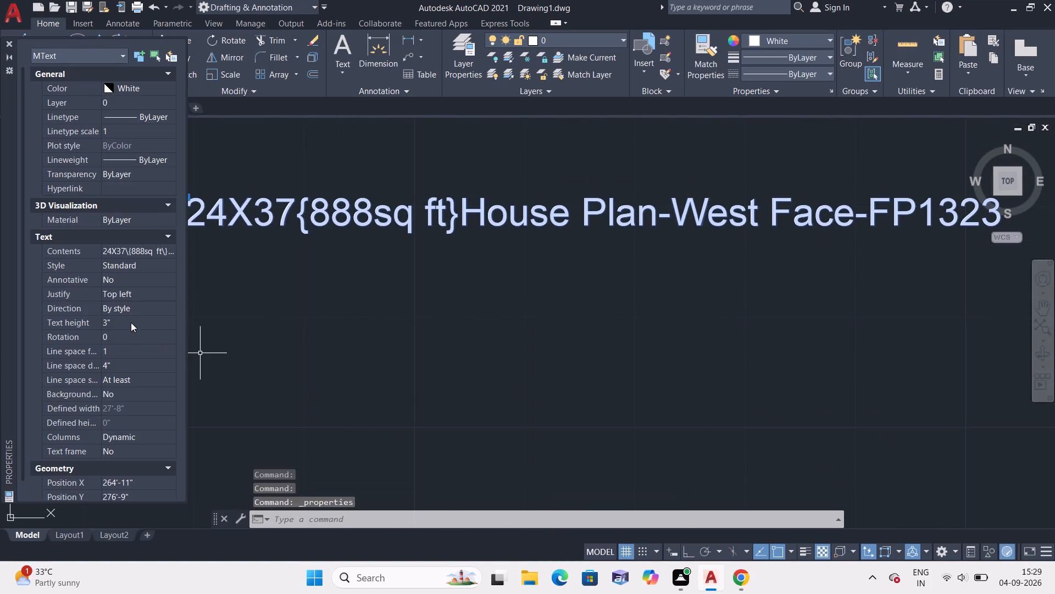
{"action": "left_click", "coordinate": [131, 322]}
{"action": "key", "text": "BackSpace"}
{"action": "type", "text": "6\""}
{"action": "left_click", "coordinate": [338, 310]}
{"action": "scroll", "coordinate": [338, 310], "scroll_direction": "down", "scroll_amount": 2}
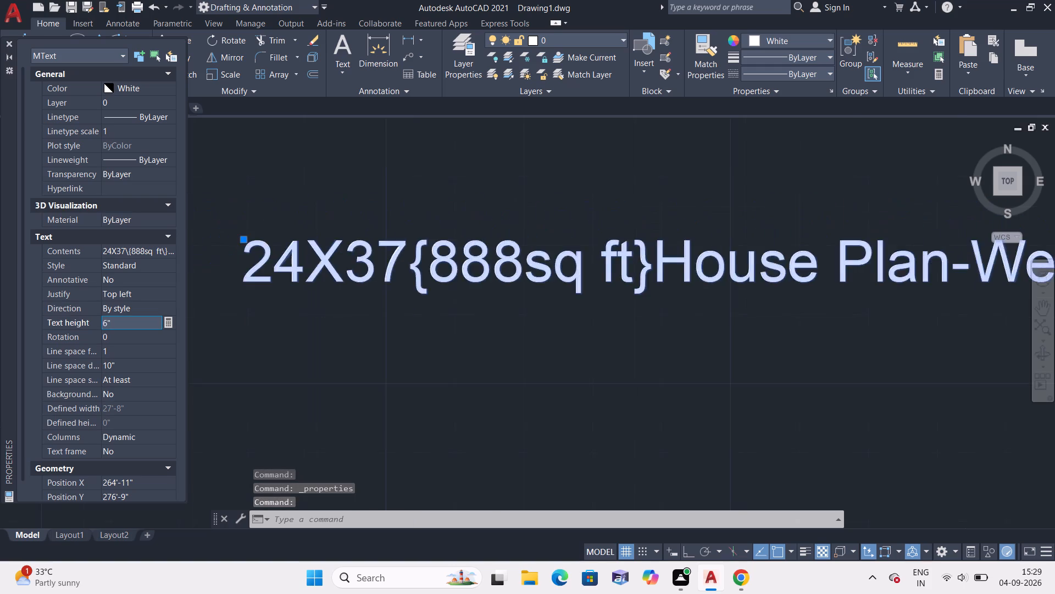
{"action": "scroll", "coordinate": [338, 310], "scroll_direction": "down", "scroll_amount": 1}
{"action": "left_click", "coordinate": [10, 45]}
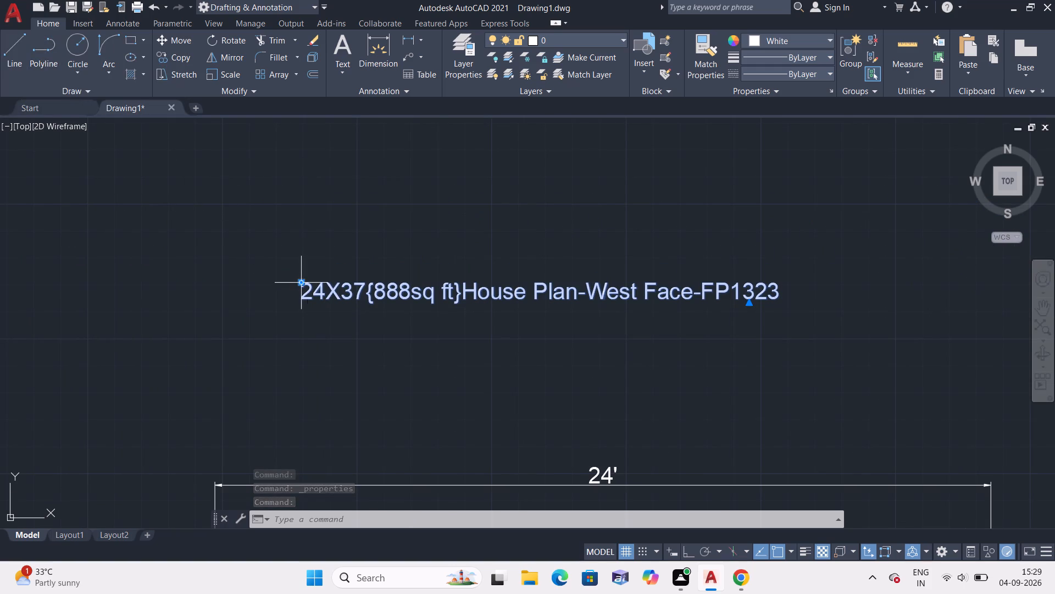
Move the house plan title down to just above the 24' dimension and deselect it.
{"action": "left_click", "coordinate": [298, 280]}
{"action": "scroll", "coordinate": [410, 339], "scroll_direction": "down", "scroll_amount": 2}
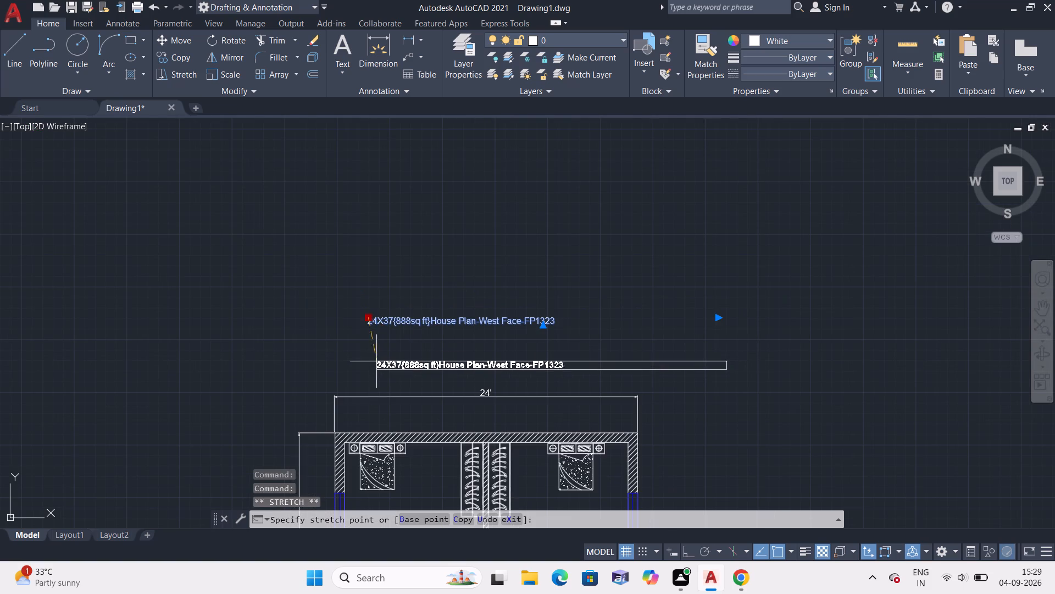
{"action": "left_click", "coordinate": [355, 362]}
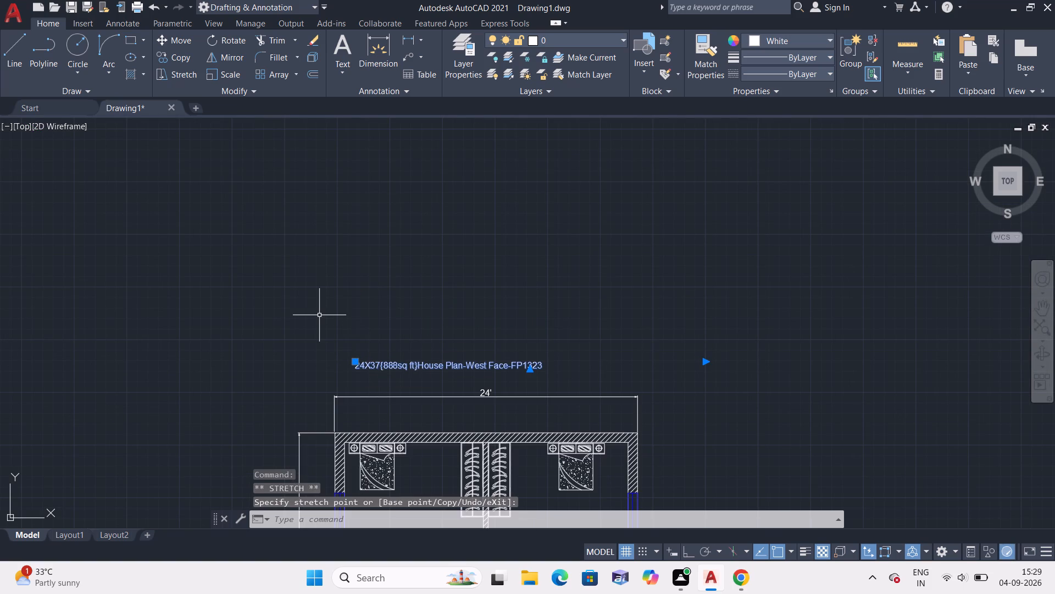
{"action": "key", "text": "Escape"}
Examine the title's size and placement above the 24' dimension, as well as the complete ground floor plan.
{"action": "scroll", "coordinate": [358, 365], "scroll_direction": "up", "scroll_amount": 2}
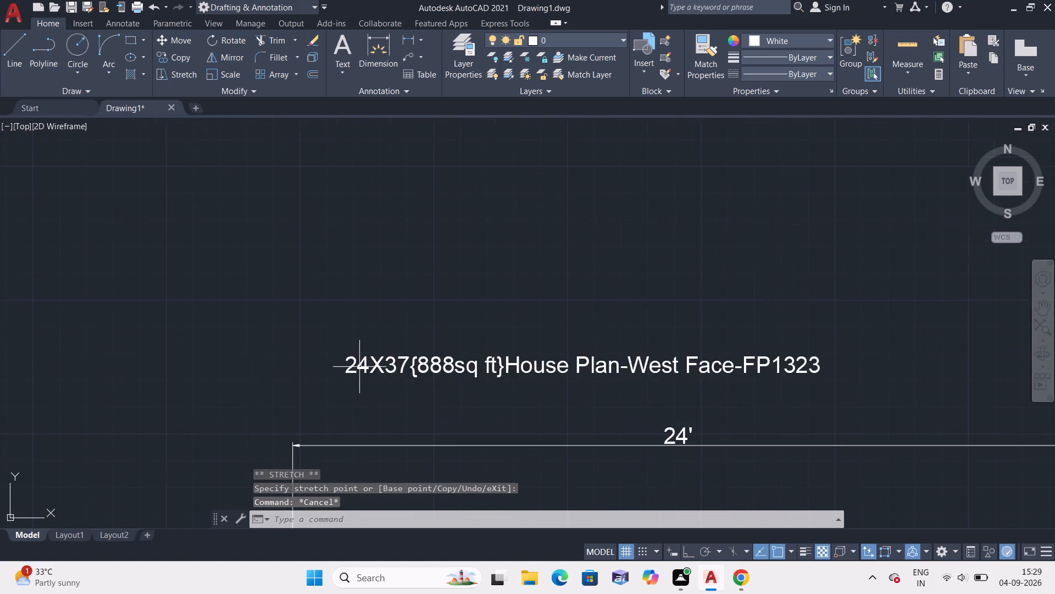
{"action": "scroll", "coordinate": [359, 367], "scroll_direction": "up", "scroll_amount": 2}
{"action": "middle_click_drag", "start_coordinate": [471, 420], "coordinate": [426, 402]}
{"action": "scroll", "coordinate": [426, 402], "scroll_direction": "down", "scroll_amount": 1}
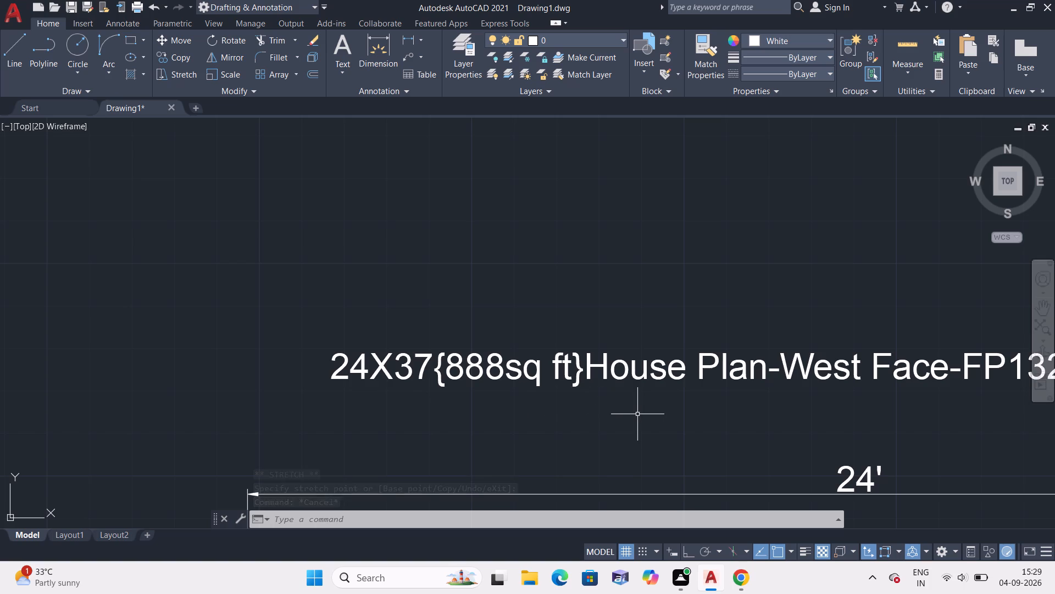
{"action": "scroll", "coordinate": [637, 414], "scroll_direction": "down", "scroll_amount": 1}
{"action": "middle_click_drag", "start_coordinate": [637, 414], "coordinate": [508, 331]}
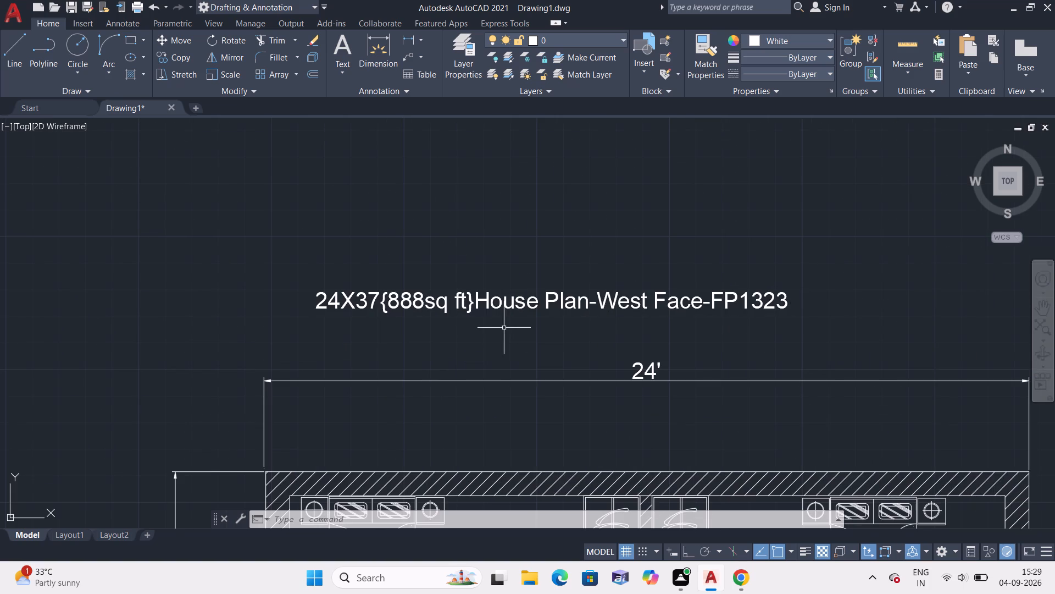
{"action": "scroll", "coordinate": [504, 328], "scroll_direction": "down", "scroll_amount": 2}
{"action": "middle_click_drag", "start_coordinate": [512, 339], "coordinate": [512, 340]}
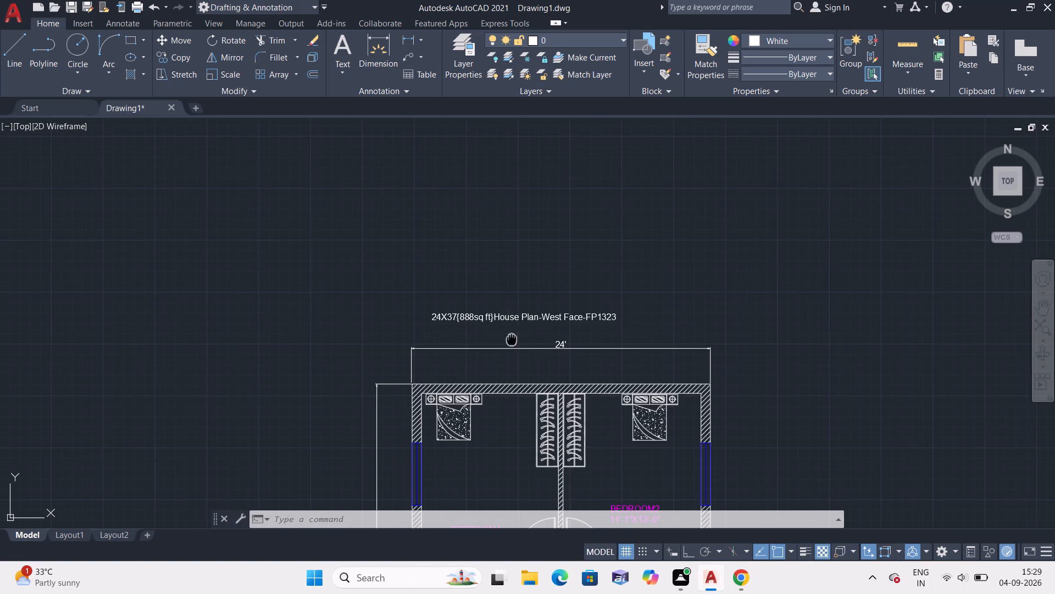
{"action": "middle_click_drag", "start_coordinate": [512, 340], "coordinate": [421, 212]}
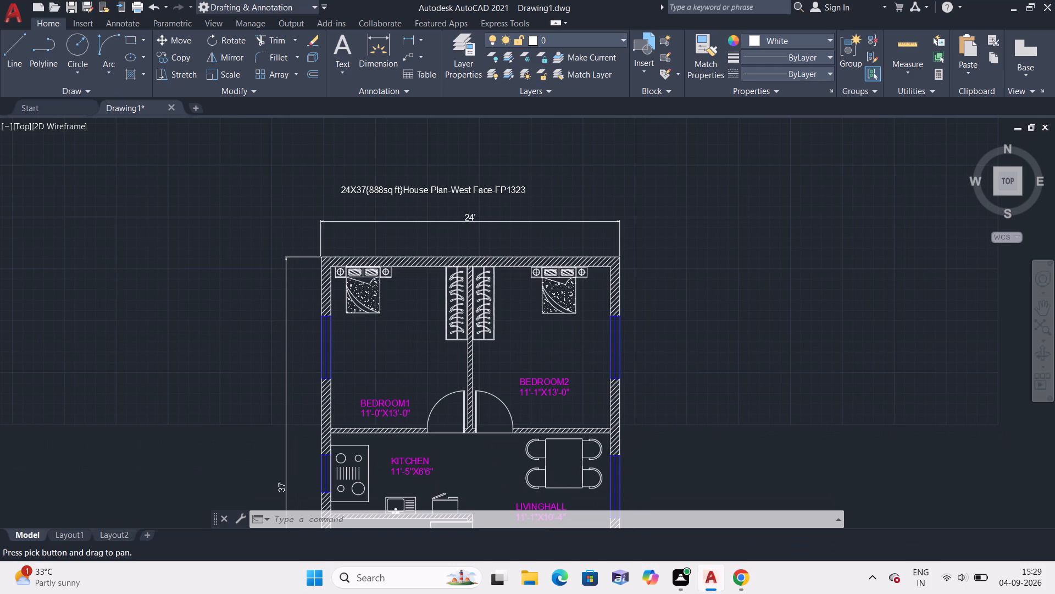
{"action": "scroll", "coordinate": [393, 237], "scroll_direction": "down", "scroll_amount": 1}
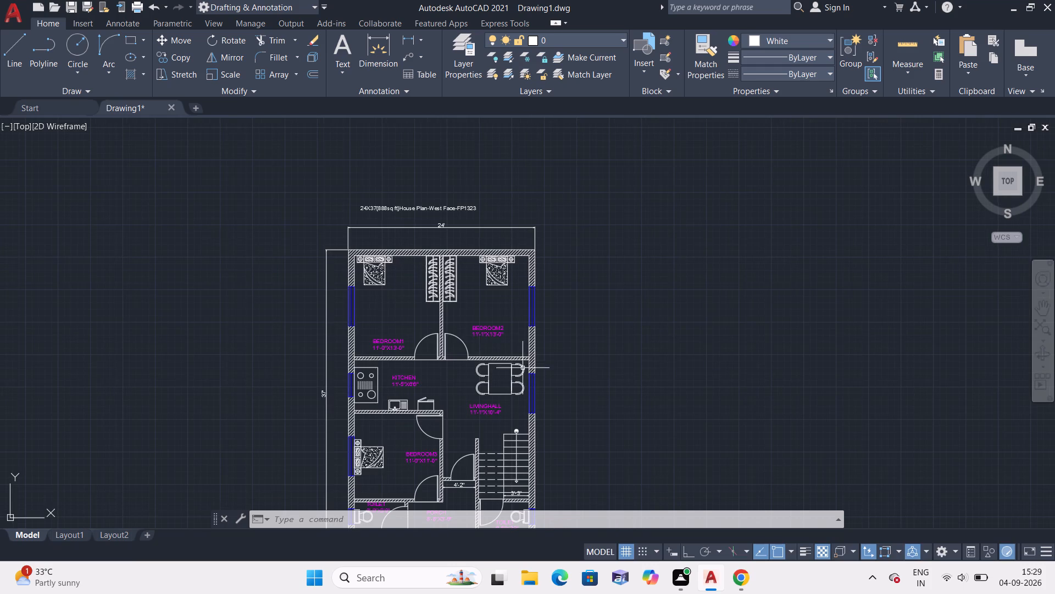
{"action": "middle_click_drag", "start_coordinate": [462, 401], "coordinate": [463, 320]}
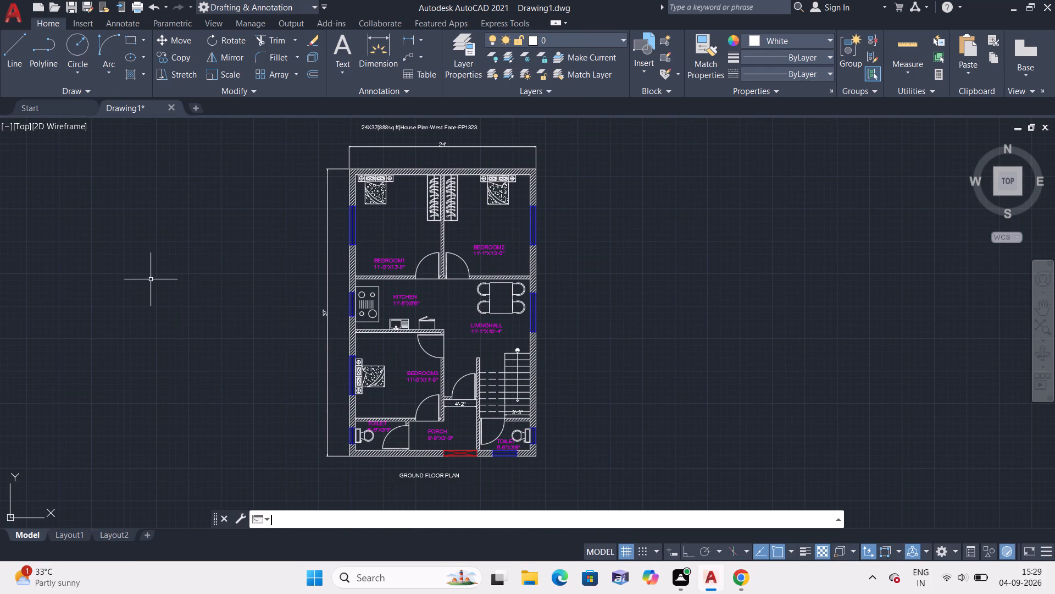
Start a plot of the model and choose DWG To PDF.pc3 as the plotter.
{"action": "key", "text": "ctrl+p"}
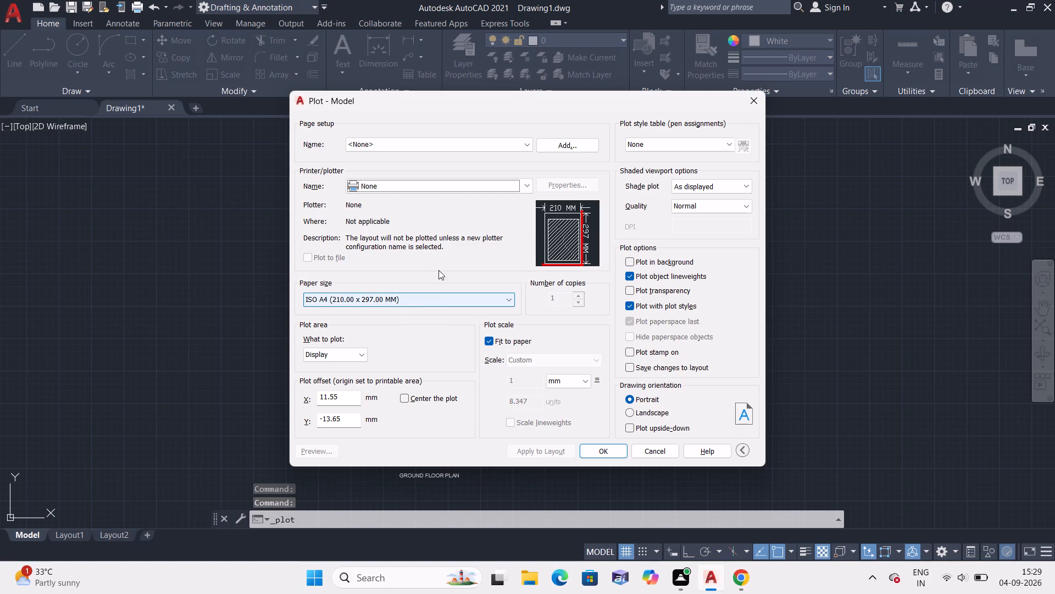
{"action": "left_click", "coordinate": [432, 187]}
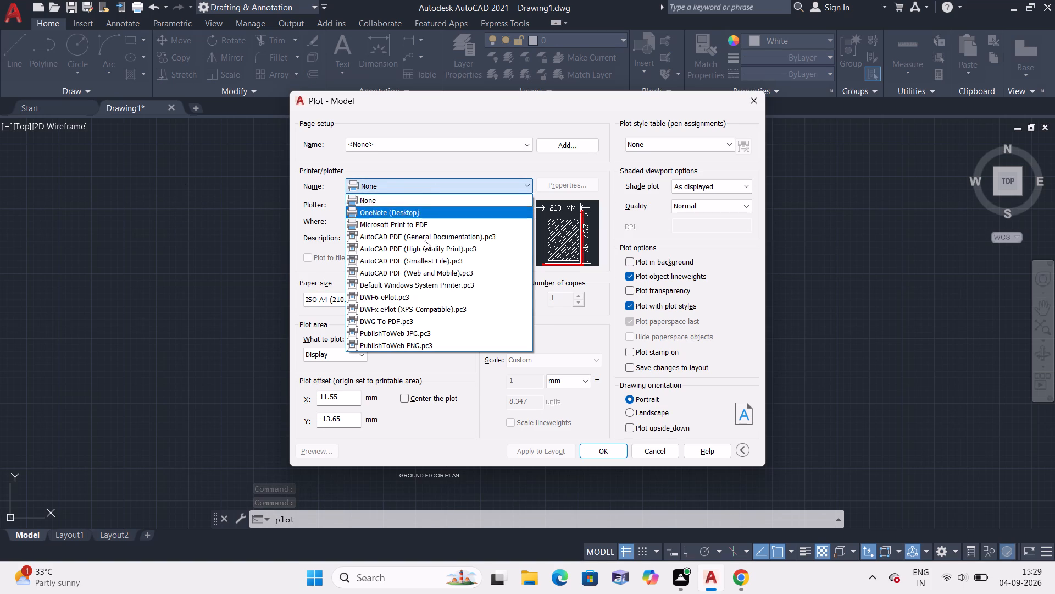
{"action": "left_click", "coordinate": [423, 318]}
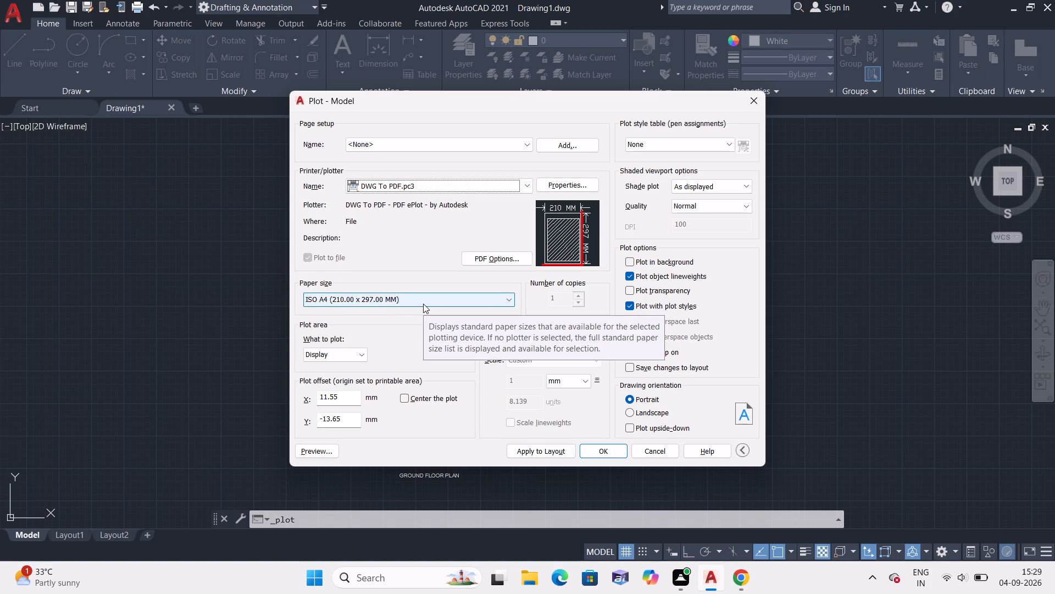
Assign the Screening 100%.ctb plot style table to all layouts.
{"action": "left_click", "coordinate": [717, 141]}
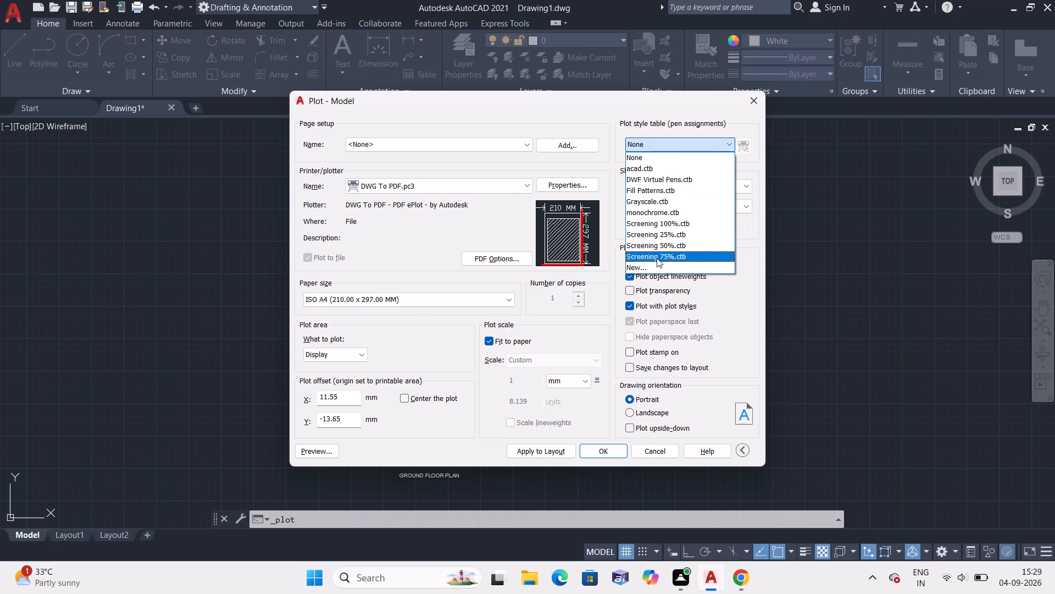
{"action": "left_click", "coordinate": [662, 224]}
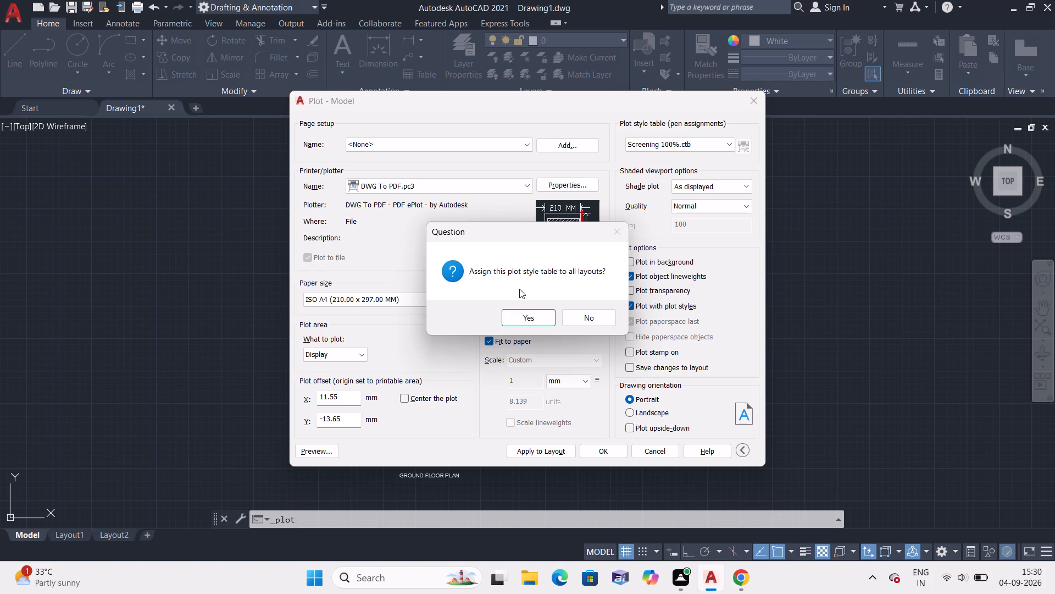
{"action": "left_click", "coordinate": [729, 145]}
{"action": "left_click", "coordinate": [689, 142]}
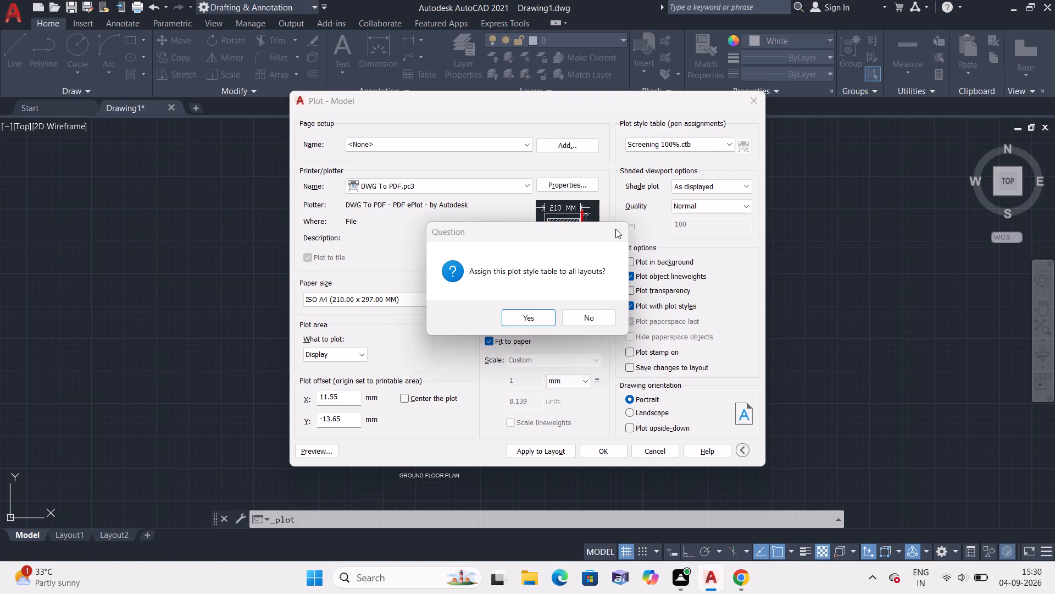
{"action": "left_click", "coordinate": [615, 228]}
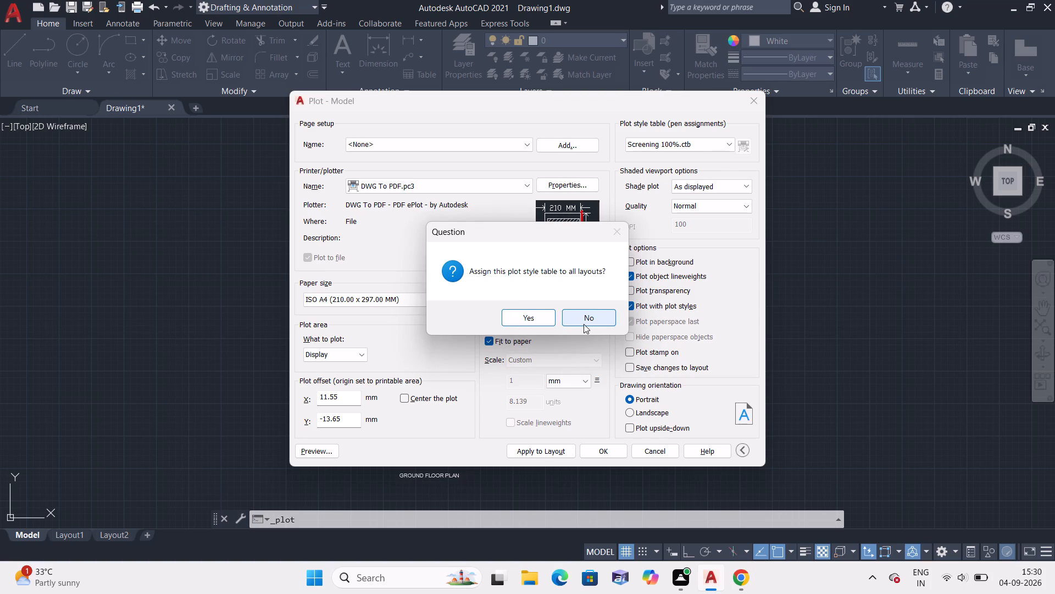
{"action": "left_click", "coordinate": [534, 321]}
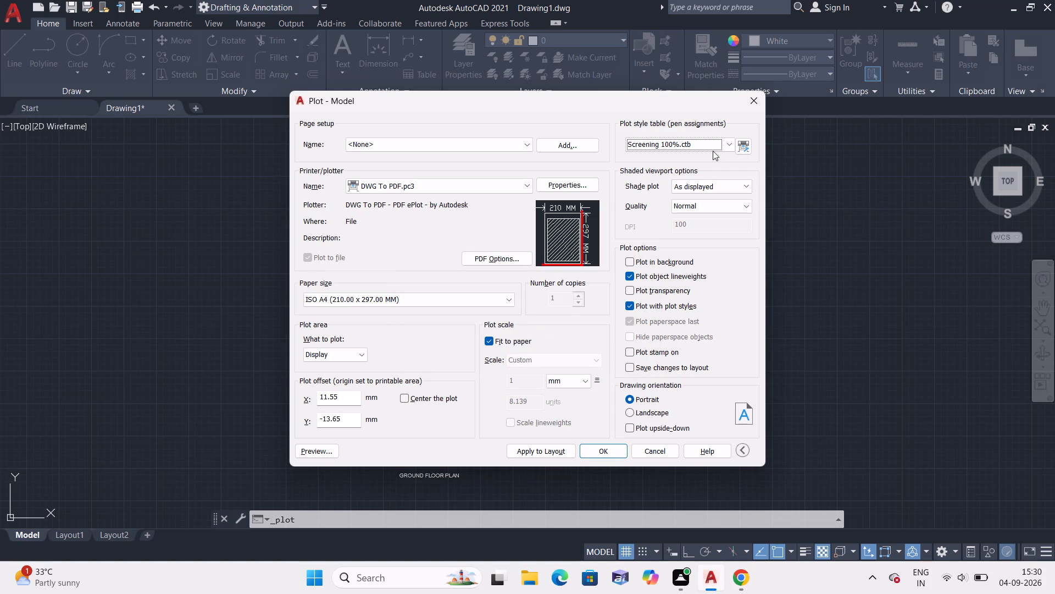
Assign the acad.ctb plot style table to all layouts.
{"action": "left_click", "coordinate": [726, 144]}
{"action": "left_click", "coordinate": [667, 167]}
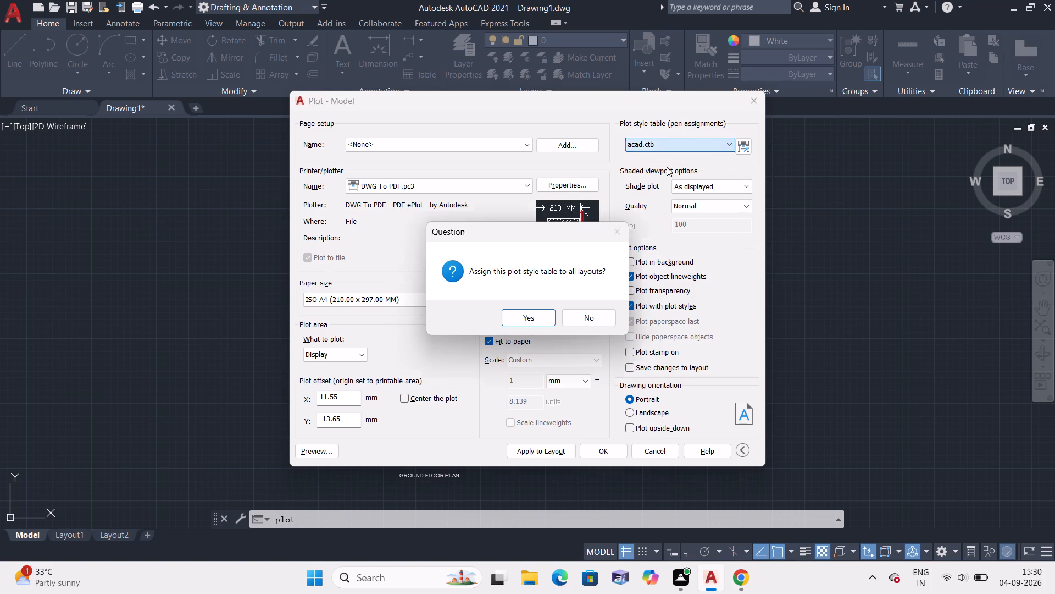
{"action": "left_click", "coordinate": [538, 318]}
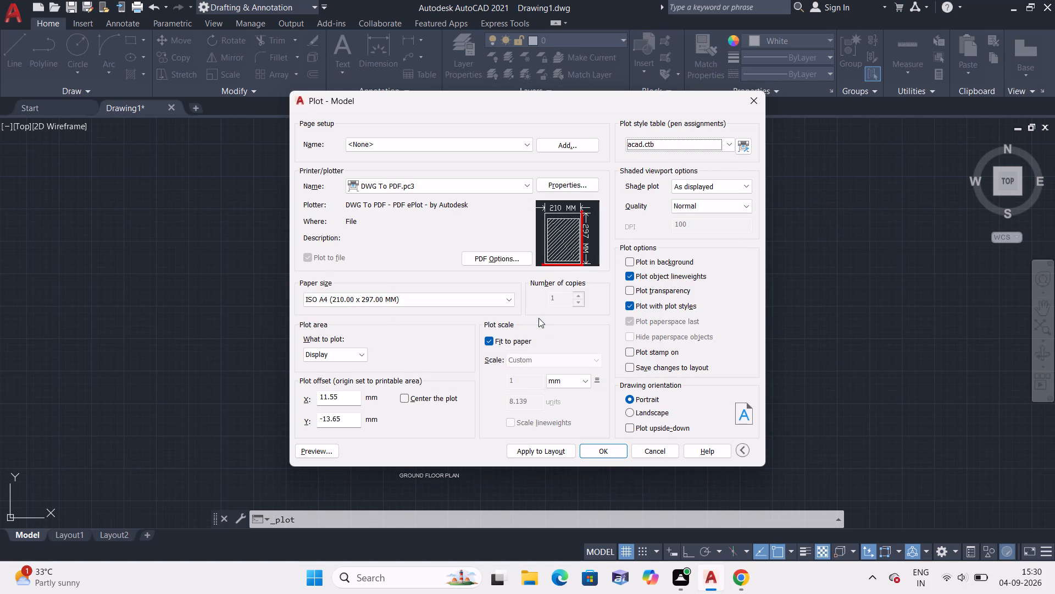
Set the plot area to a window enclosing the whole floor plan with its title and ground floor label, and centre the plot.
{"action": "left_click", "coordinate": [356, 356]}
{"action": "left_click", "coordinate": [342, 396]}
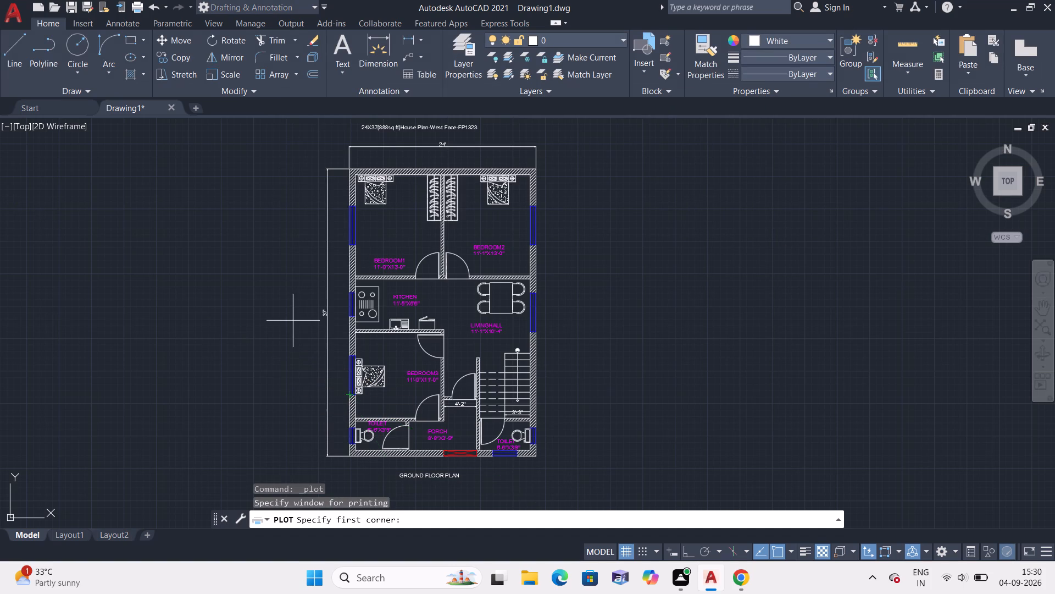
{"action": "middle_click_drag", "start_coordinate": [298, 147], "coordinate": [293, 182]}
{"action": "scroll", "coordinate": [298, 147], "scroll_direction": "down", "scroll_amount": 1}
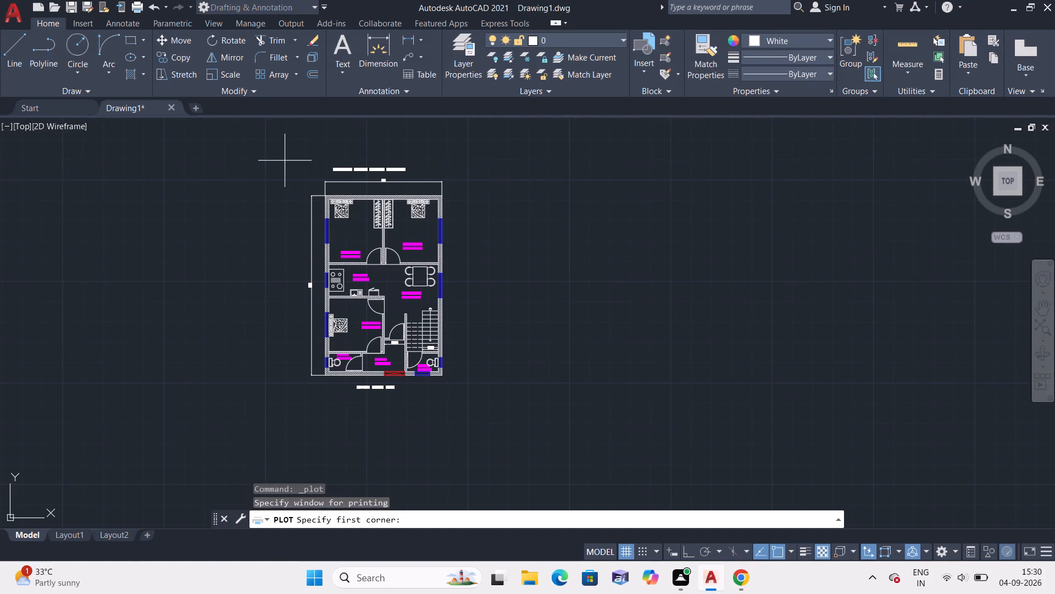
{"action": "left_click", "coordinate": [285, 159]}
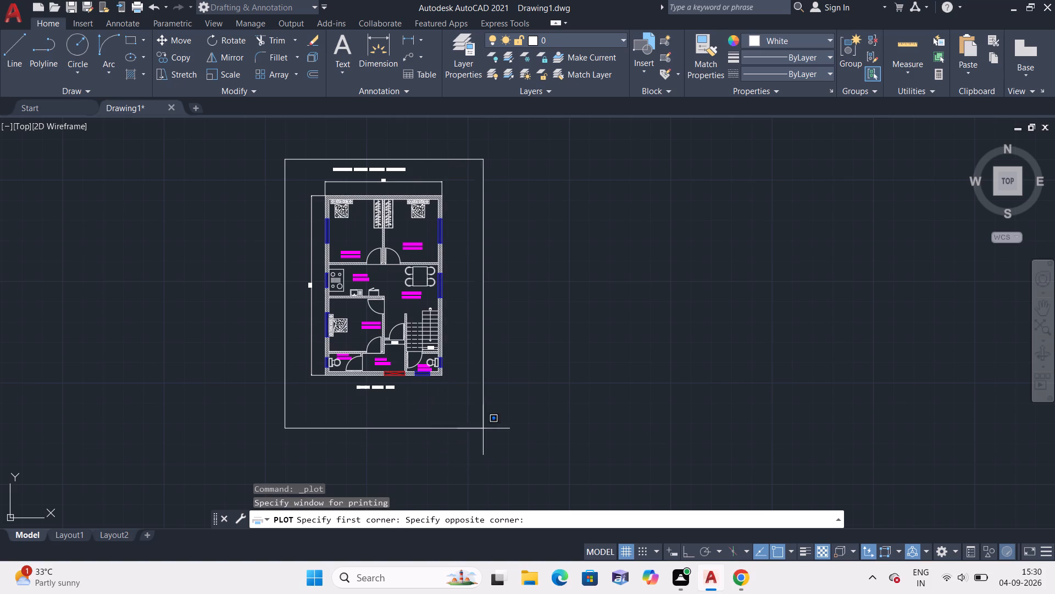
{"action": "left_click", "coordinate": [479, 394]}
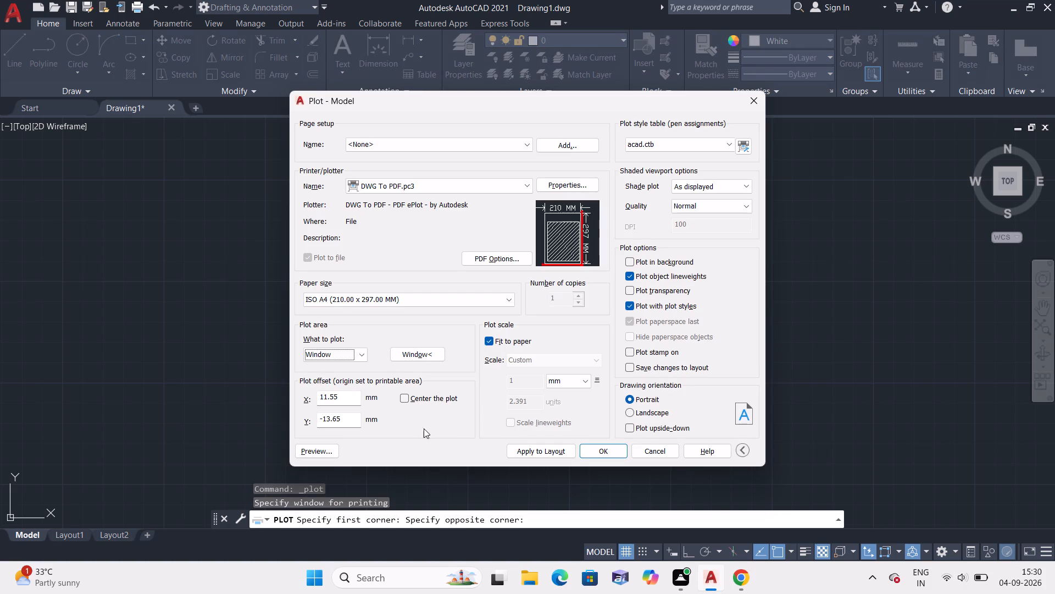
{"action": "left_click", "coordinate": [405, 402]}
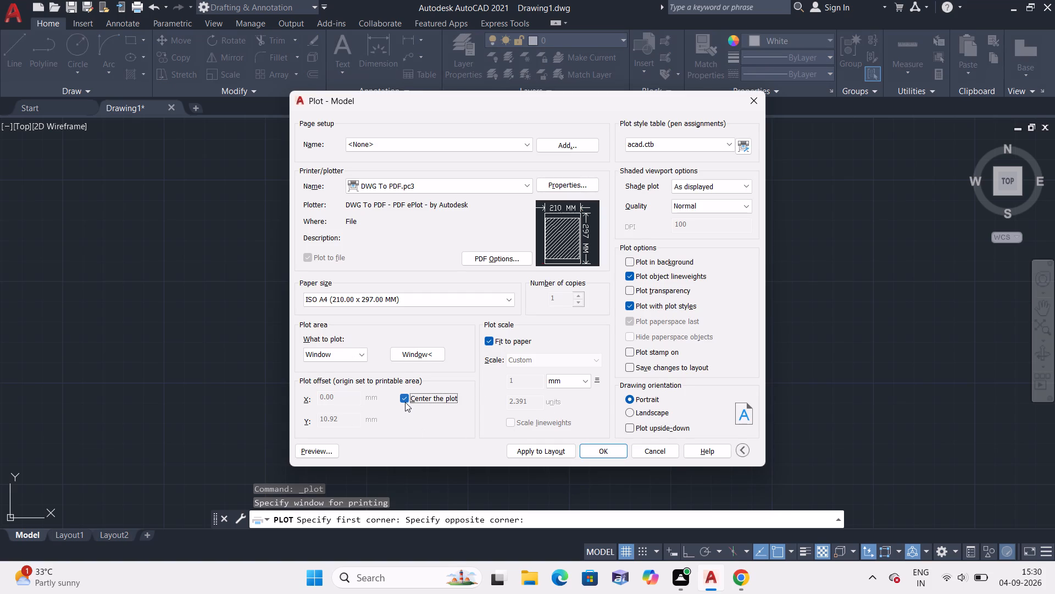
Preview the plot to examine the floor plan, labels and title on the page, and exit the preview.
{"action": "left_click", "coordinate": [326, 447]}
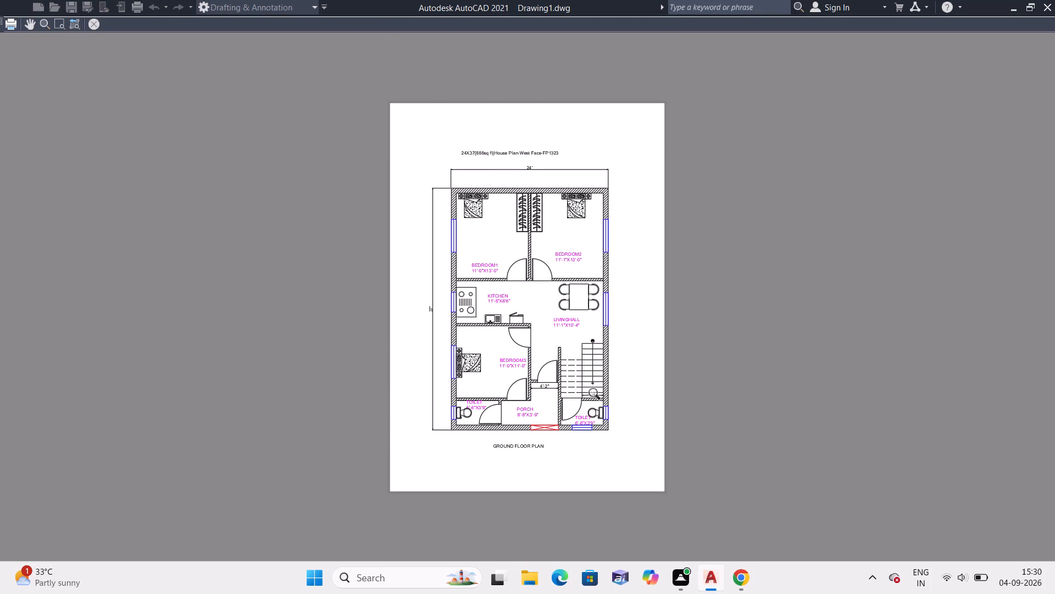
{"action": "scroll", "coordinate": [661, 394], "scroll_direction": "up", "scroll_amount": 1}
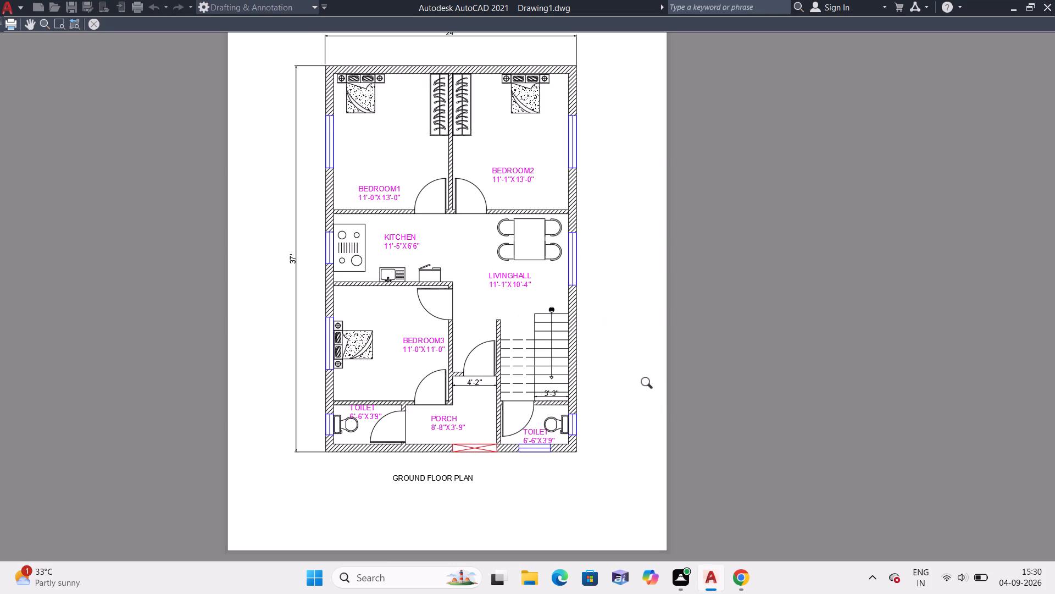
{"action": "scroll", "coordinate": [648, 377], "scroll_direction": "down", "scroll_amount": 1}
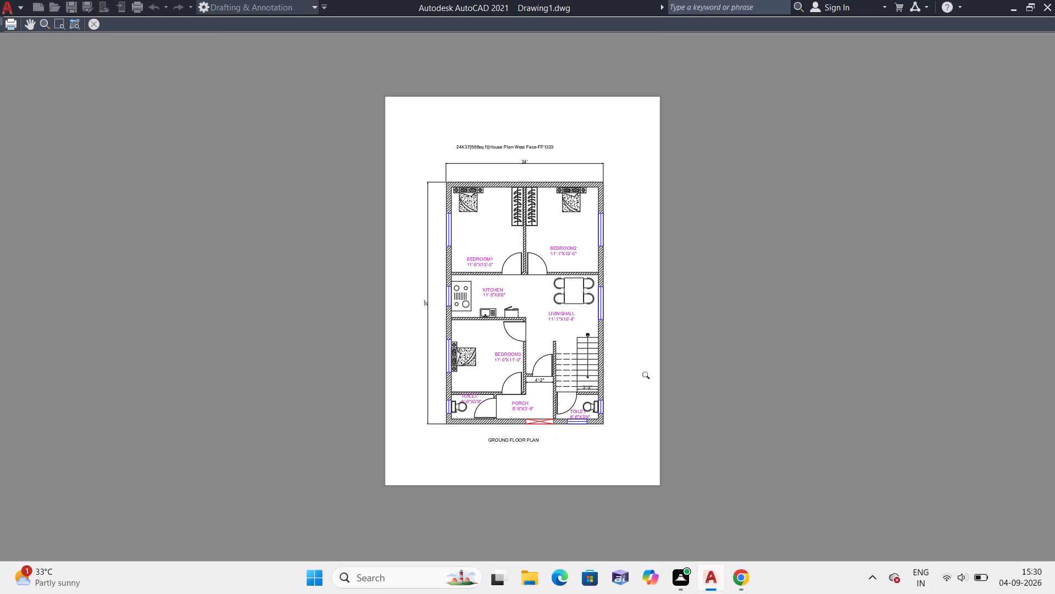
{"action": "right_click", "coordinate": [645, 289]}
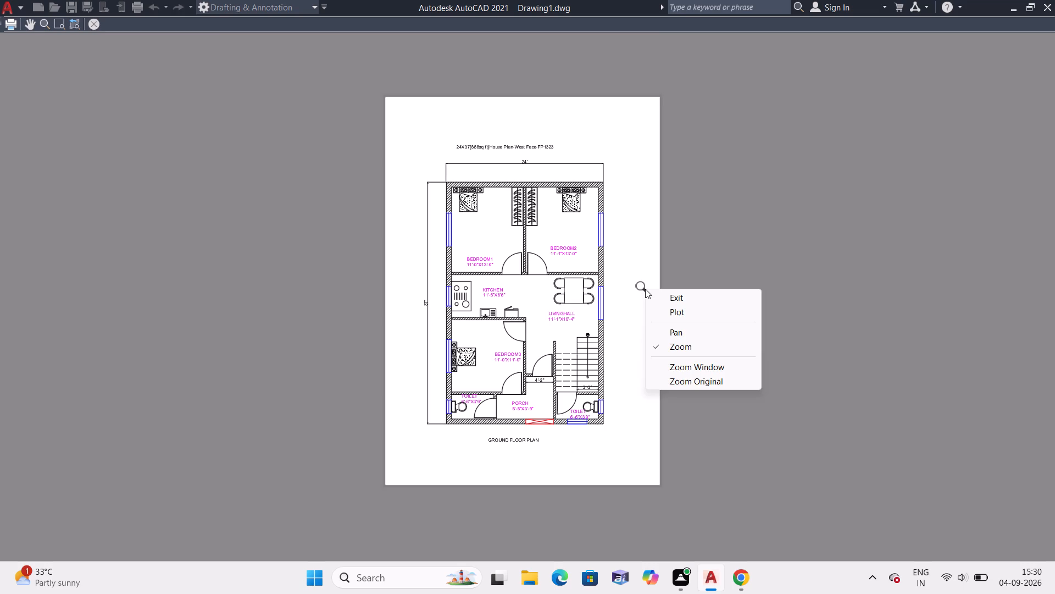
{"action": "left_click", "coordinate": [681, 300]}
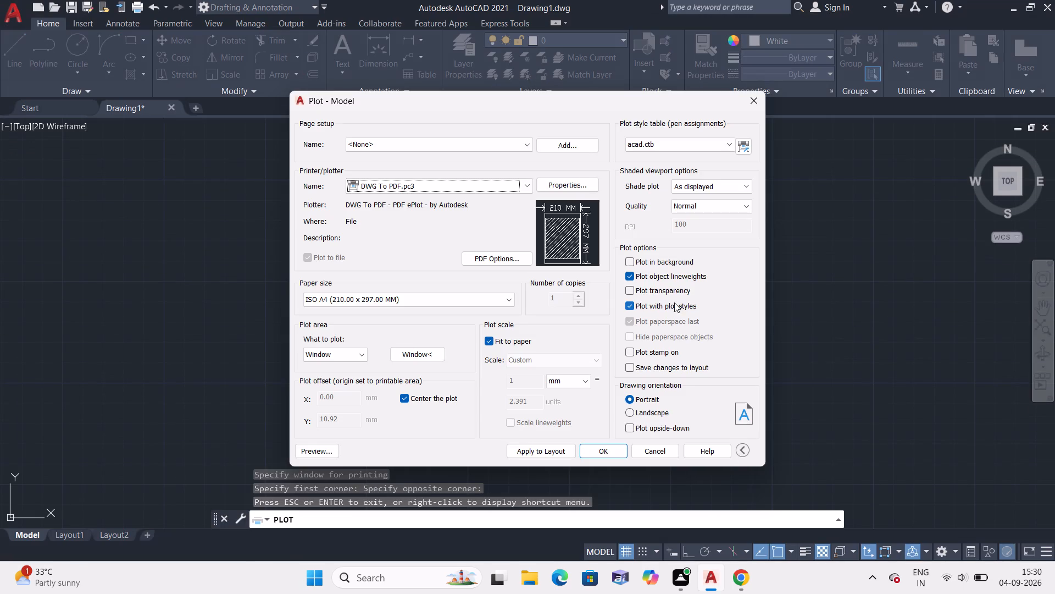
Apply the plot settings to the layout and plot the plan to a PDF named 3-9-26{2} in Documents.
{"action": "left_click", "coordinate": [552, 456]}
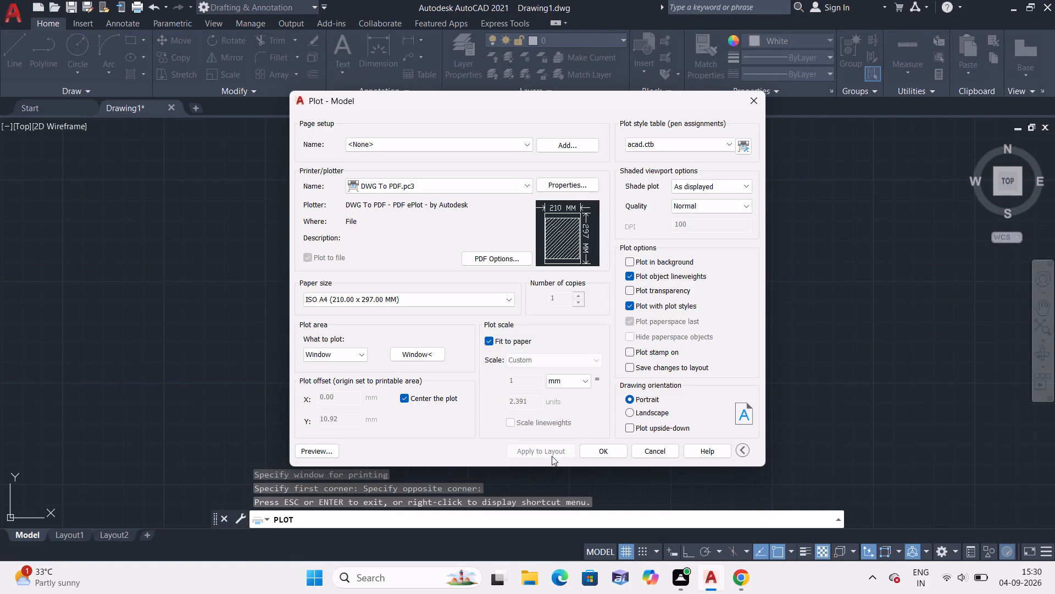
{"action": "left_click", "coordinate": [599, 454]}
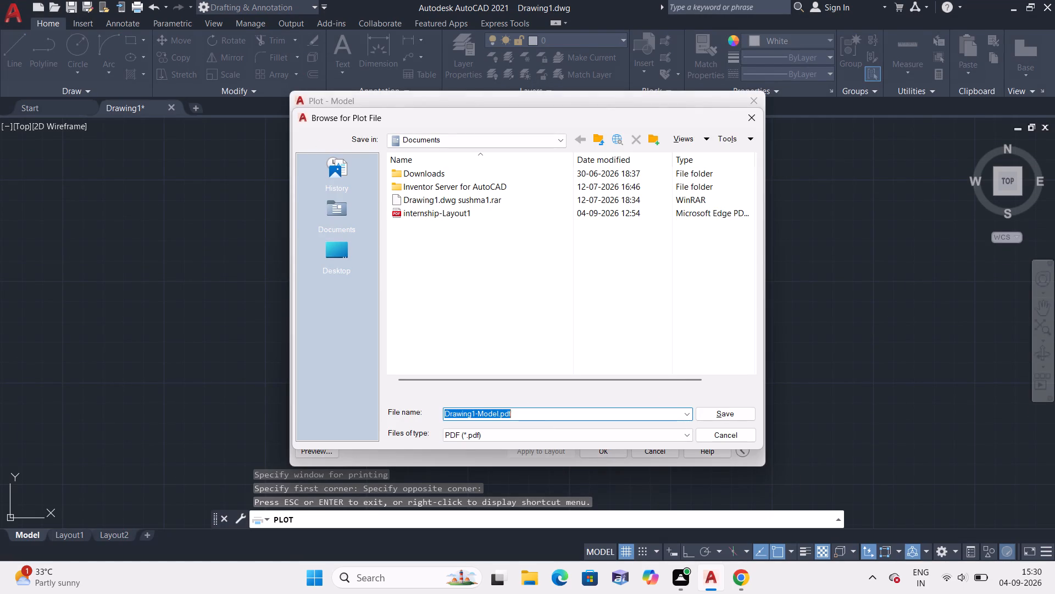
{"action": "left_click", "coordinate": [522, 415]}
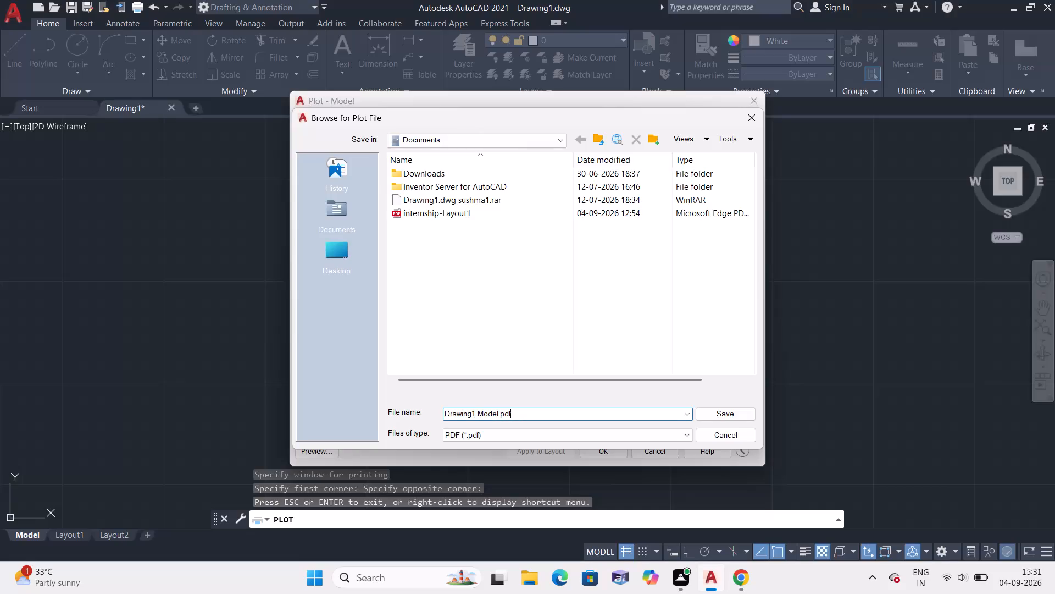
{"action": "key", "text": "BackSpace"}
{"action": "key", "text": "BackSpace"}
{"action": "key", "text": "BackSpace"}
{"action": "key", "text": "BackSpace"}
{"action": "key", "text": "BackSpace"}
{"action": "key", "text": "BackSpace"}
{"action": "key", "text": "BackSpace"}
{"action": "key", "text": "BackSpace"}
{"action": "key", "text": "BackSpace"}
{"action": "key", "text": "BackSpace"}
{"action": "key", "text": "BackSpace"}
{"action": "key", "text": "BackSpace"}
{"action": "key", "text": "BackSpace"}
{"action": "key", "text": "BackSpace"}
{"action": "key", "text": "BackSpace"}
{"action": "key", "text": "BackSpace"}
{"action": "key", "text": "BackSpace"}
{"action": "key", "text": "BackSpace"}
{"action": "key", "text": "BackSpace"}
{"action": "key", "text": "BackSpace"}
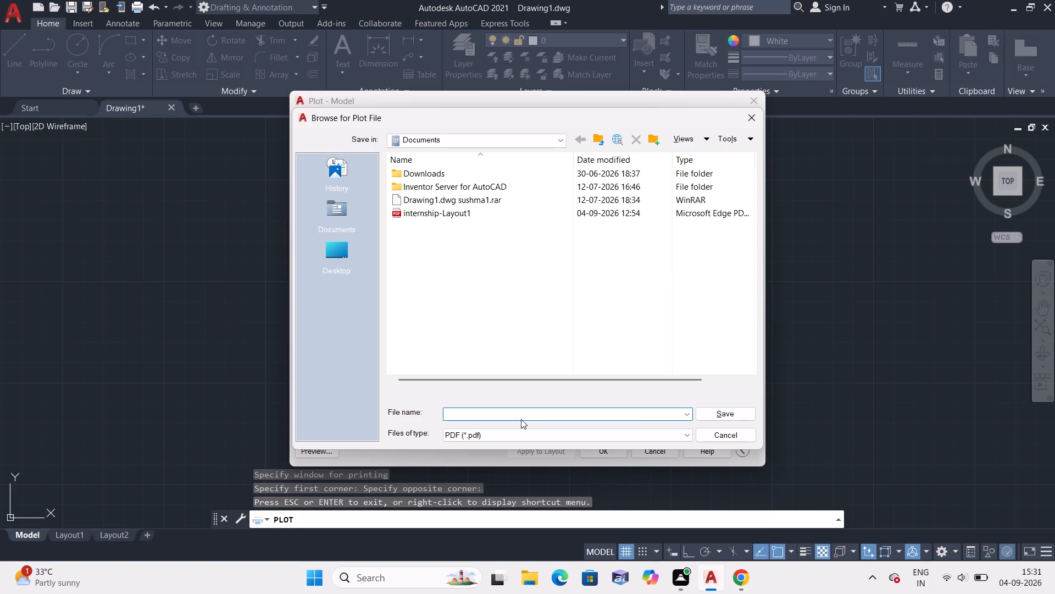
{"action": "key", "text": "3"}
{"action": "type", "text": "-9-26"}
{"action": "key", "text": "shift+braceleft"}
{"action": "key", "text": "2"}
{"action": "key", "text": "shift+braceright"}
{"action": "left_click", "coordinate": [712, 413]}
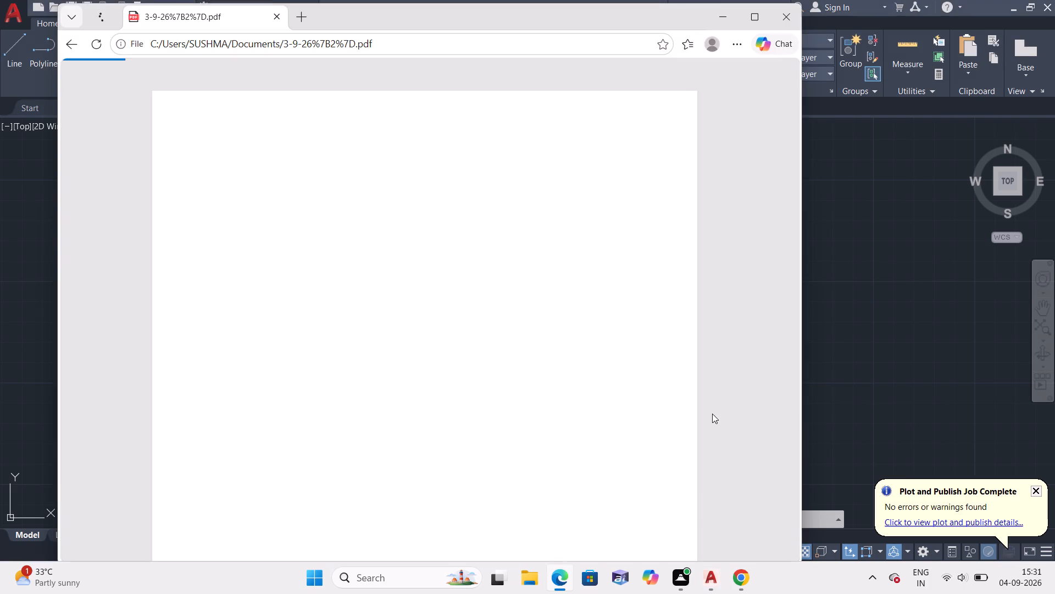
Look through the plotted floor plan PDF in Microsoft Edge and close it.
{"action": "scroll", "coordinate": [654, 381], "scroll_direction": "down", "scroll_amount": 2}
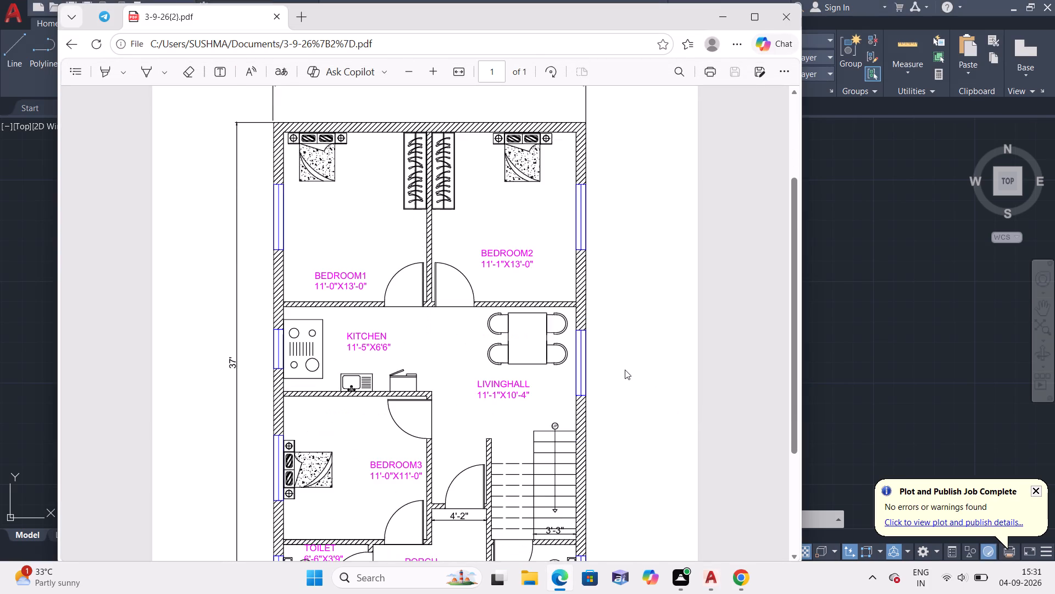
{"action": "scroll", "coordinate": [625, 371], "scroll_direction": "down", "scroll_amount": 1}
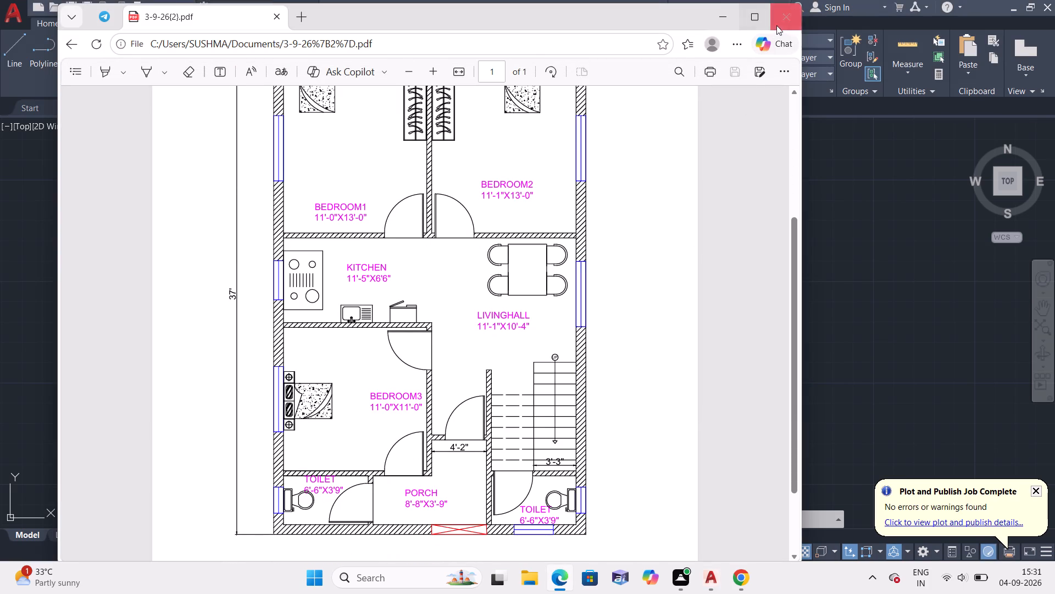
{"action": "left_click", "coordinate": [789, 18]}
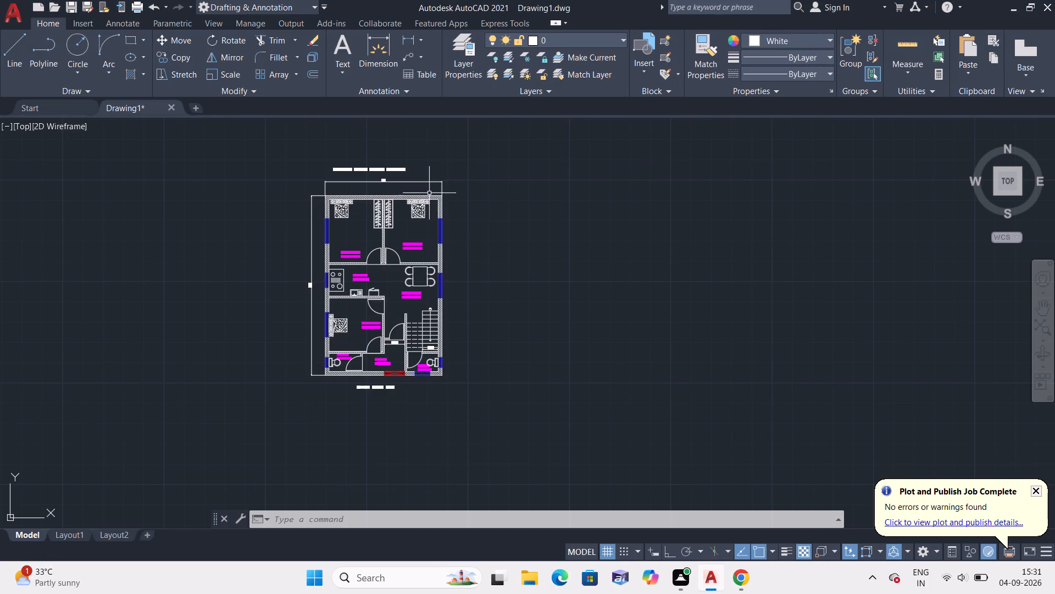
Save the floor plan drawing in Downloads under the file name 3-9-26{2}.
{"action": "left_click", "coordinate": [17, 20]}
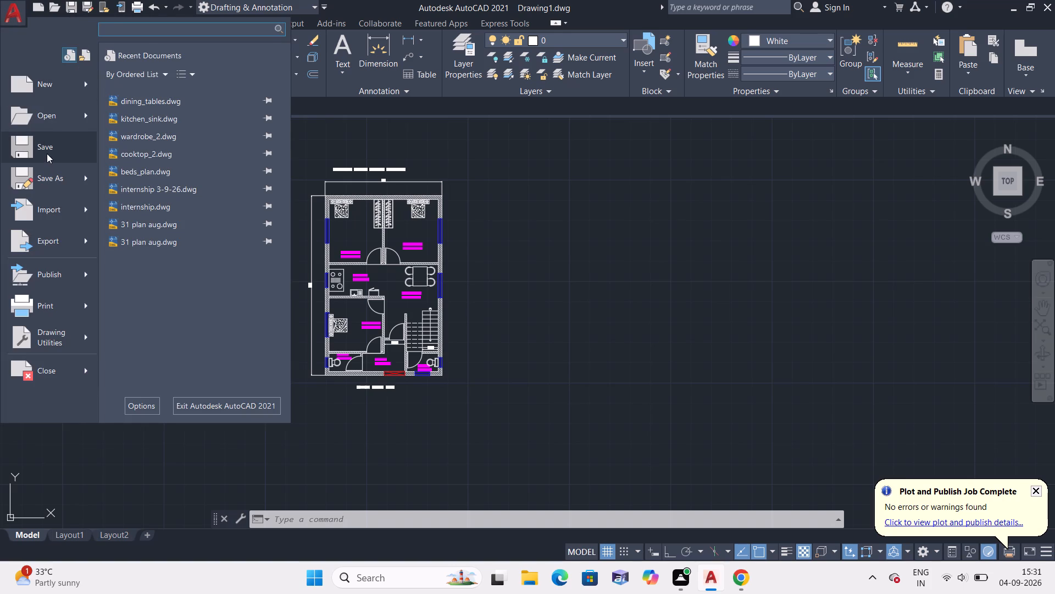
{"action": "left_click", "coordinate": [48, 143]}
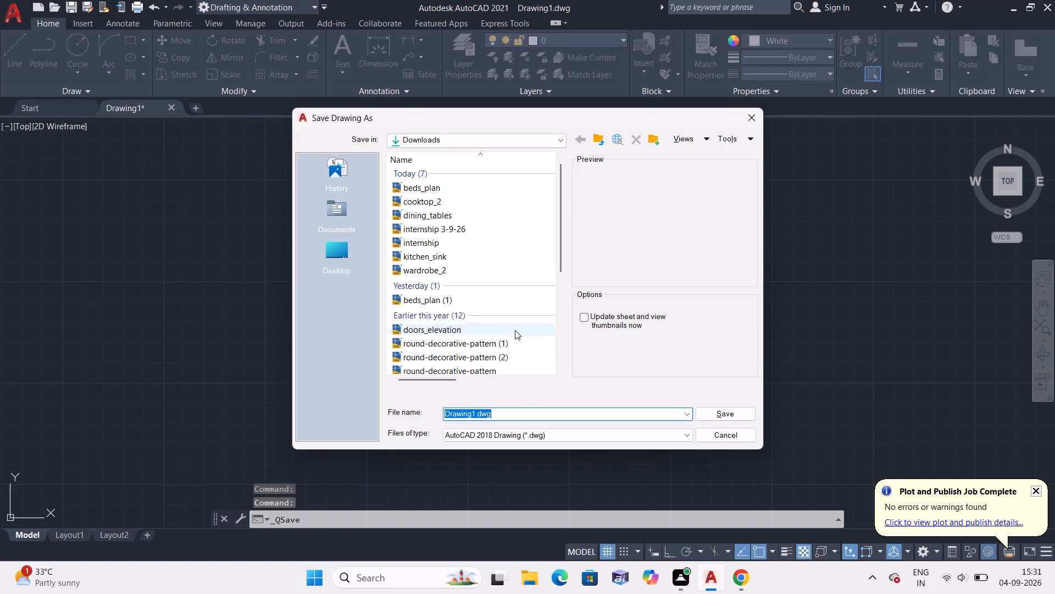
{"action": "left_click", "coordinate": [503, 413]}
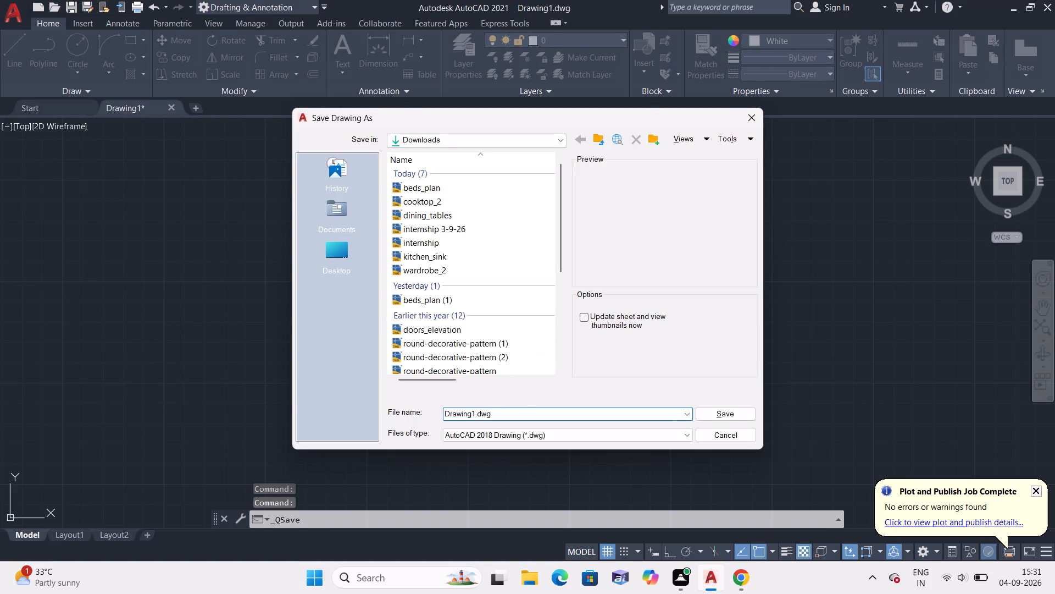
{"action": "key", "text": "BackSpace"}
{"action": "key", "text": "BackSpace"}
{"action": "key", "text": "BackSpace"}
{"action": "key", "text": "BackSpace"}
{"action": "key", "text": "BackSpace"}
{"action": "key", "text": "BackSpace"}
{"action": "key", "text": "BackSpace"}
{"action": "key", "text": "BackSpace"}
{"action": "key", "text": "BackSpace"}
{"action": "key", "text": "BackSpace"}
{"action": "key", "text": "BackSpace"}
{"action": "key", "text": "BackSpace"}
{"action": "key", "text": "BackSpace"}
{"action": "key", "text": "BackSpace"}
{"action": "key", "text": "BackSpace"}
{"action": "key", "text": "BackSpace"}
{"action": "key", "text": "BackSpace"}
{"action": "key", "text": "BackSpace"}
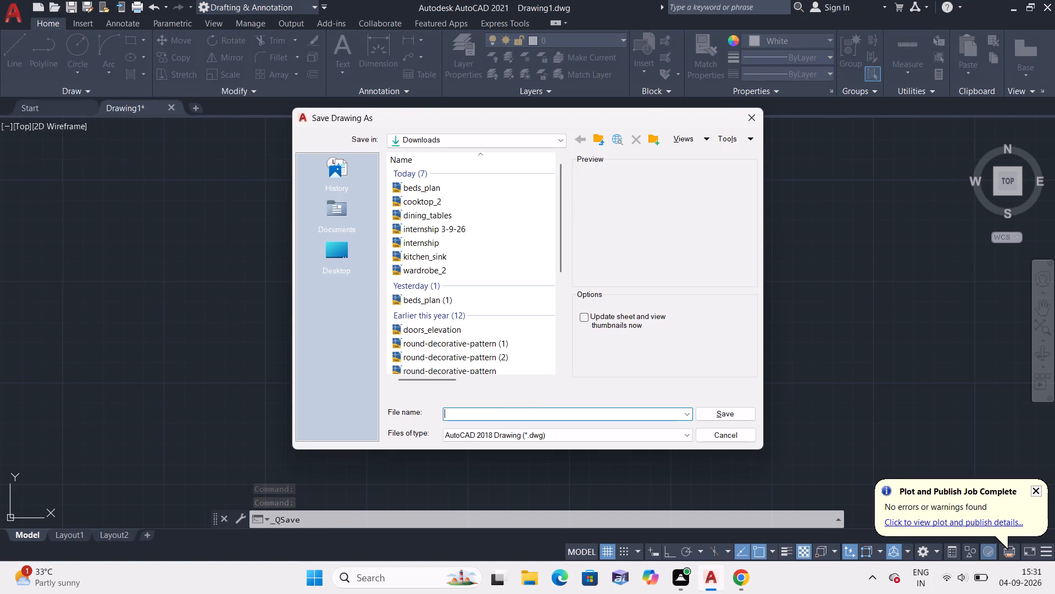
{"action": "type", "text": "3-9-"}
{"action": "type", "text": "26"}
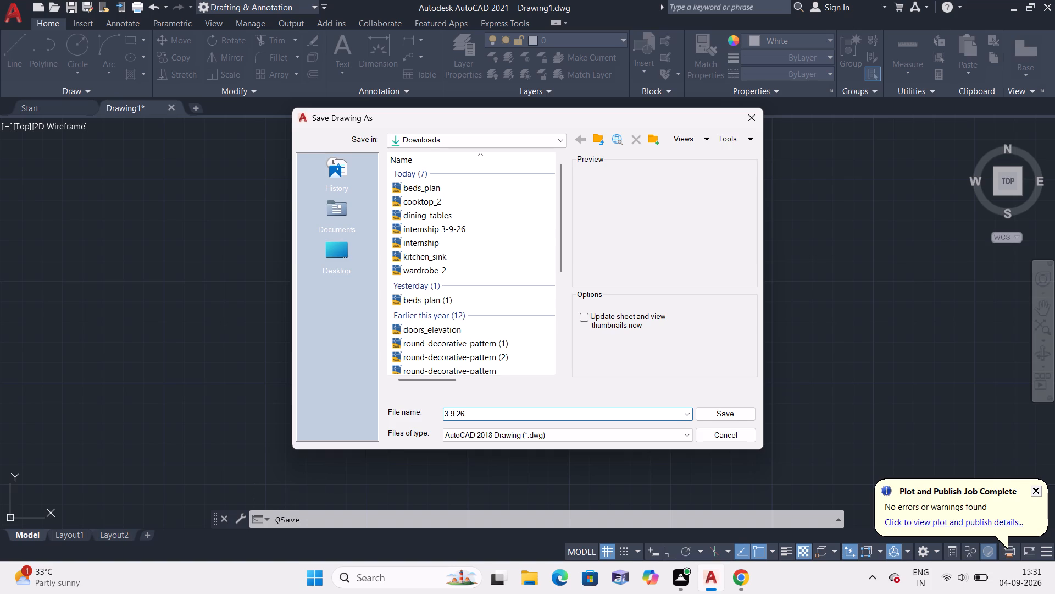
{"action": "type", "text": "{2}"}
{"action": "left_click", "coordinate": [729, 411]}
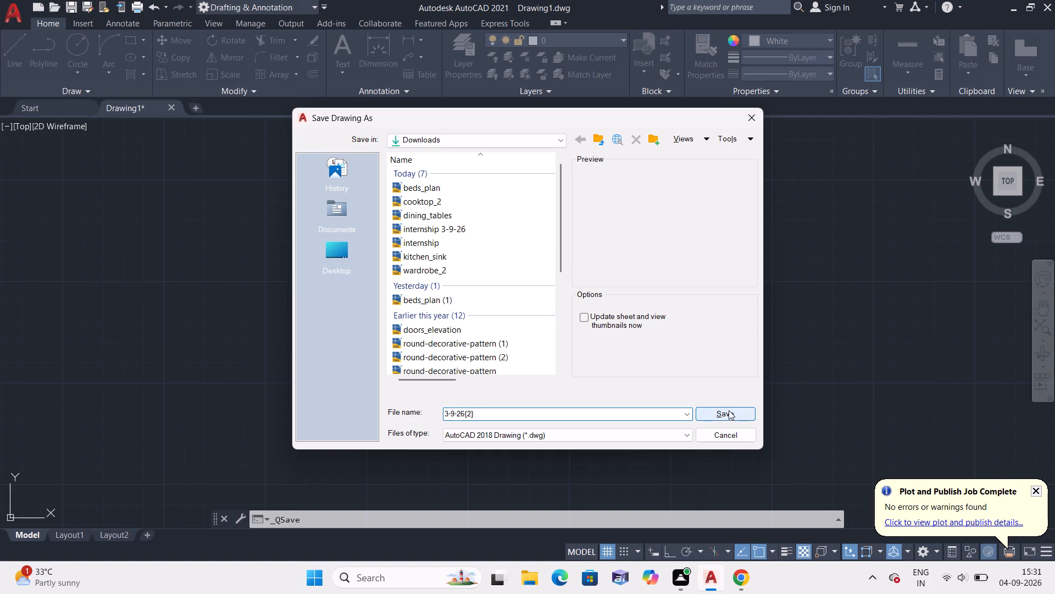
Exit AutoCAD and save the changes to the floor plan drawing.
{"action": "scroll", "coordinate": [640, 351], "scroll_direction": "down", "scroll_amount": 2}
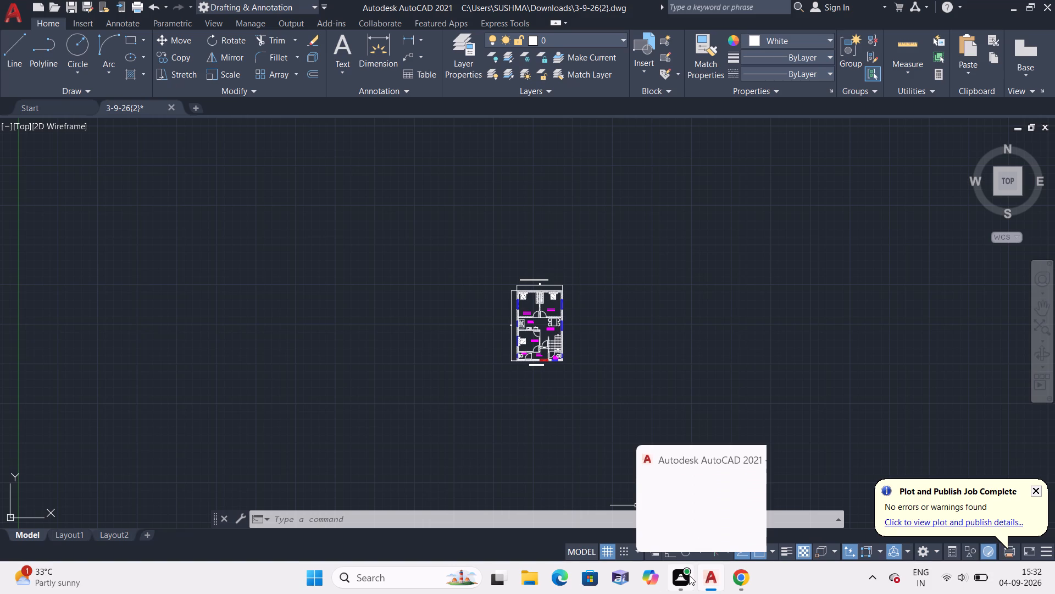
{"action": "left_click", "coordinate": [1048, 1]}
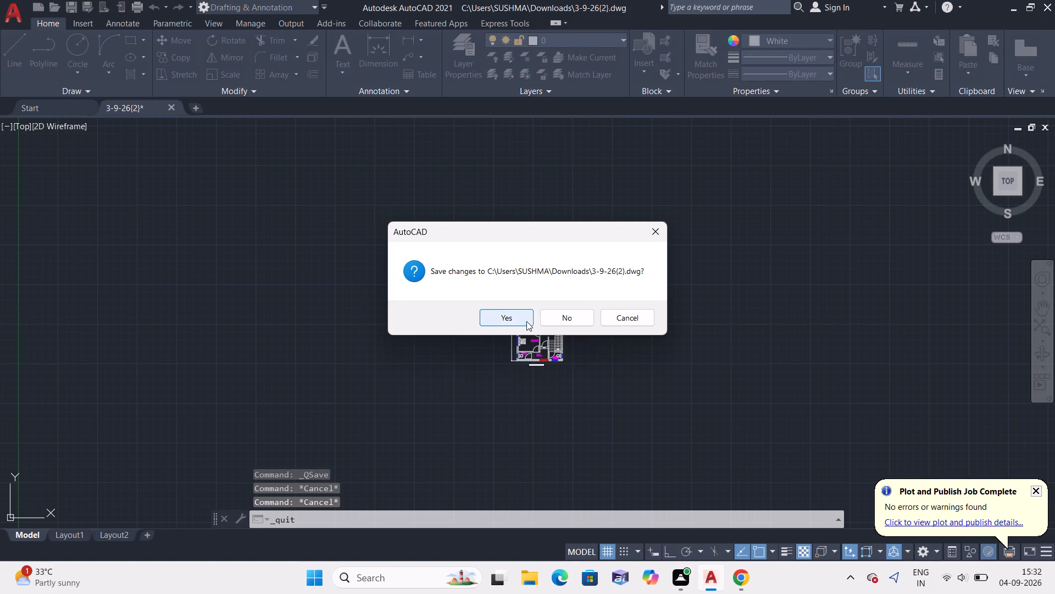
{"action": "left_click", "coordinate": [526, 320]}
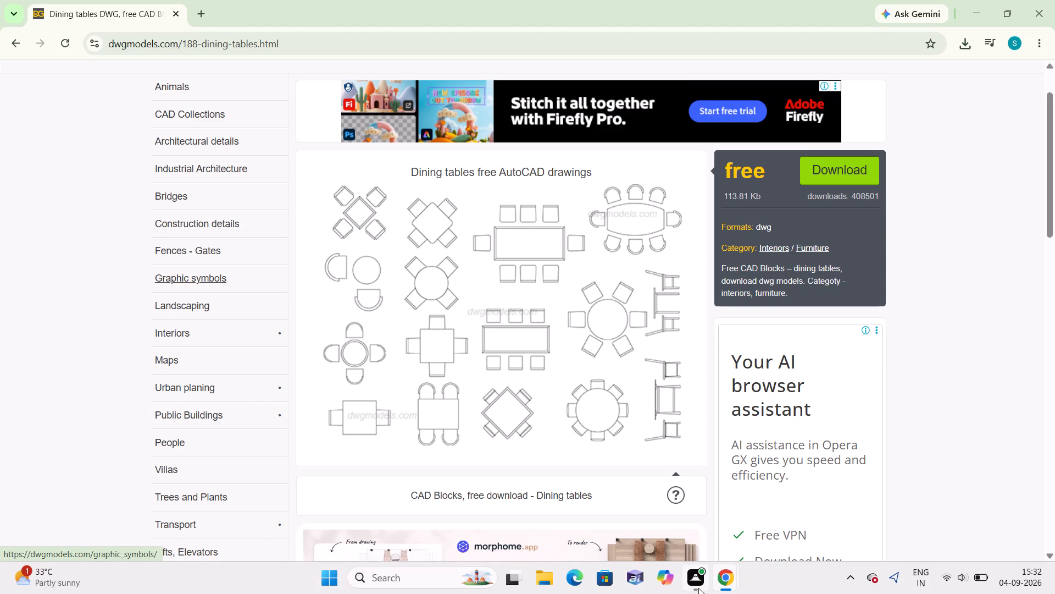